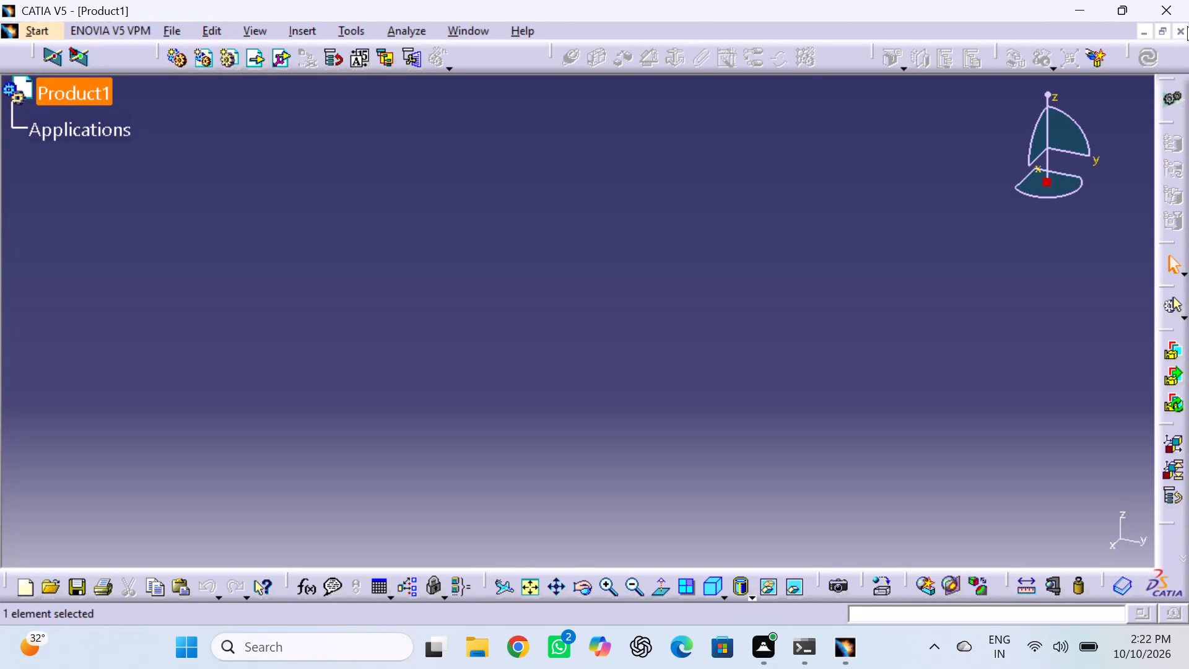
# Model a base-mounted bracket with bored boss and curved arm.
# Close the empty Product1 document.
pyautogui.click(1183, 31)
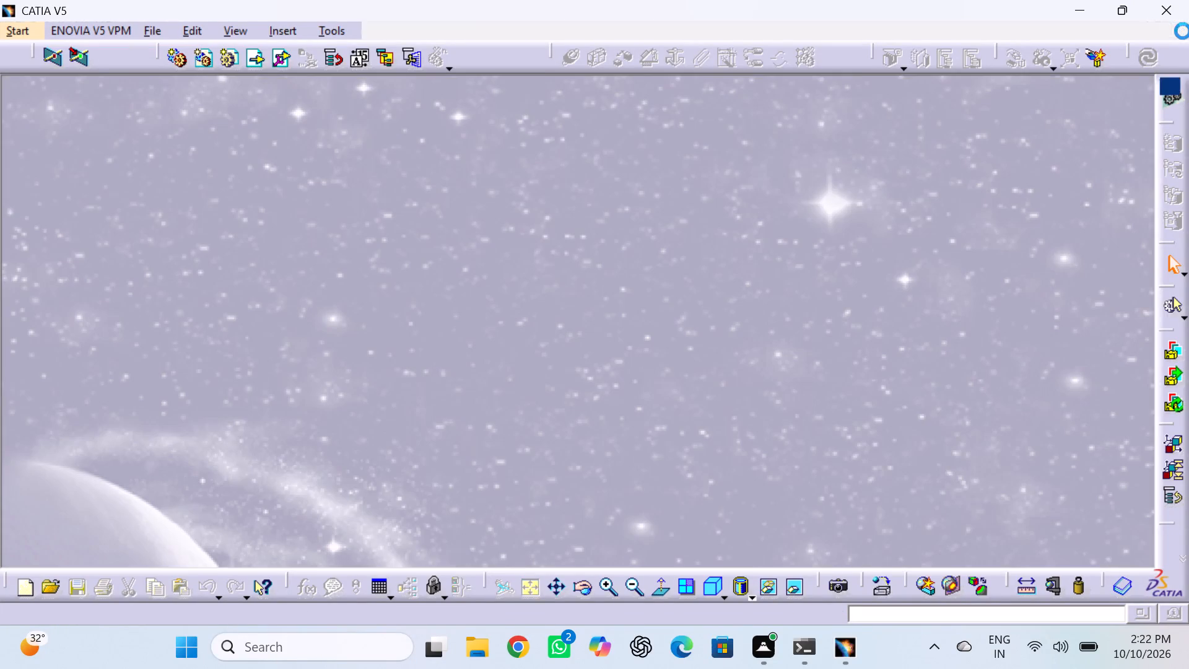
# Create a new Part Design part named Part1 with hybrid design and a geometrical set enabled.
pyautogui.click(14, 30)
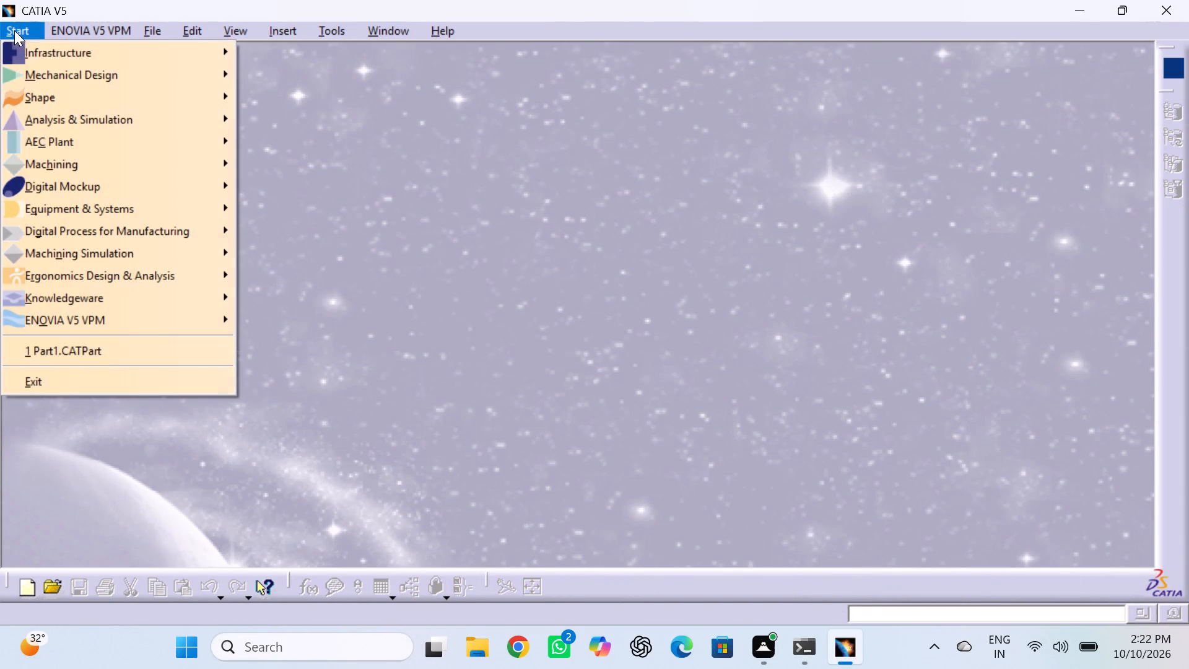
pyautogui.doubleClick(44, 73)
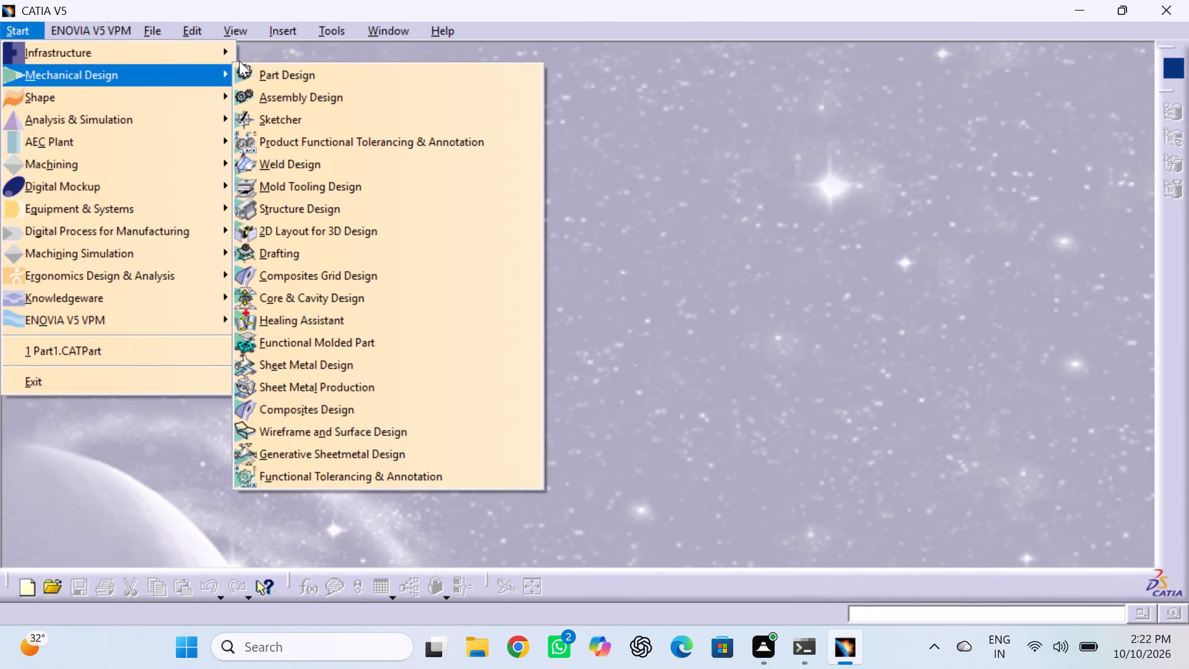
pyautogui.click(310, 72)
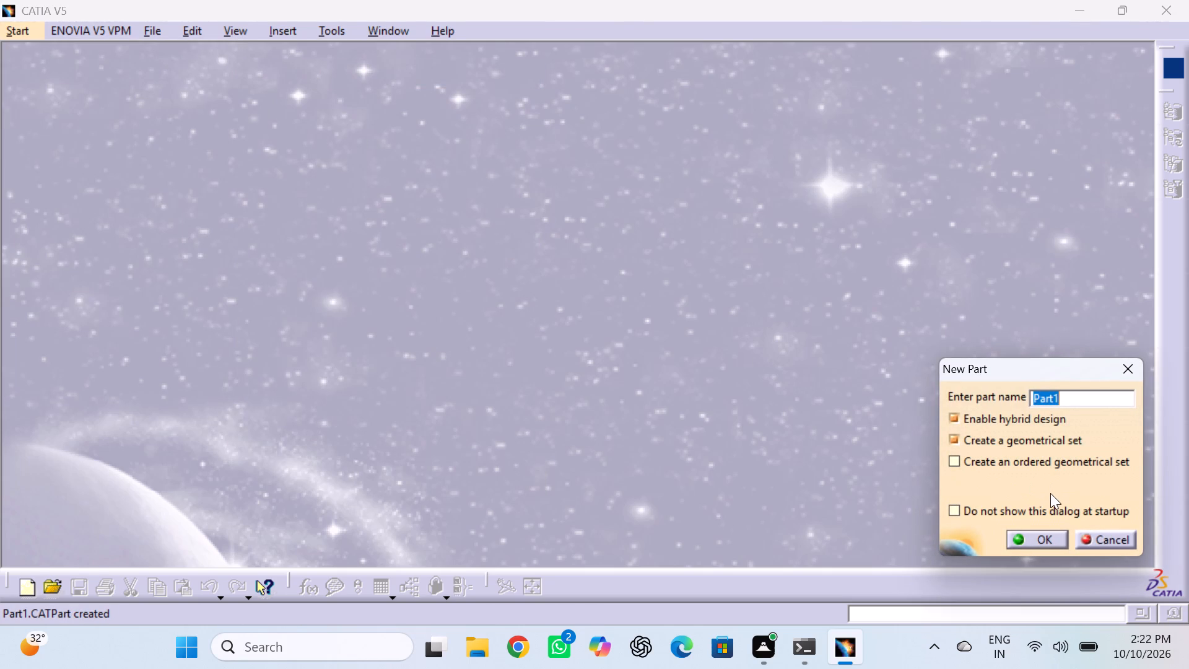
pyautogui.click(1037, 539)
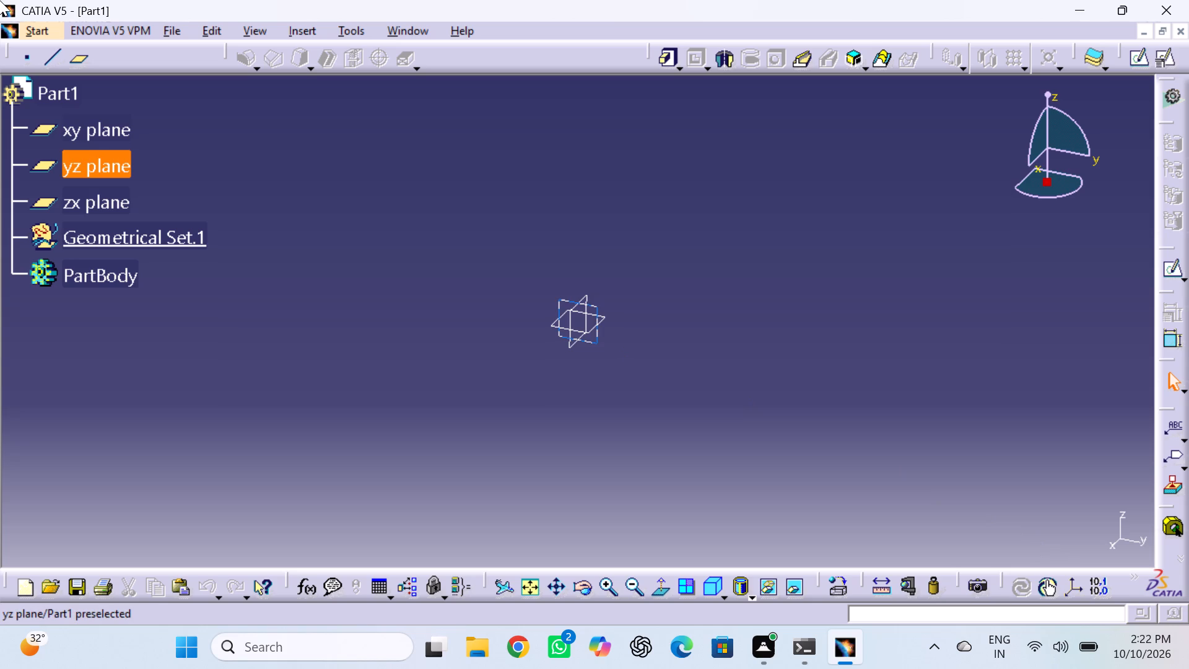
# Start recording a macro named Macro9.CATScript, choosing CATScript as the language.
pyautogui.click(256, 32)
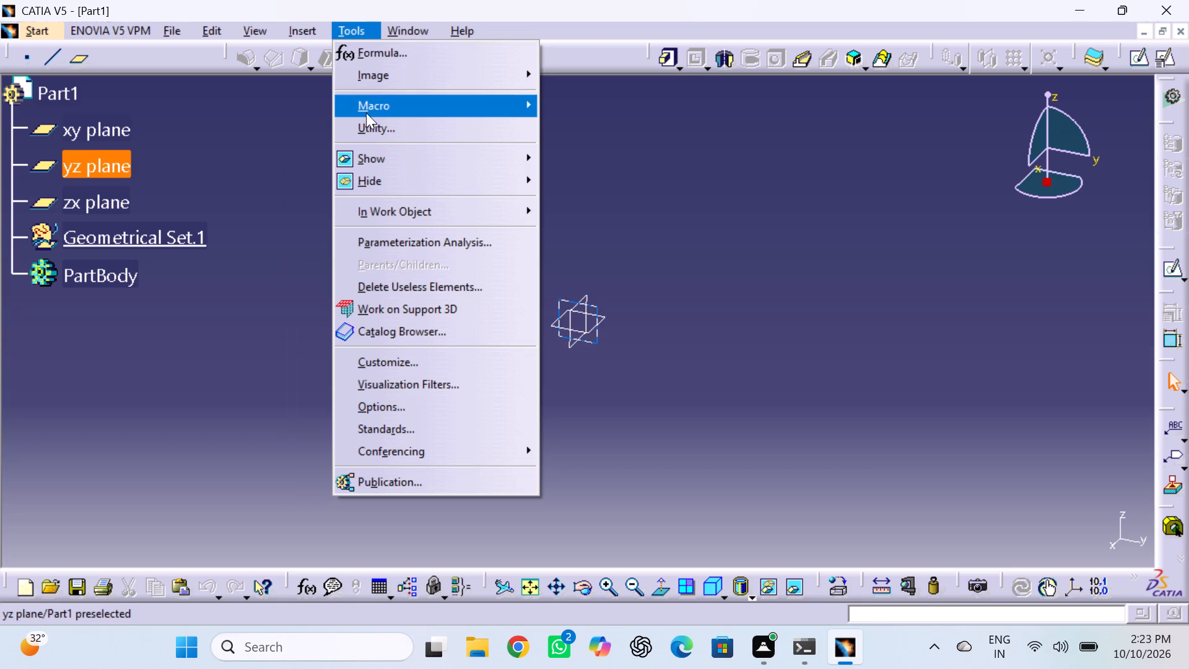
pyautogui.doubleClick(366, 111)
pyautogui.click(643, 129)
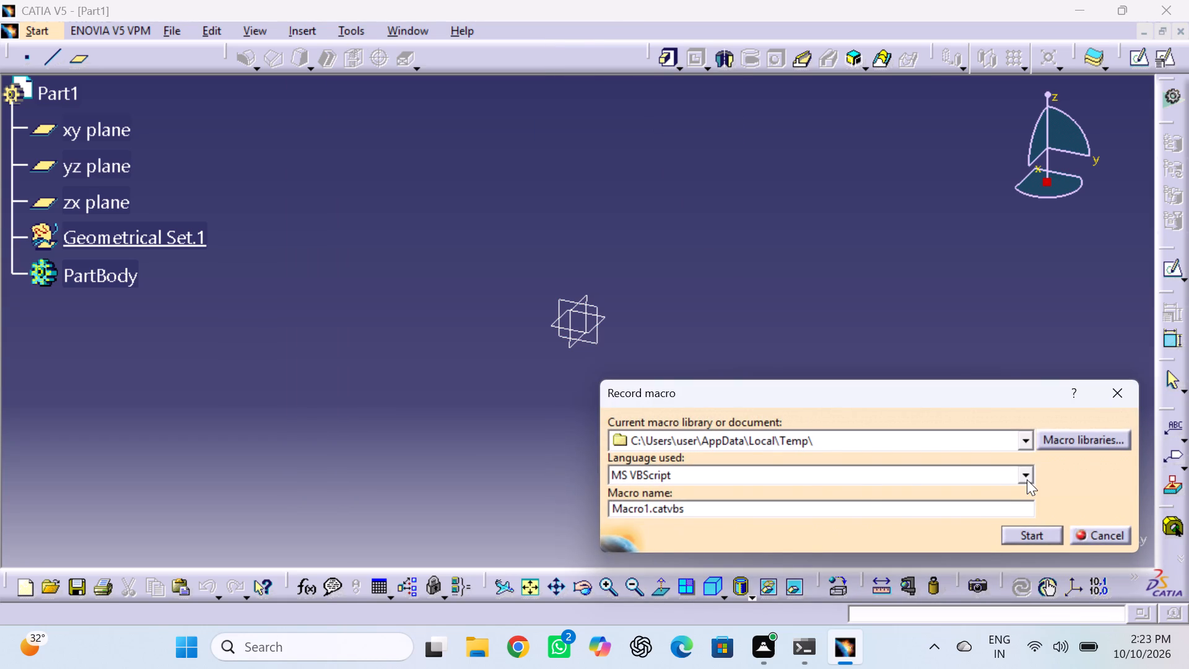
pyautogui.click(1026, 478)
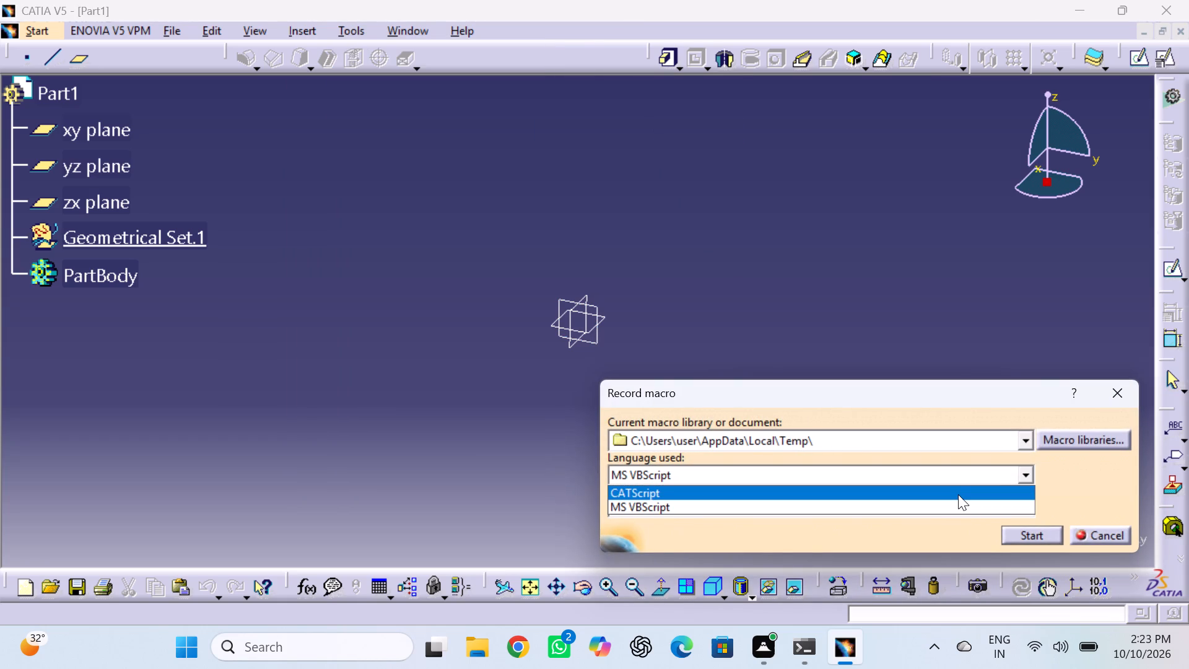
pyautogui.click(958, 494)
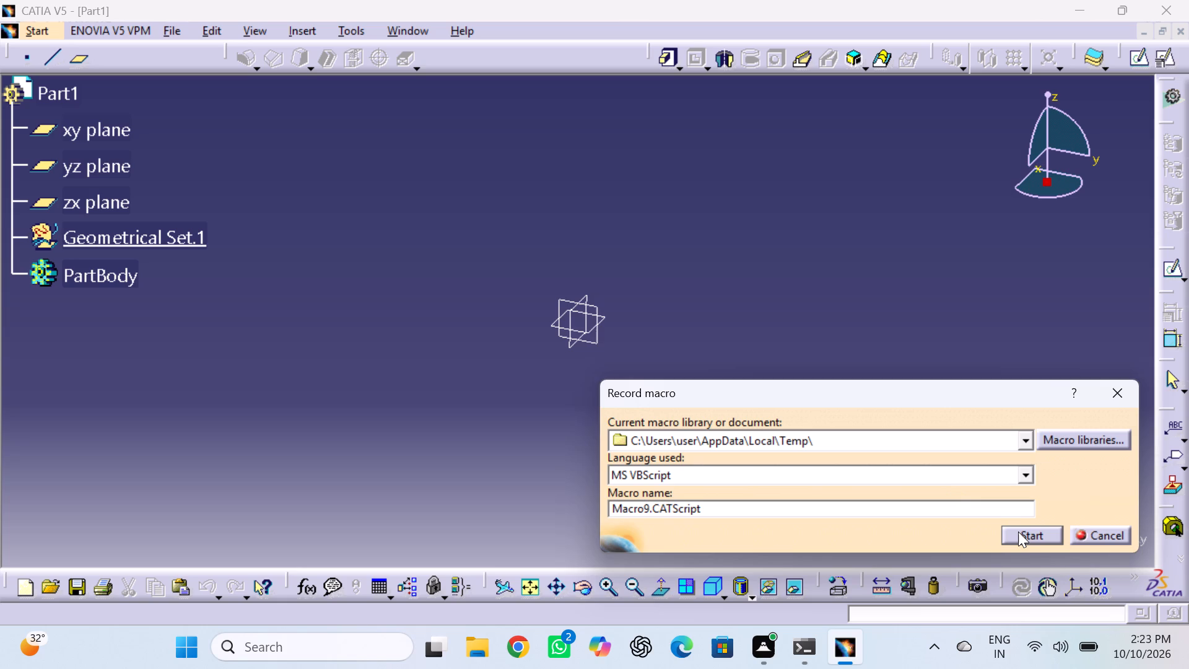
pyautogui.click(1018, 531)
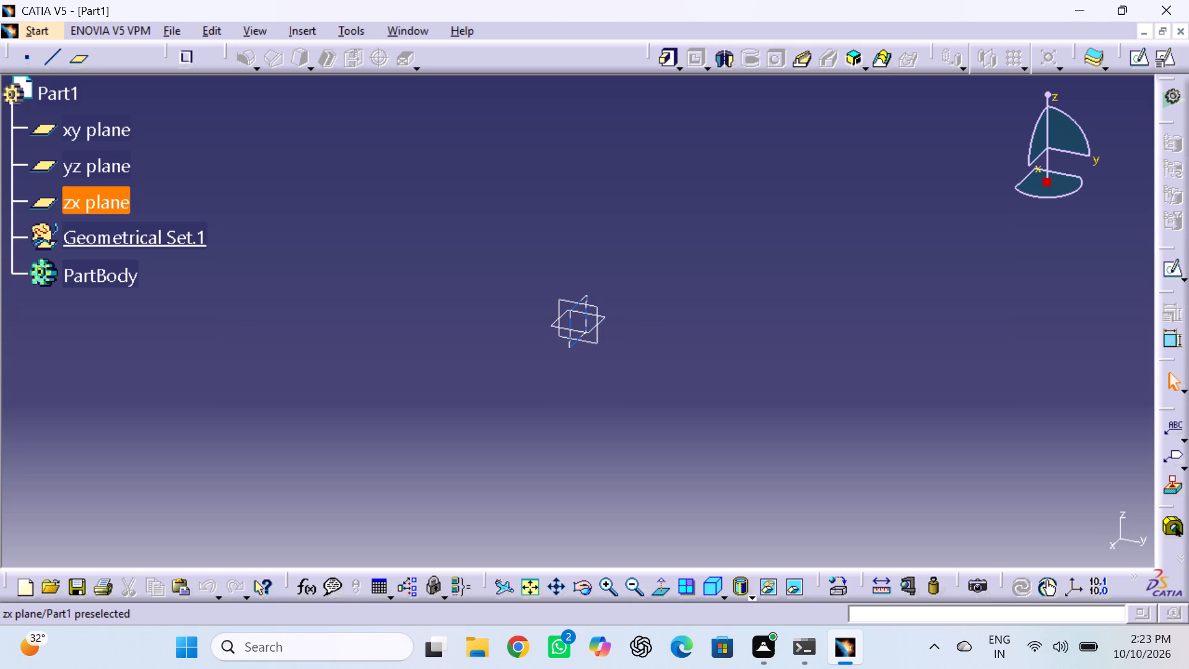
# Open a new sketch on the yz plane.
pyautogui.click(90, 170)
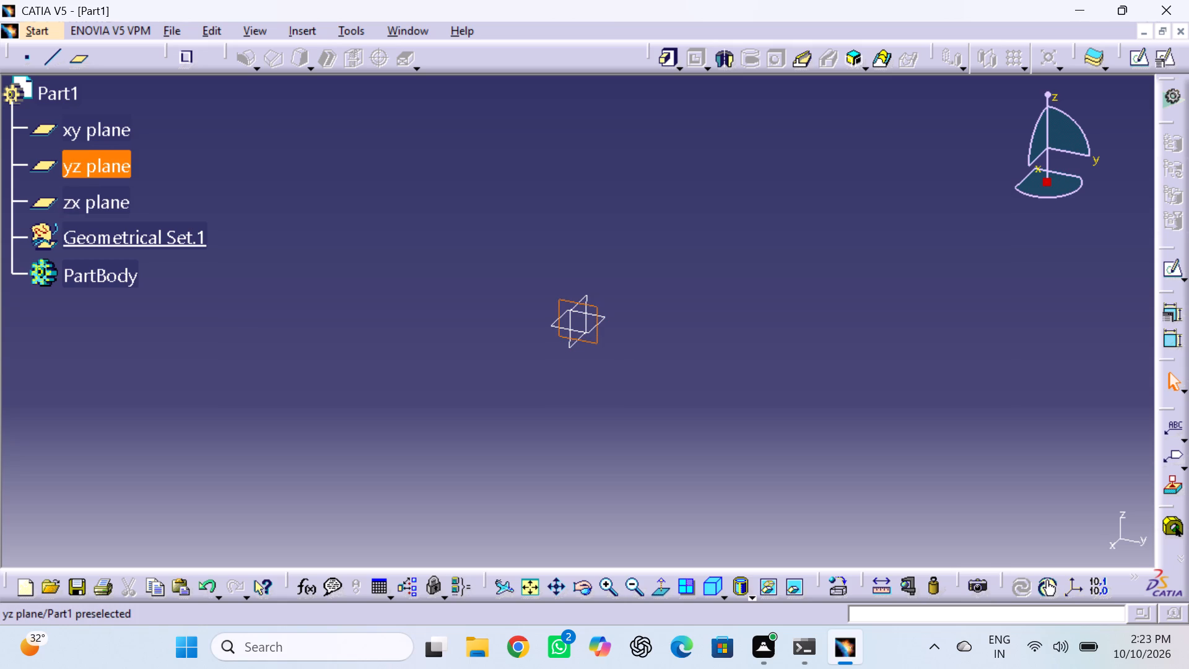
pyautogui.click(1146, 54)
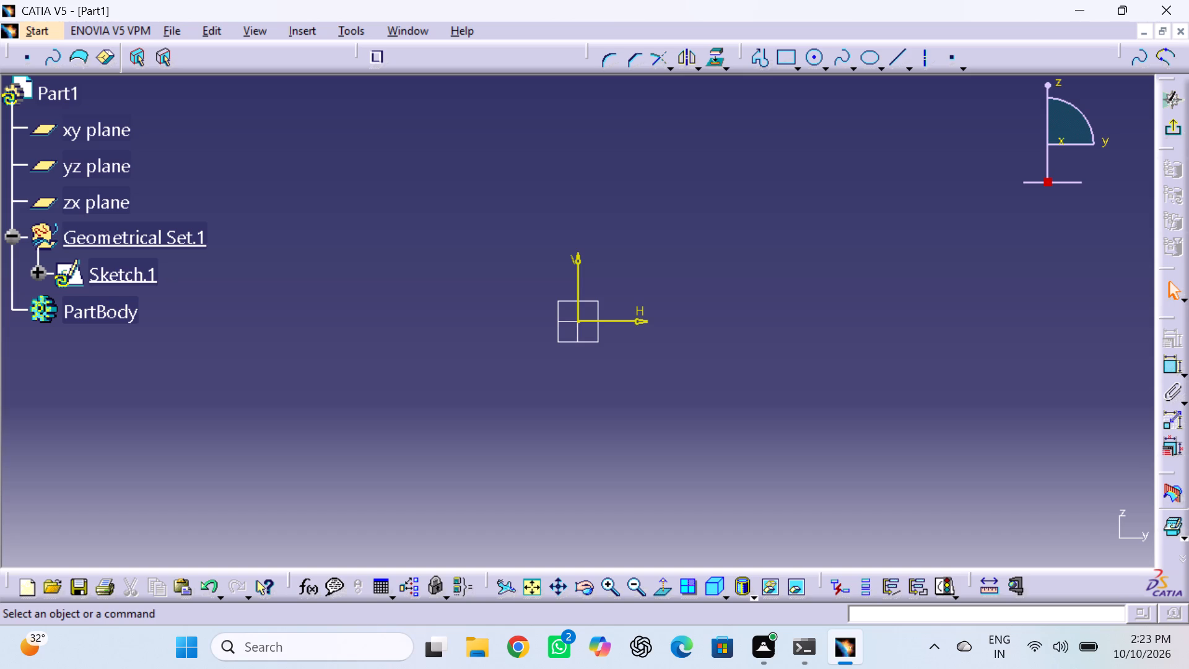
# Sketch a vertical and a horizontal axis through the origin, reaching about 100 mm upward and about 127 mm in the negative H direction.
pyautogui.click(926, 63)
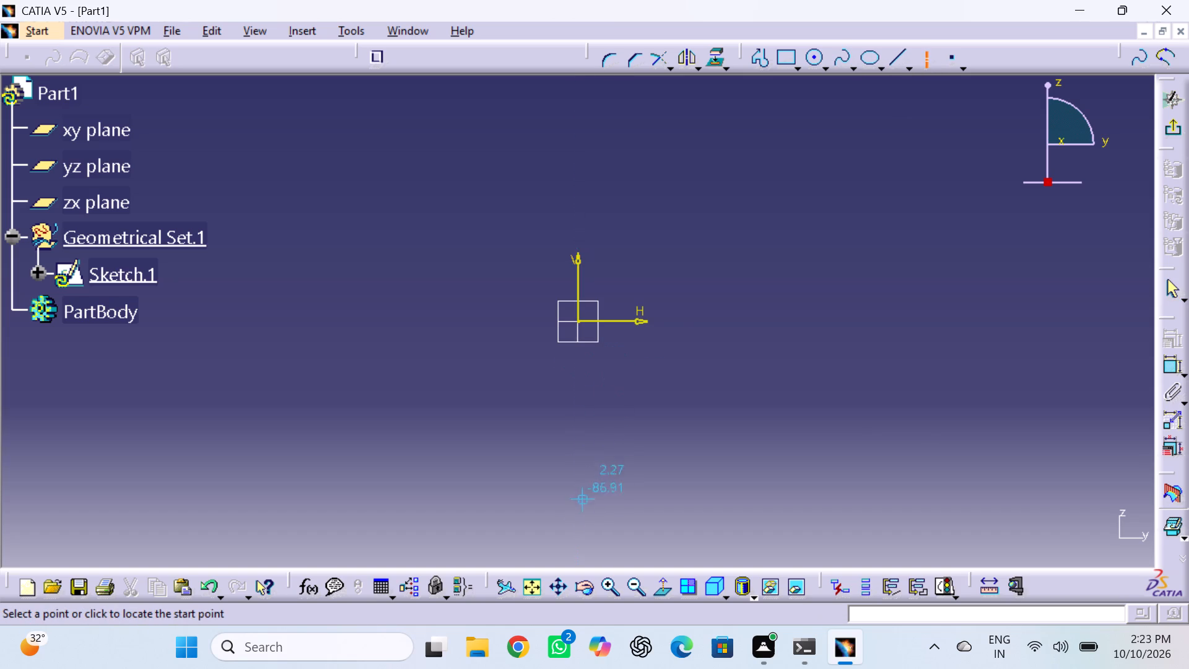
pyautogui.click(575, 527)
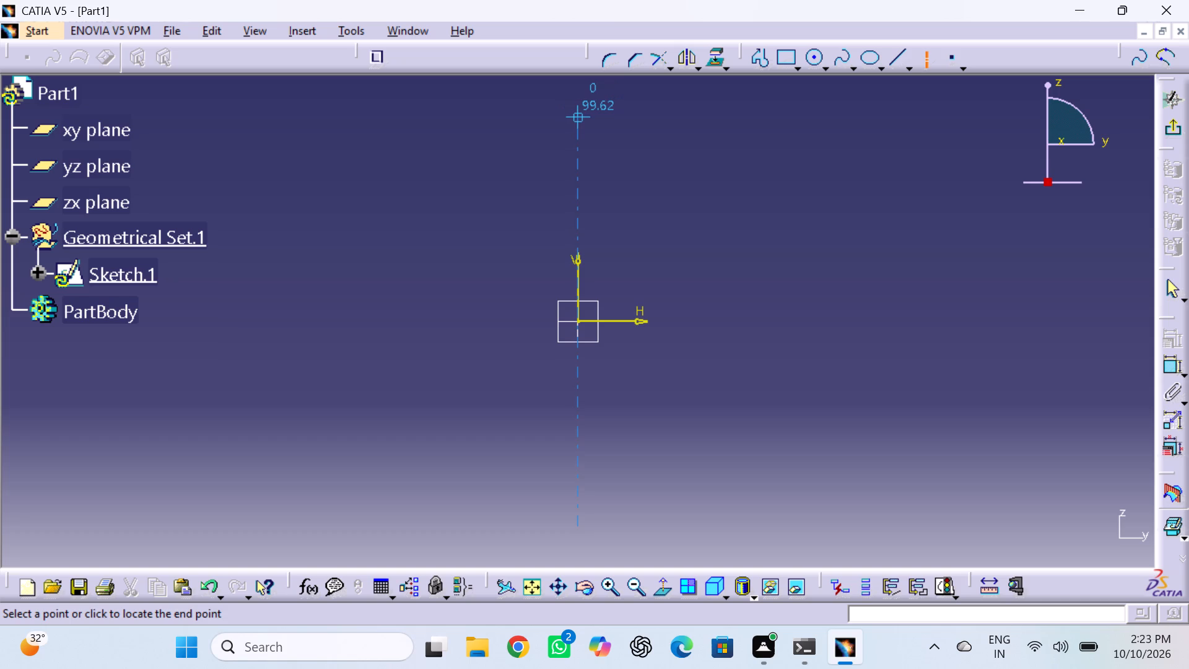
pyautogui.click(579, 117)
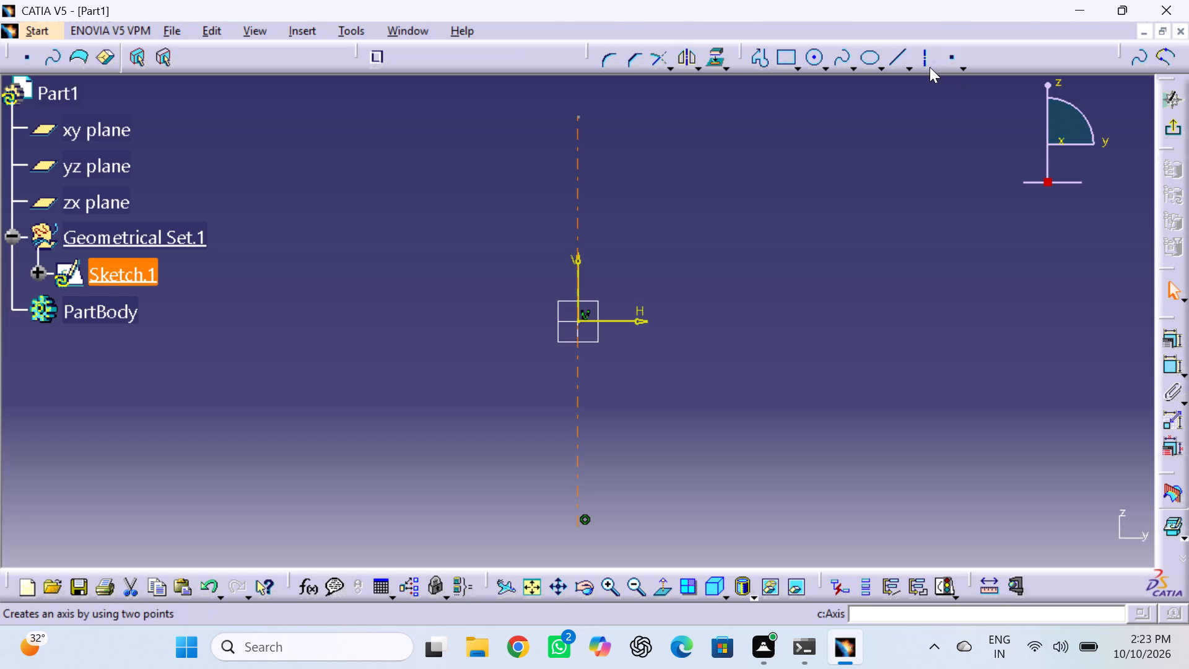
pyautogui.click(928, 63)
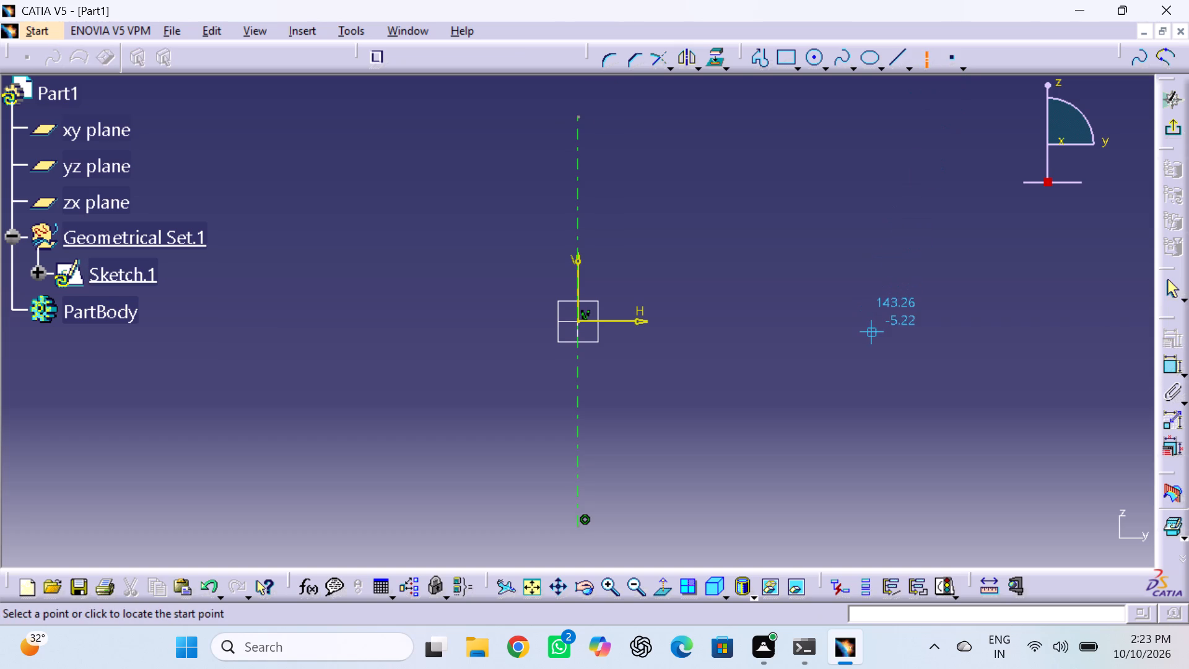
pyautogui.click(865, 324)
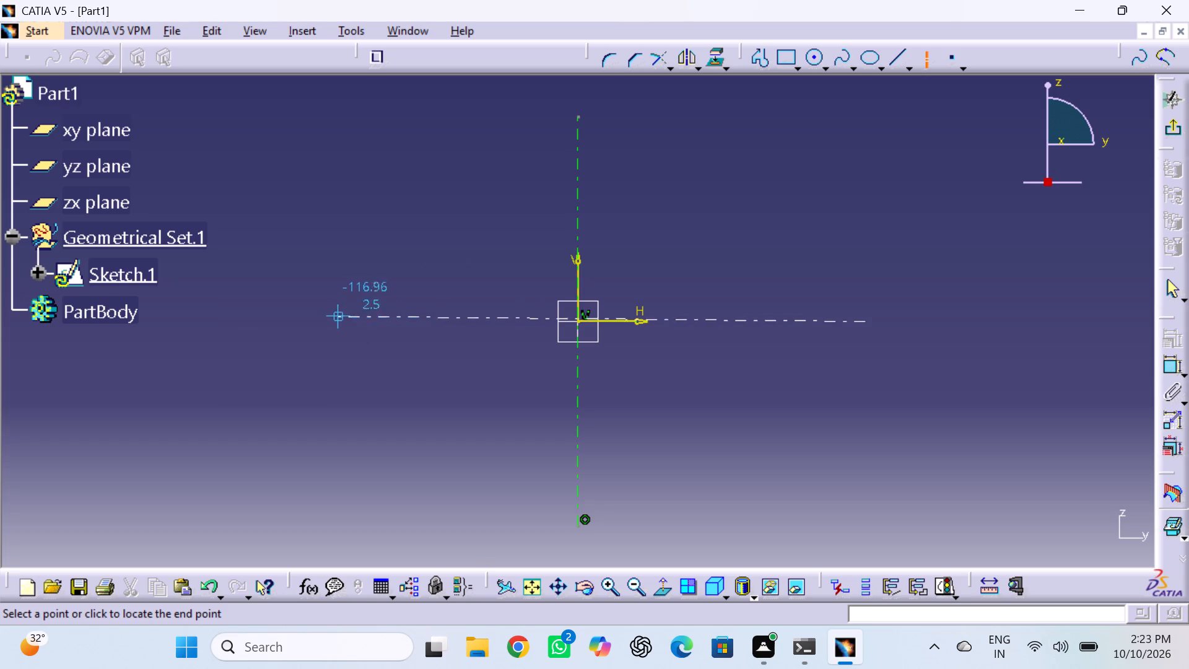
pyautogui.doubleClick(316, 323)
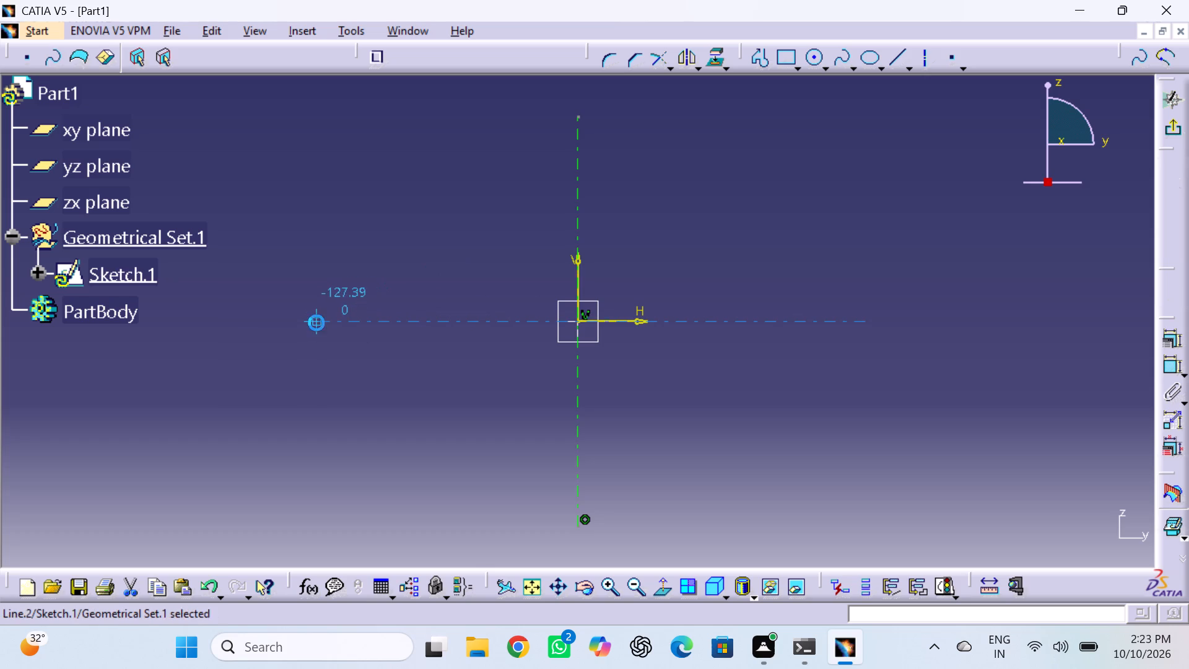
pyautogui.click(372, 246)
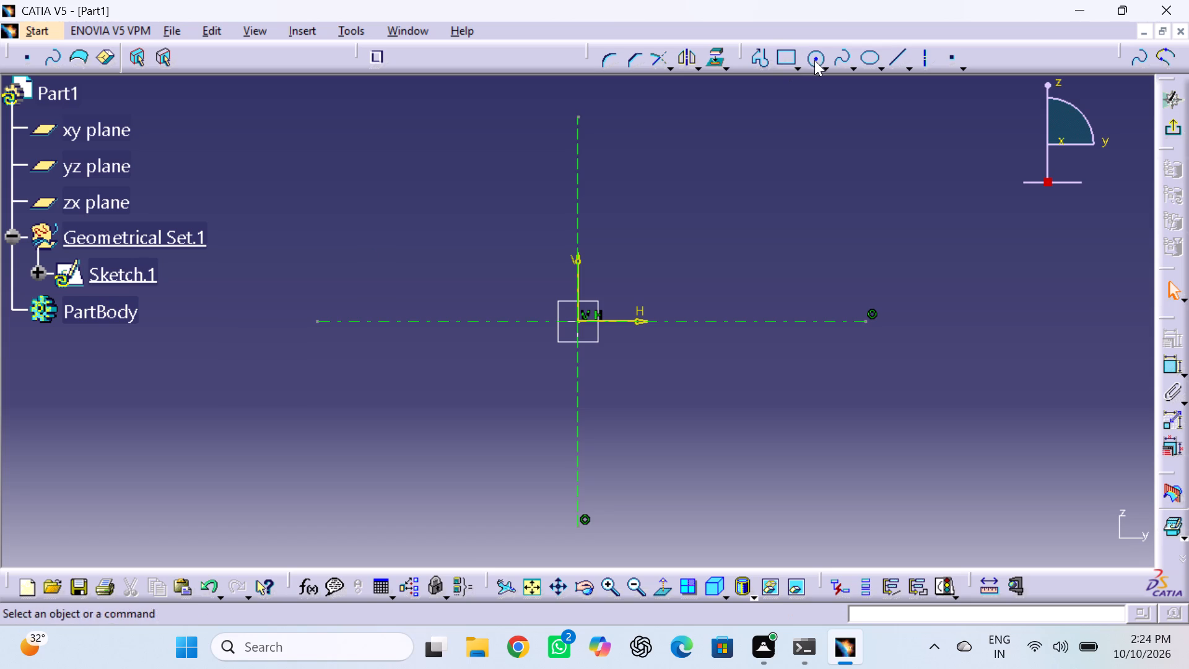
# Sketch a stepped profile on the horizontal axis from H about -83 to 101 mm, with top levels about 17, 22 and 27 mm high.
pyautogui.doubleClick(753, 58)
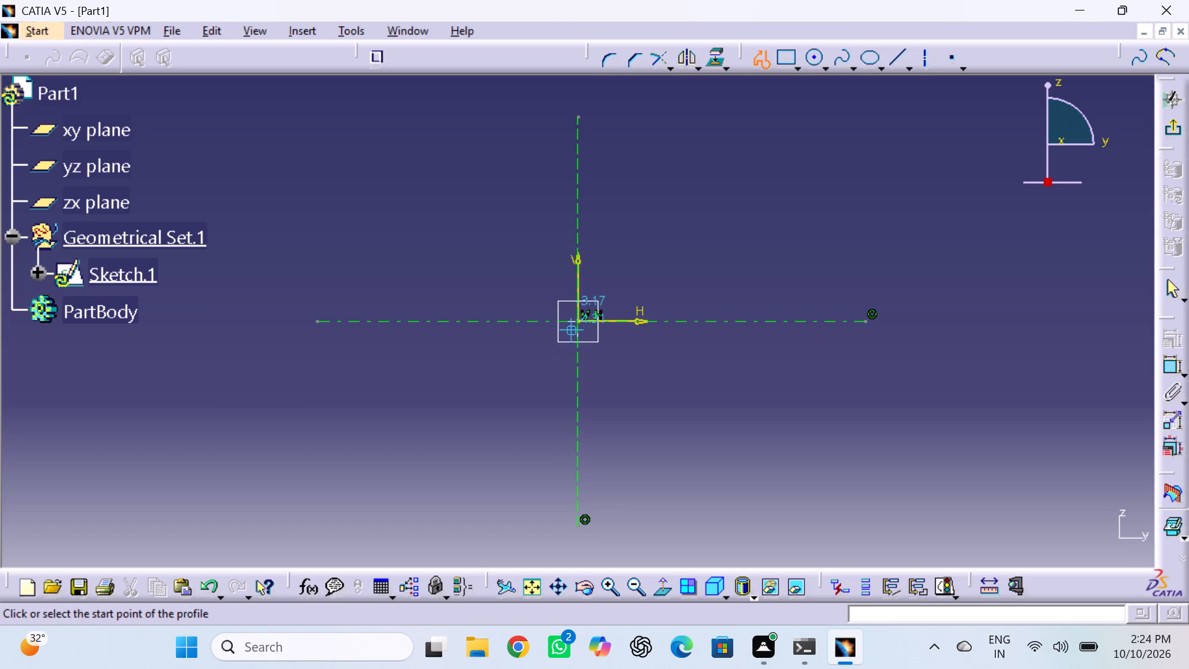
pyautogui.click(405, 320)
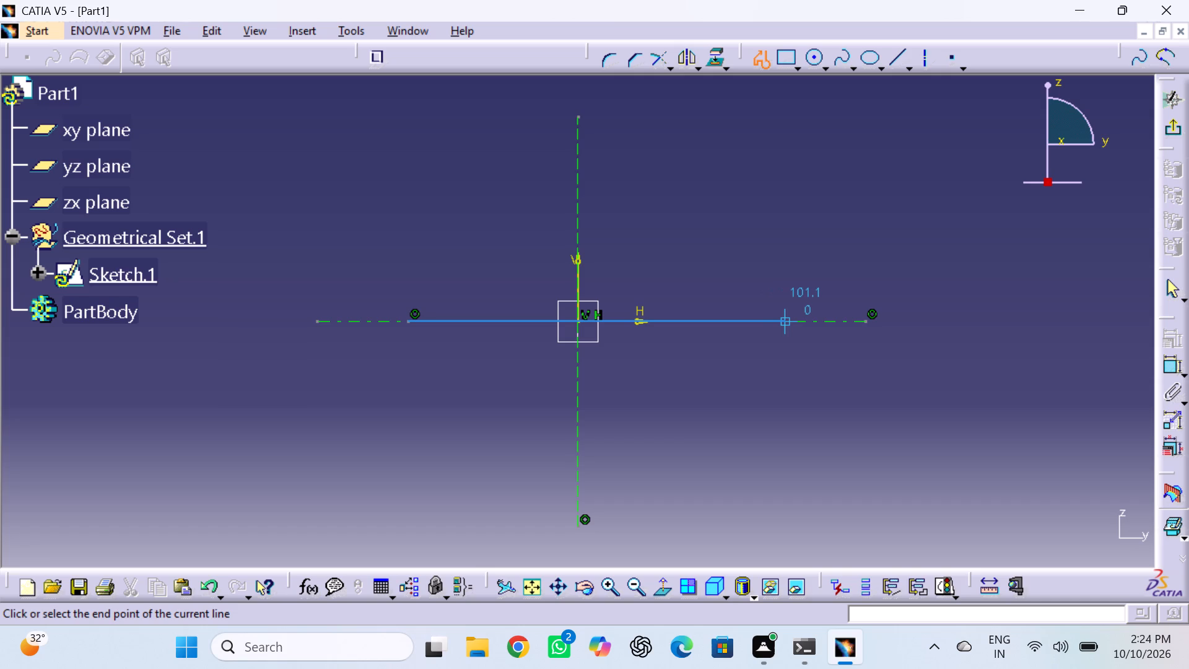
pyautogui.click(785, 321)
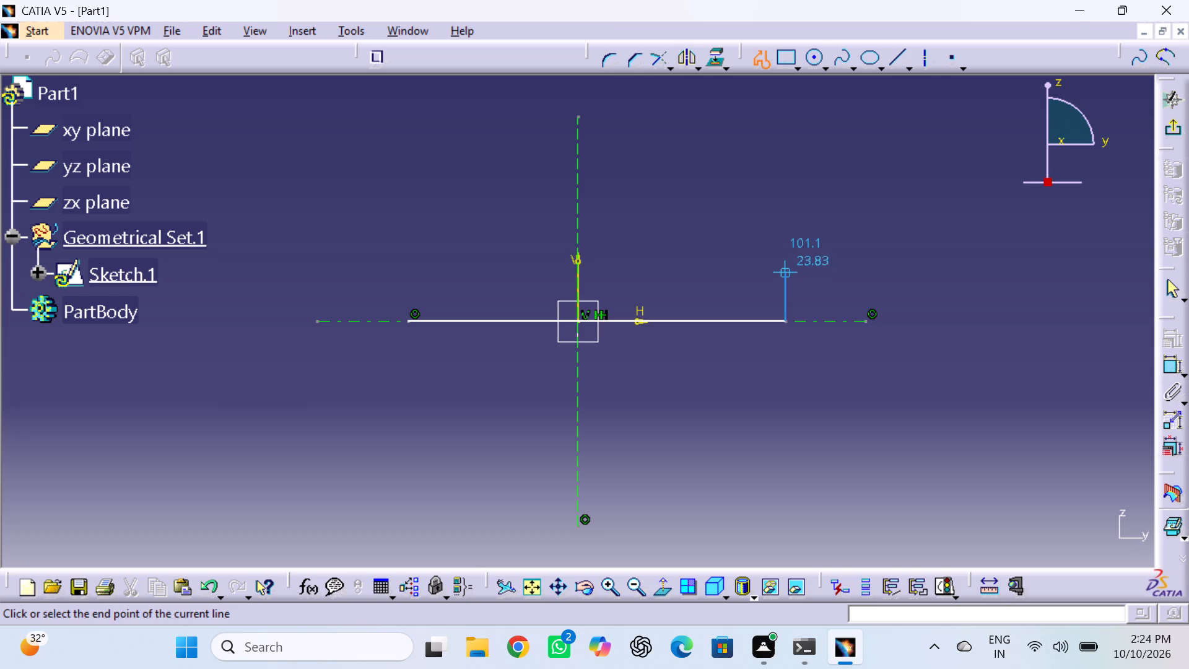
pyautogui.click(785, 264)
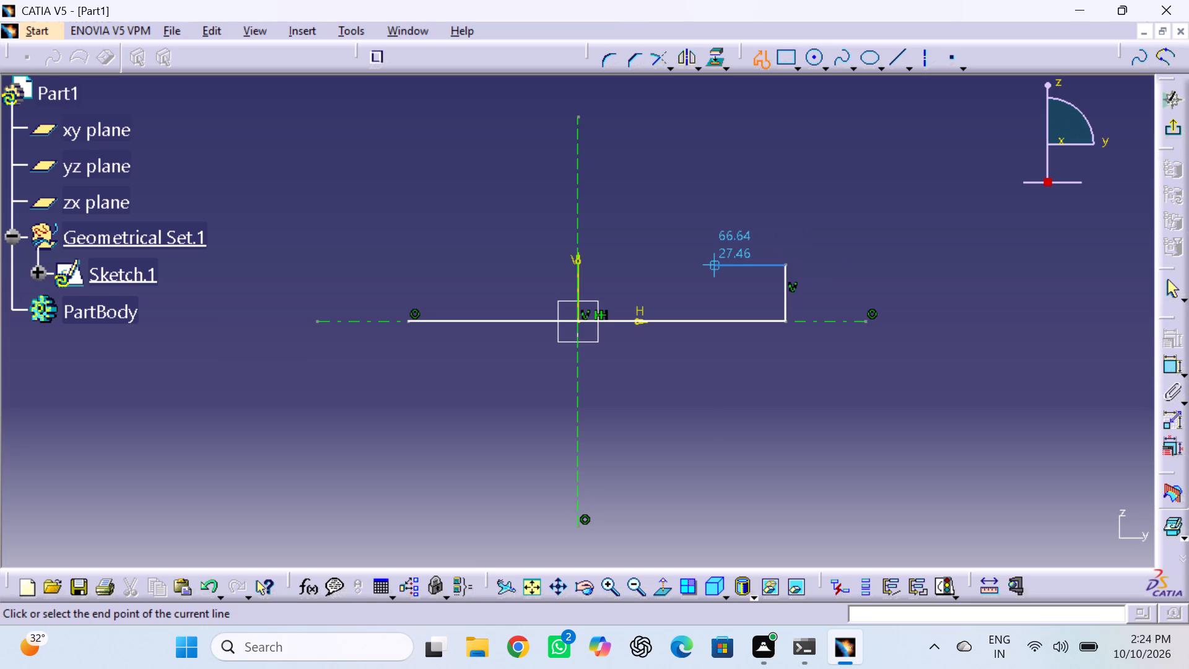
pyautogui.click(730, 263)
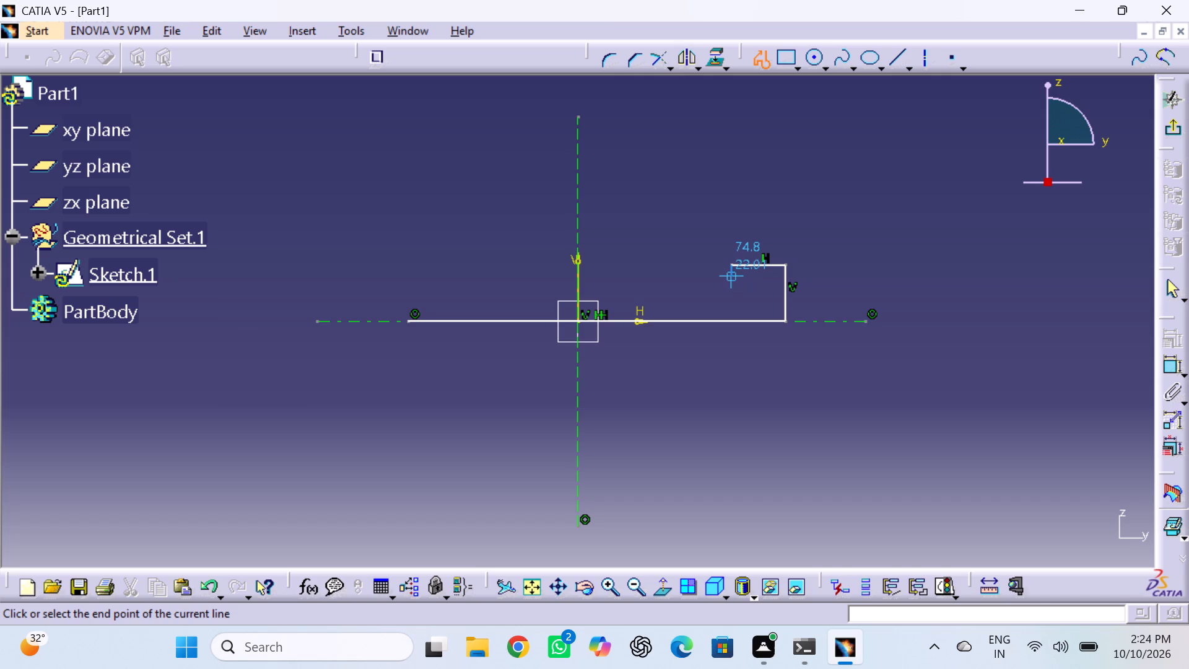
pyautogui.click(730, 275)
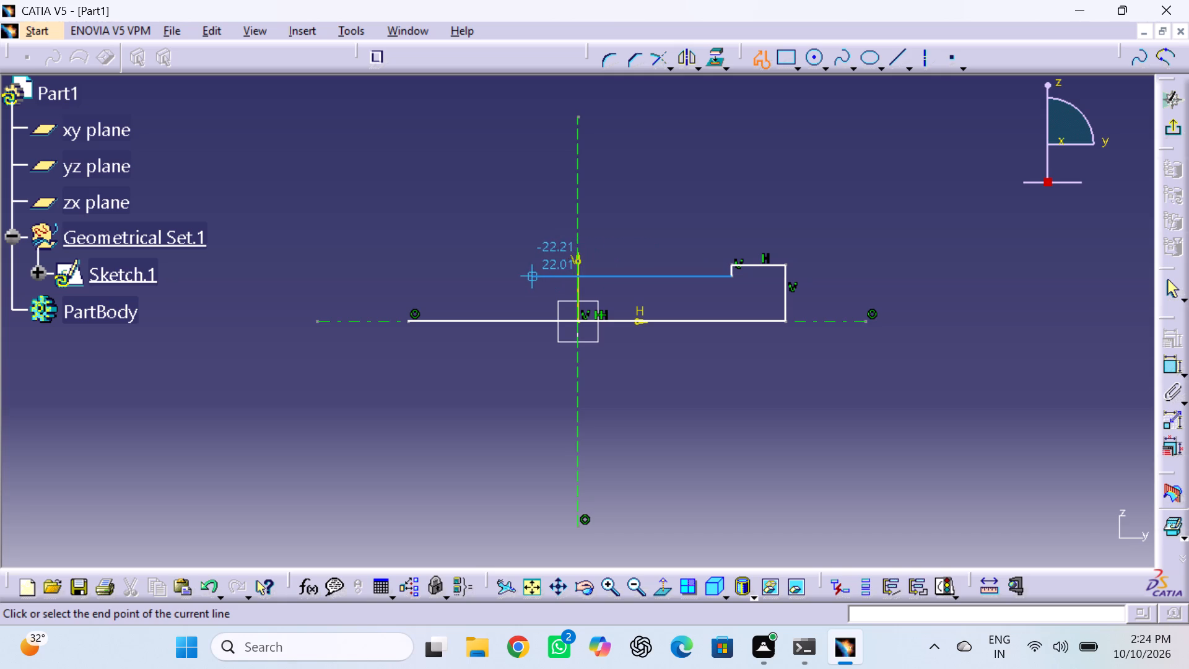
pyautogui.click(514, 278)
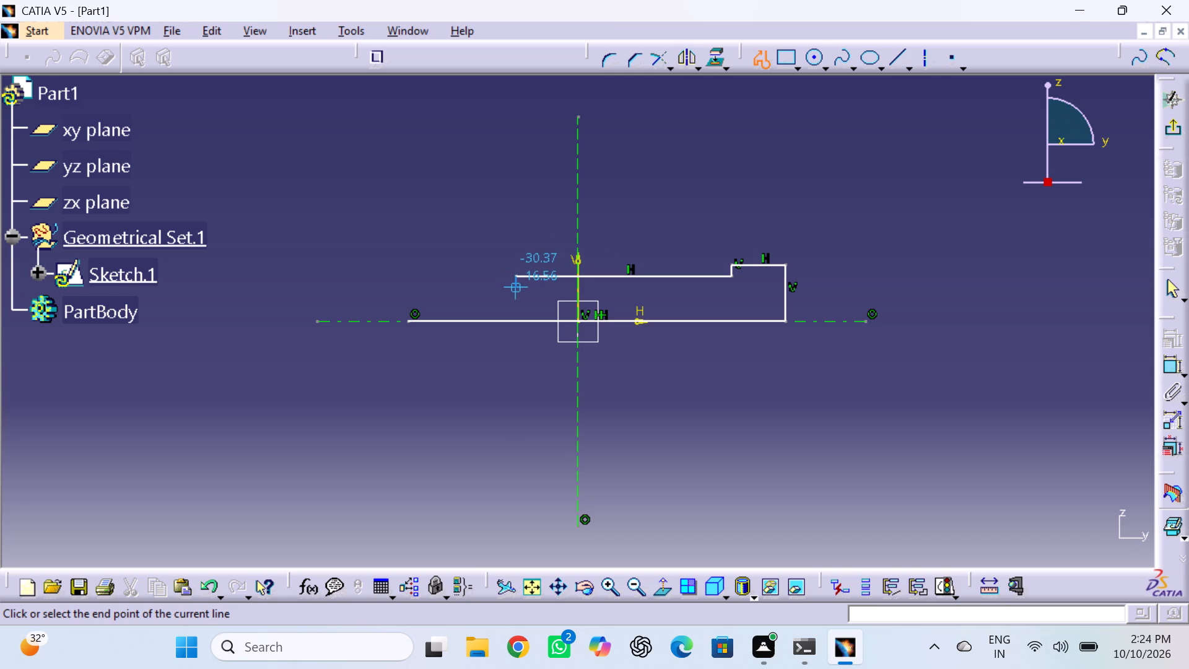
pyautogui.click(512, 289)
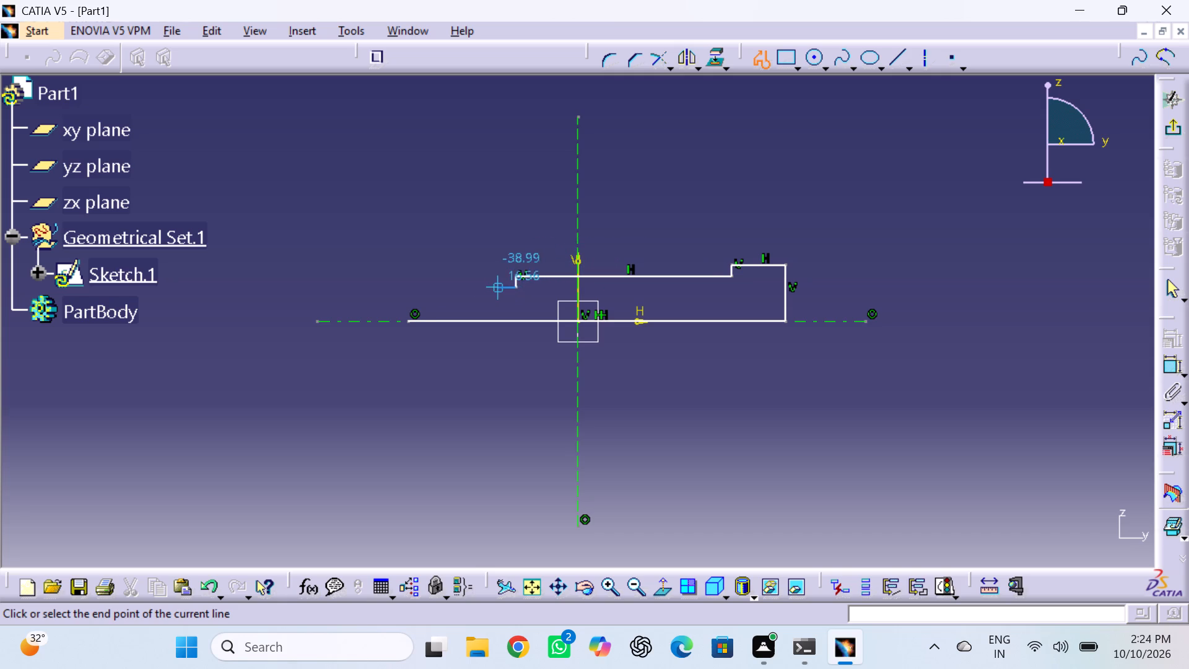
pyautogui.click(407, 289)
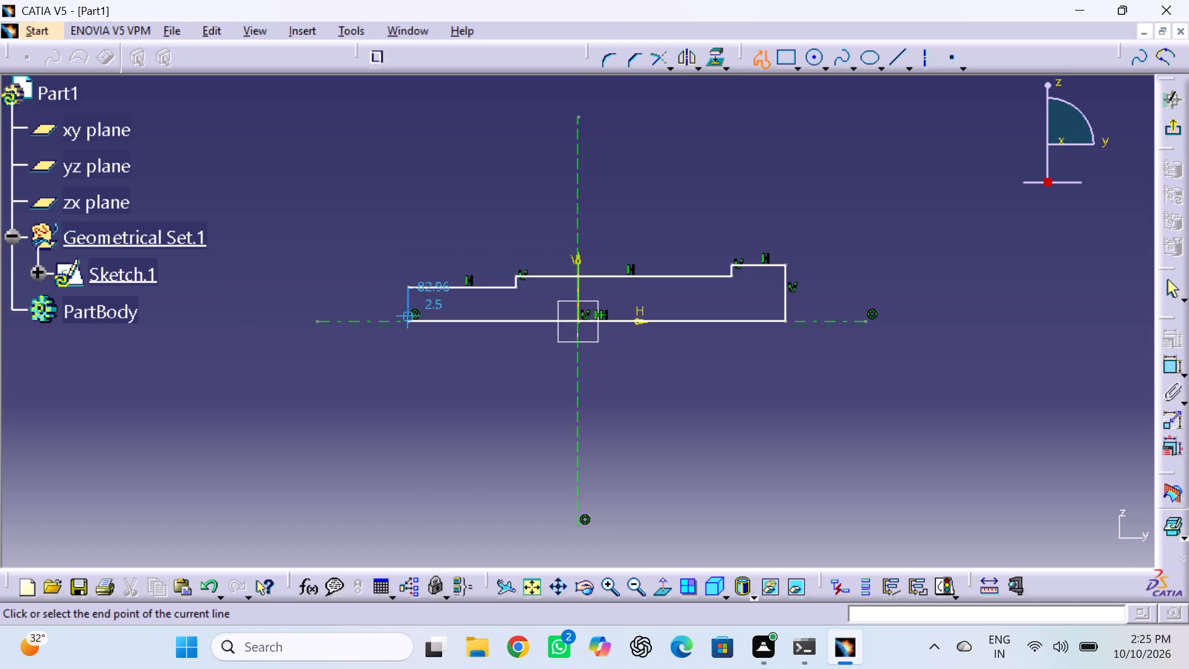
pyautogui.click(406, 318)
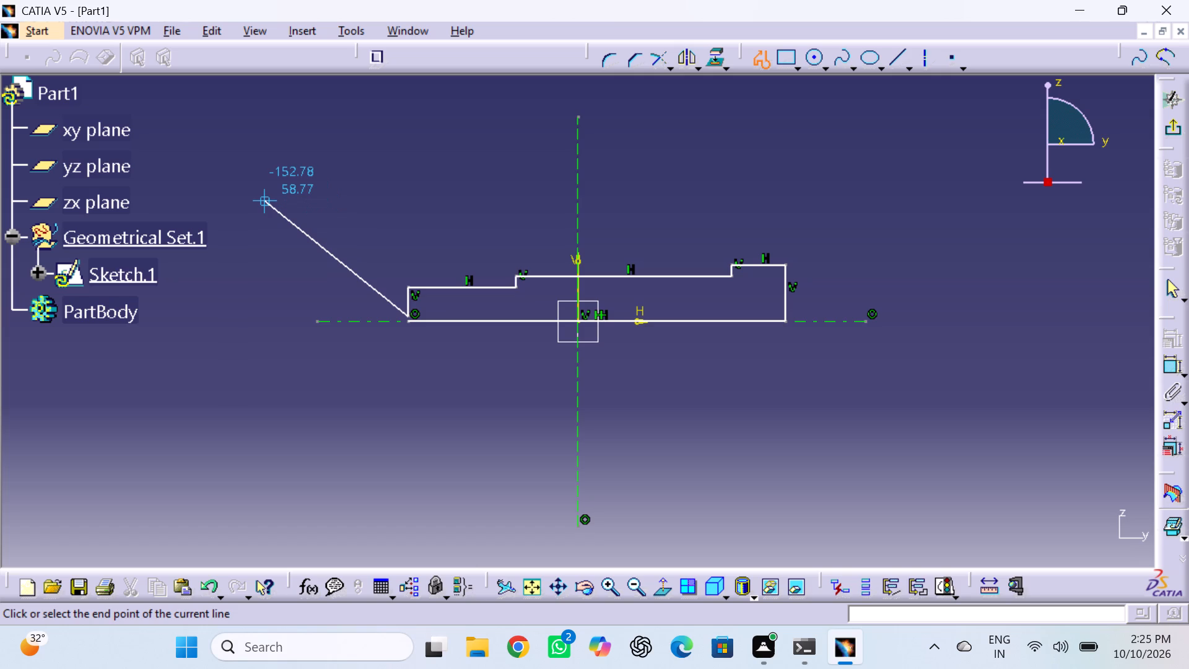
pyautogui.press('Escape')
pyautogui.press('Escape')
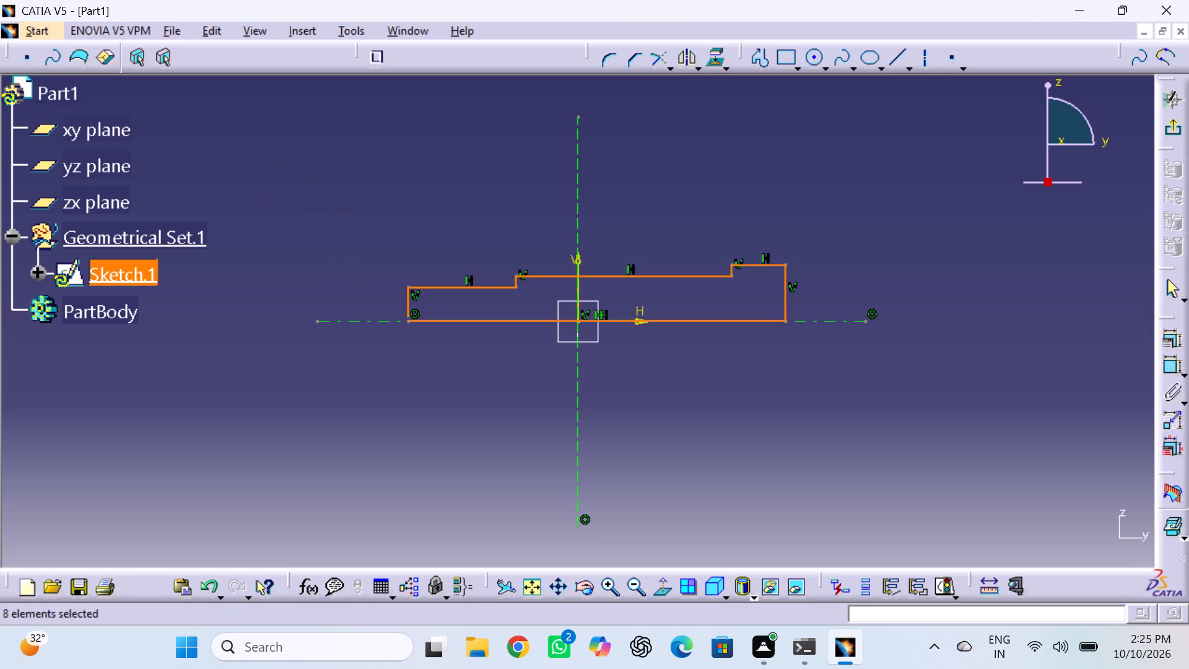
# Delete the vertical edge at the profile's lowest-step end, at H about -83 mm.
pyautogui.click(407, 309)
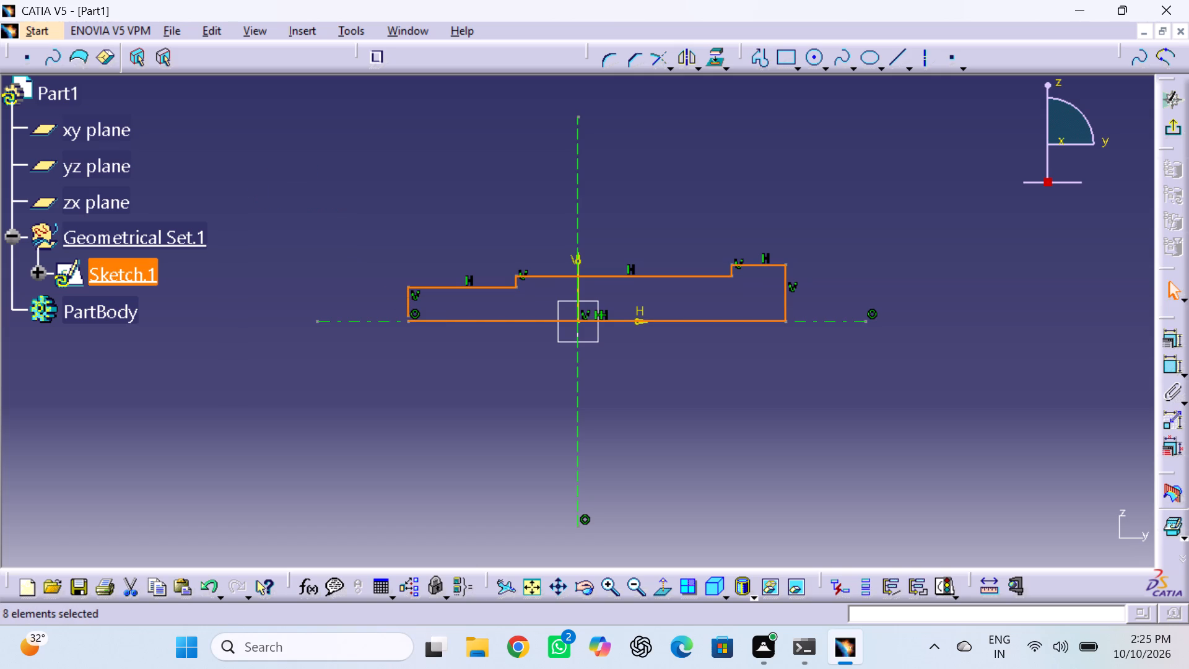
pyautogui.click(522, 308)
pyautogui.click(406, 298)
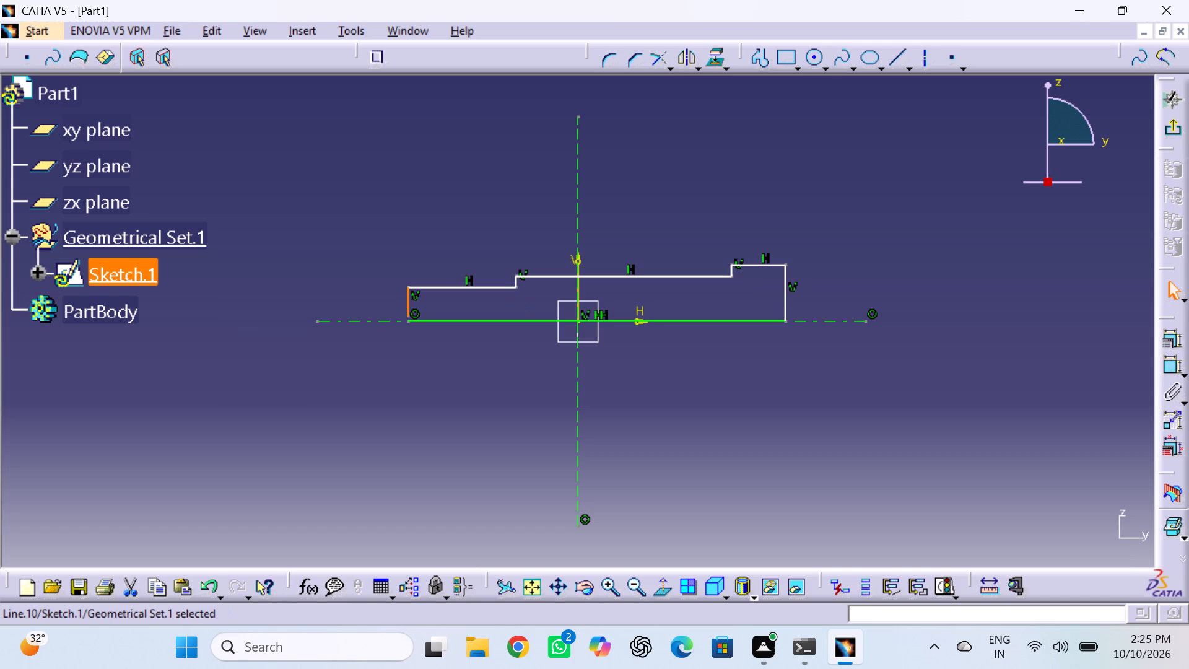
pyautogui.press('Delete')
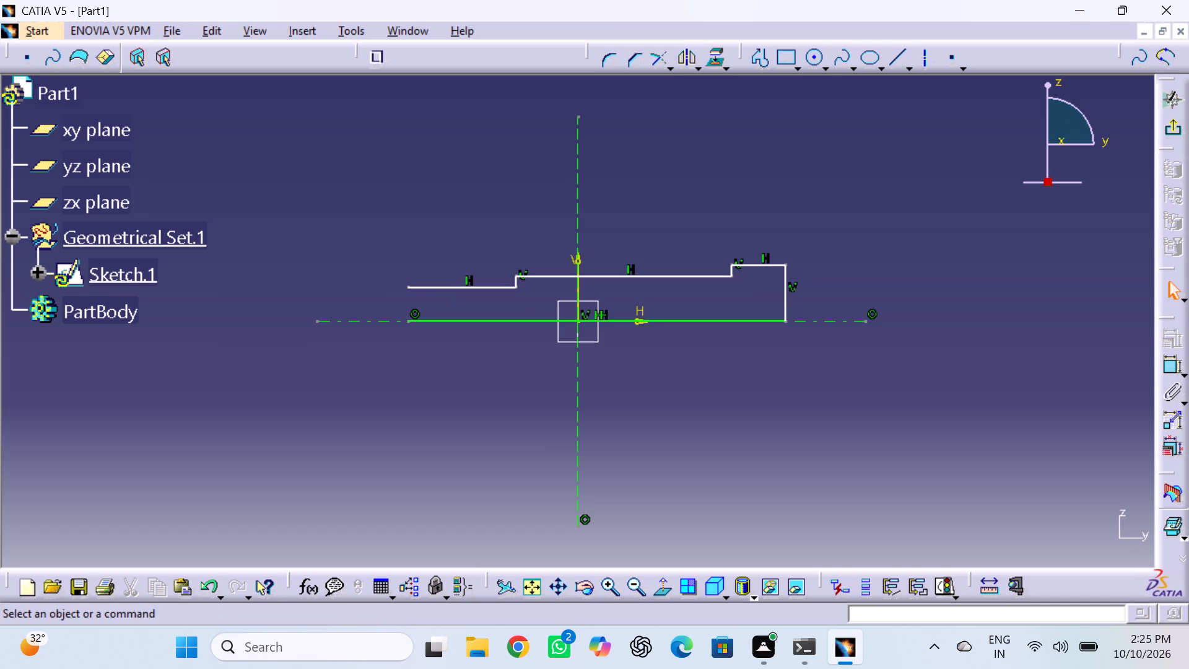
# Redraw the vertical edge at the profile's lowest-step end, from the top corner down to the horizontal axis, closing the profile.
pyautogui.click(757, 52)
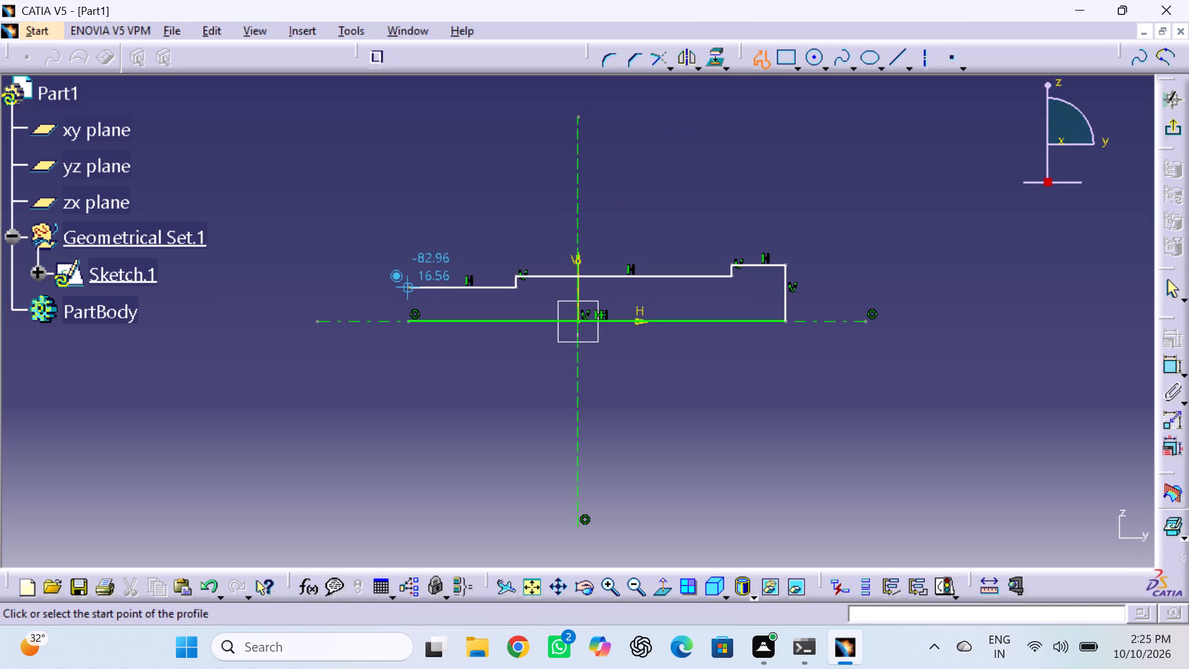
pyautogui.click(404, 284)
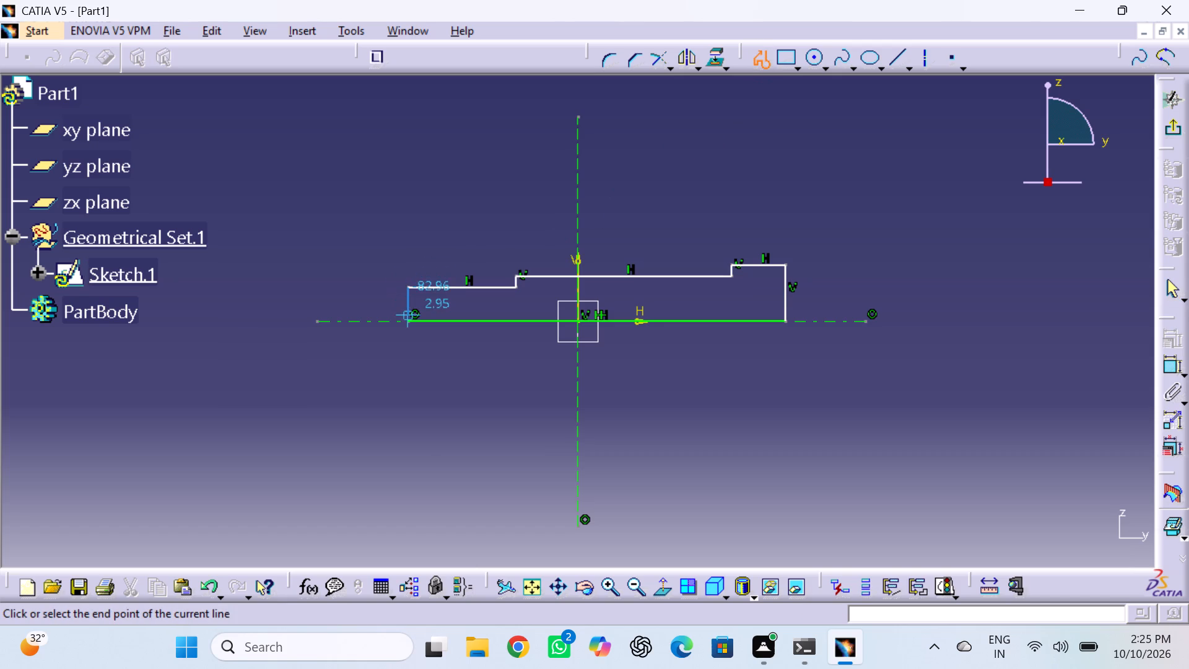
pyautogui.click(409, 321)
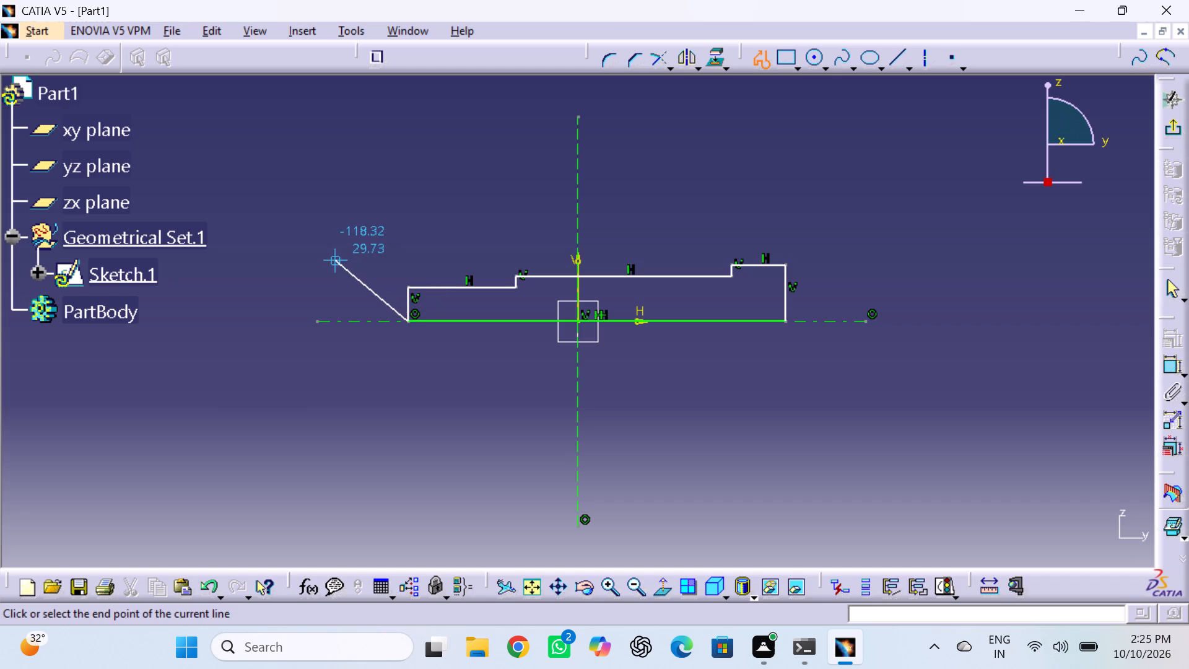
pyautogui.press('Escape')
pyautogui.click(331, 253)
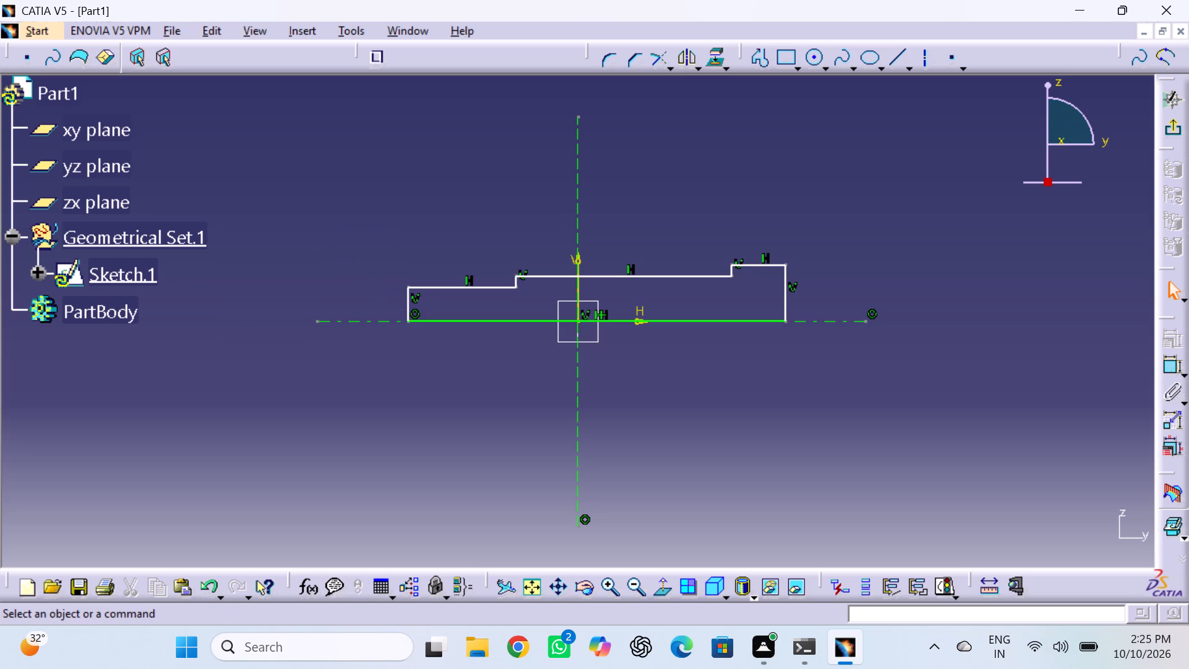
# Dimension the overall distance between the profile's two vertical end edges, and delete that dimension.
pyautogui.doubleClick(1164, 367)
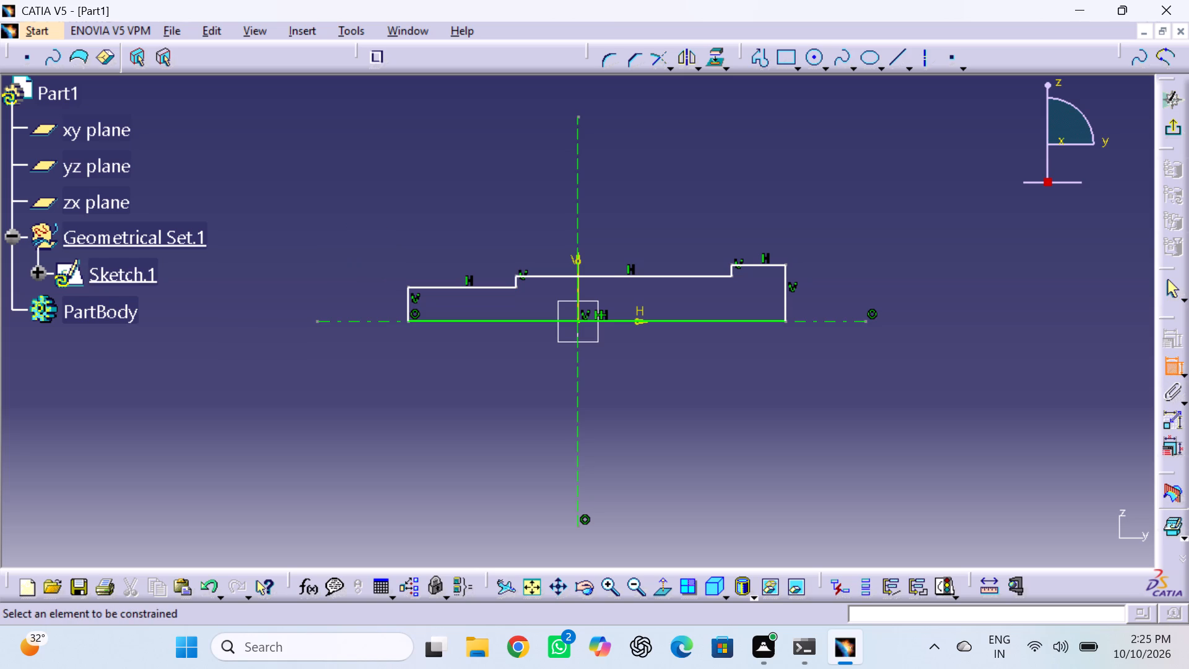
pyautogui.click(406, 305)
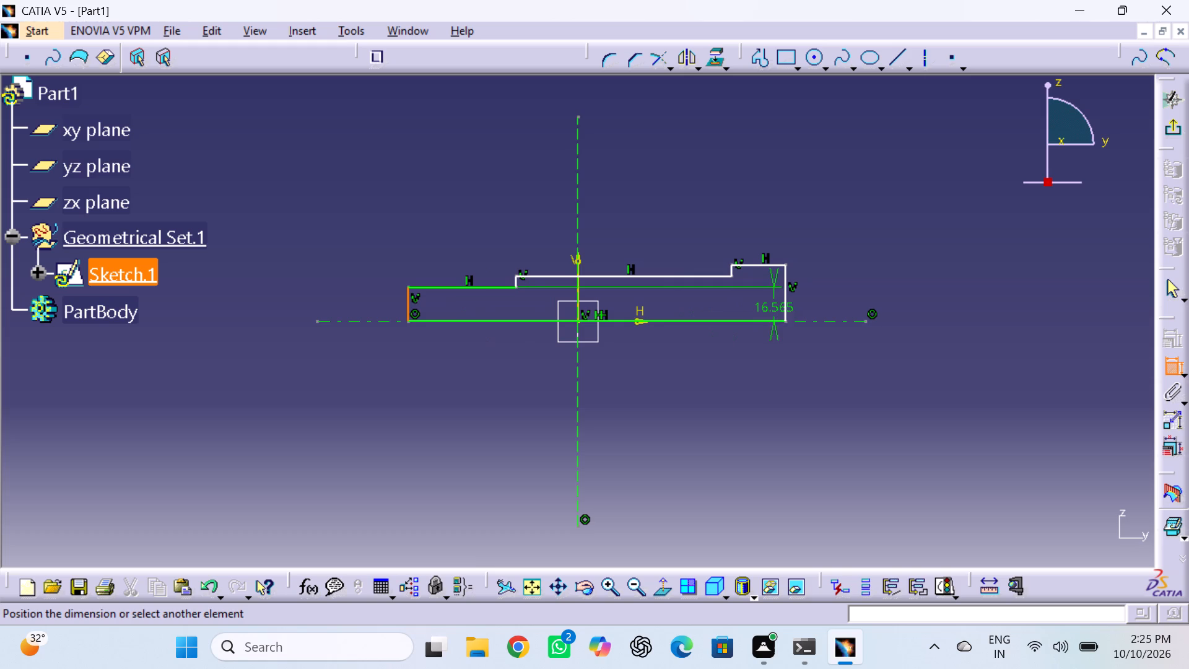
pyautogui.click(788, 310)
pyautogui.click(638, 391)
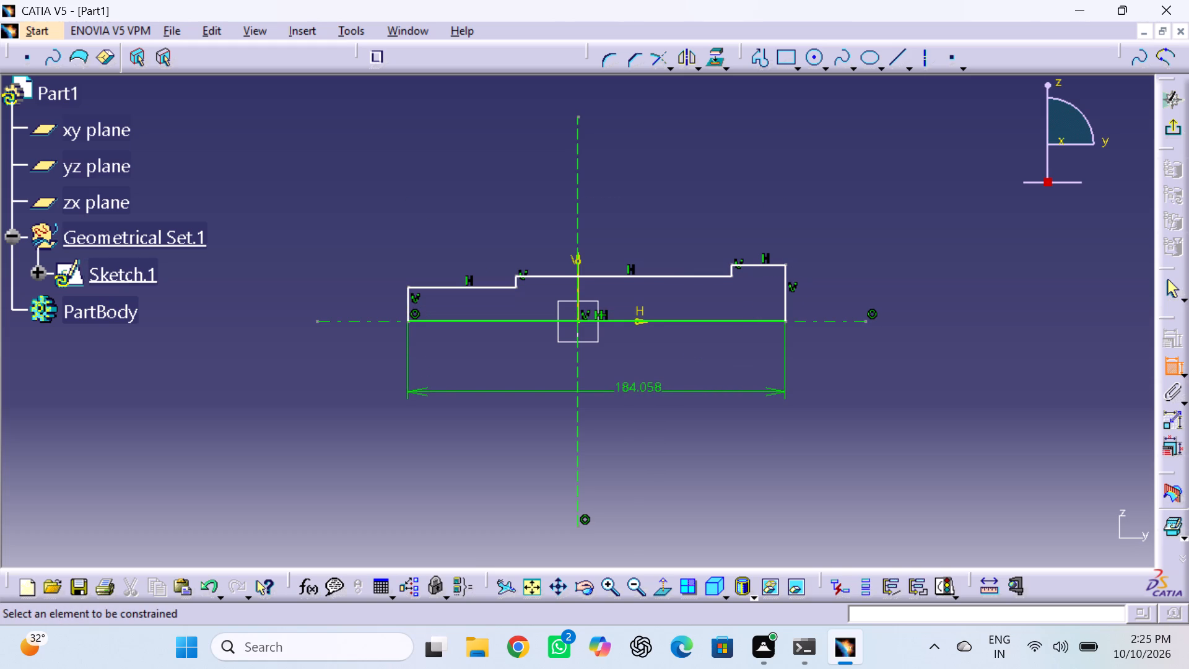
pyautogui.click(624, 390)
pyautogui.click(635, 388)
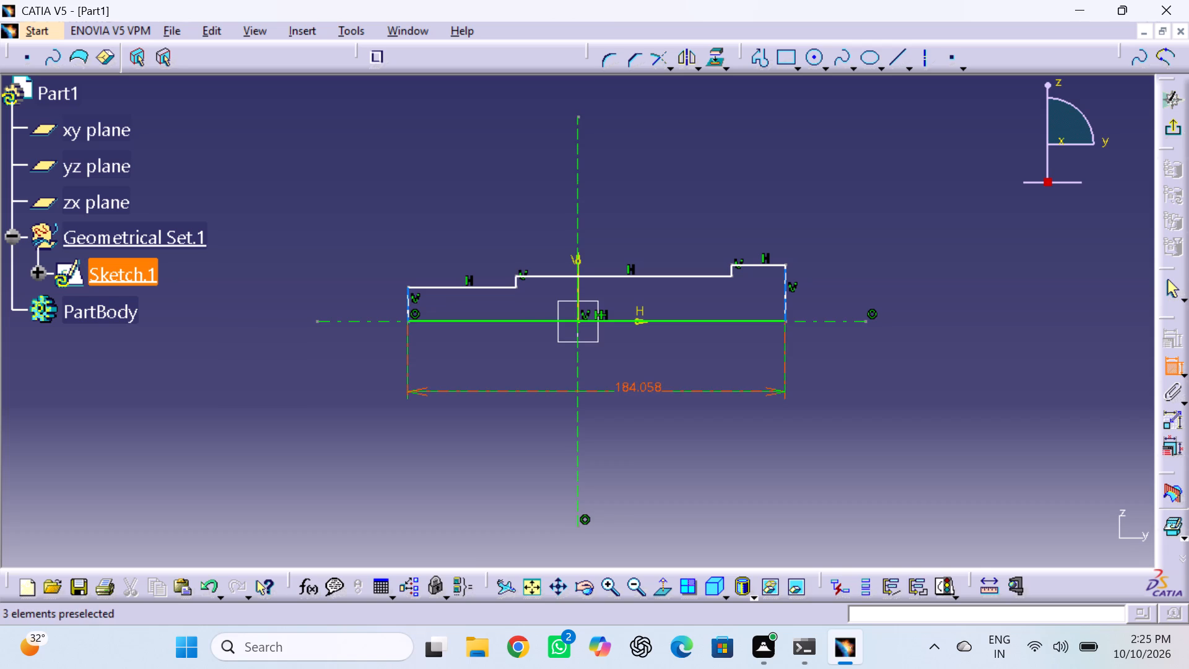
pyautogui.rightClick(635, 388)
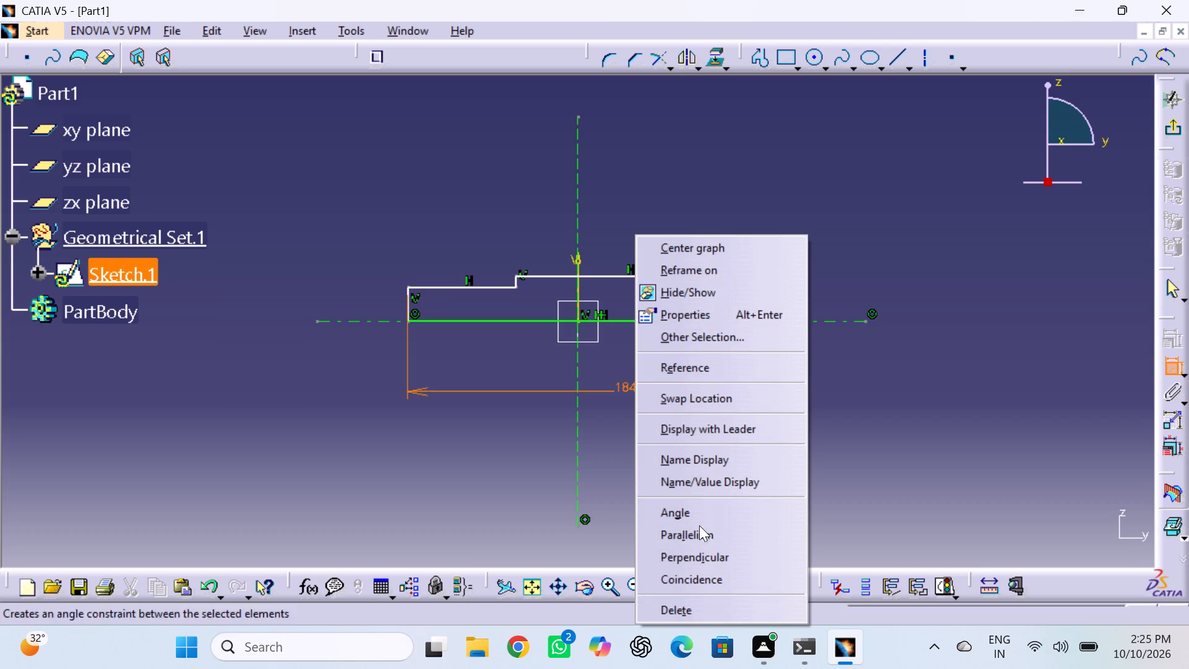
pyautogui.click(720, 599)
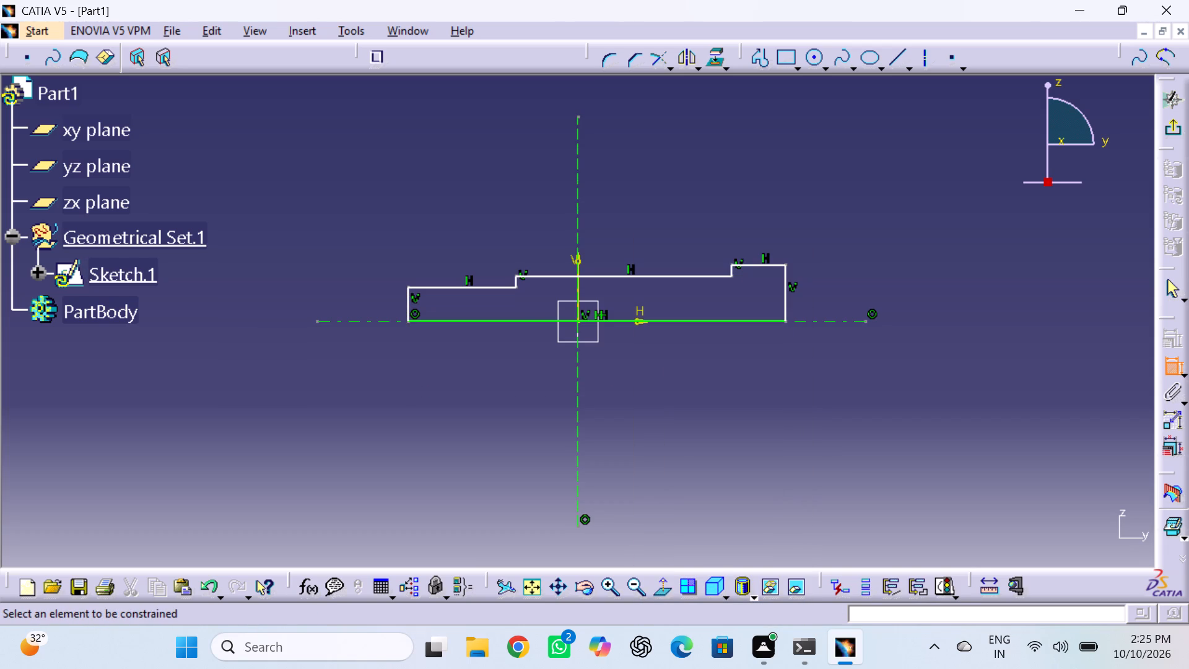
# Constrain the vertical edge at the lowest-step end to 75 mm from the vertical axis.
pyautogui.click(406, 300)
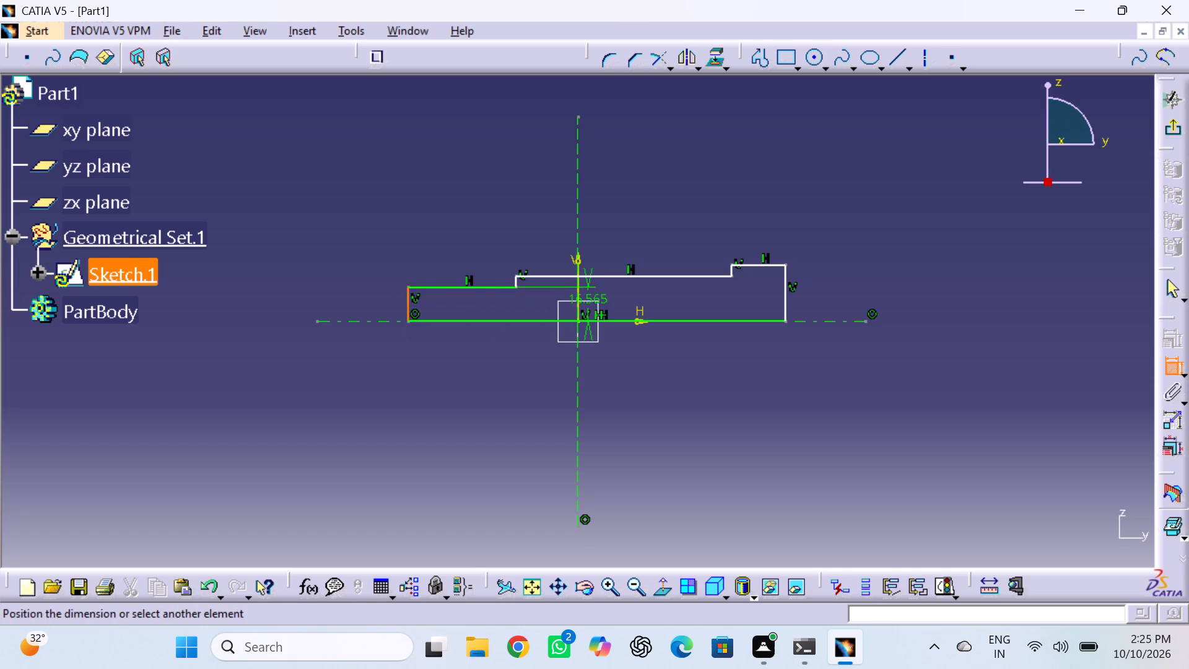
pyautogui.click(575, 301)
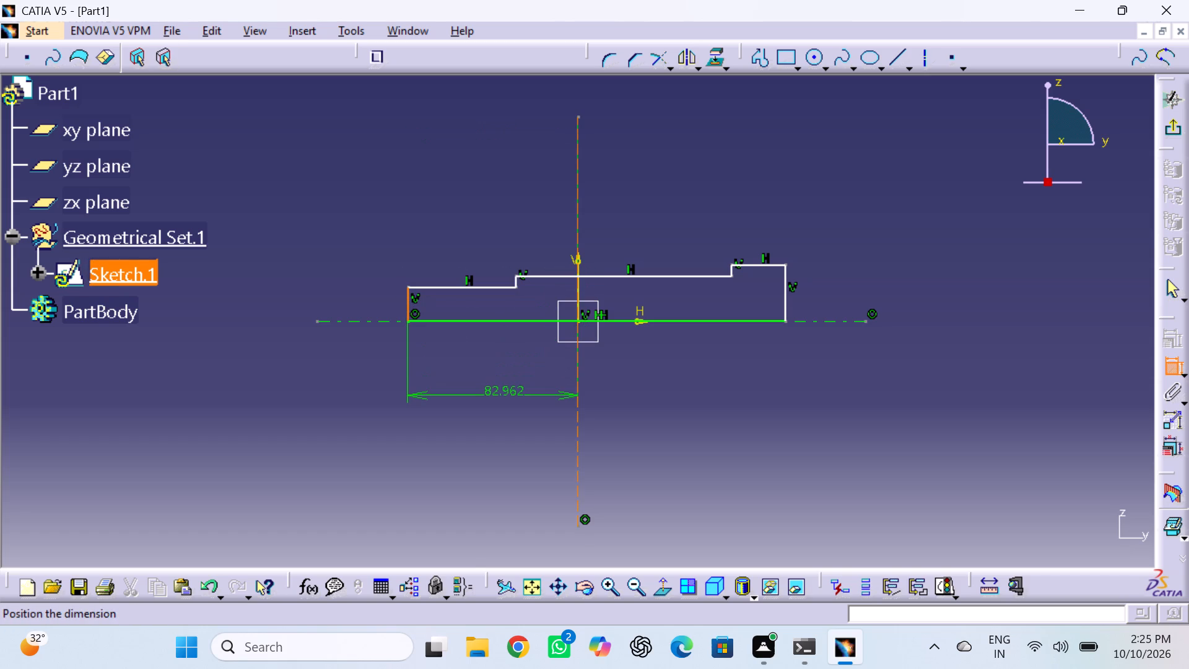
pyautogui.click(503, 396)
pyautogui.tripleClick(503, 390)
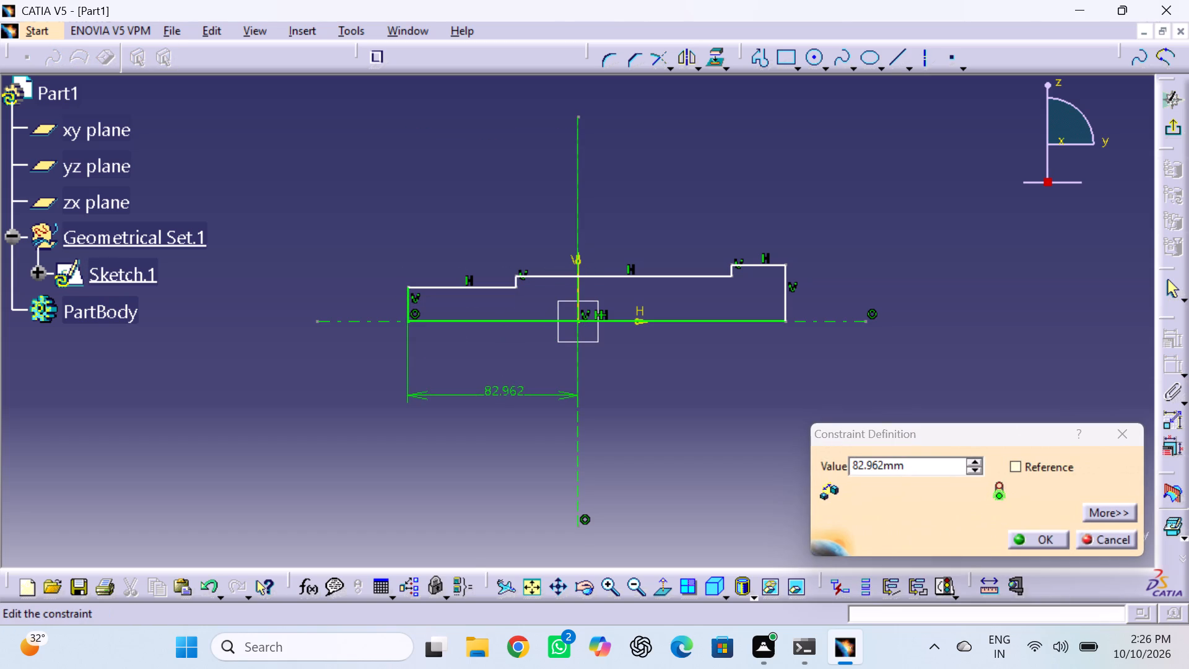
pyautogui.write('75')
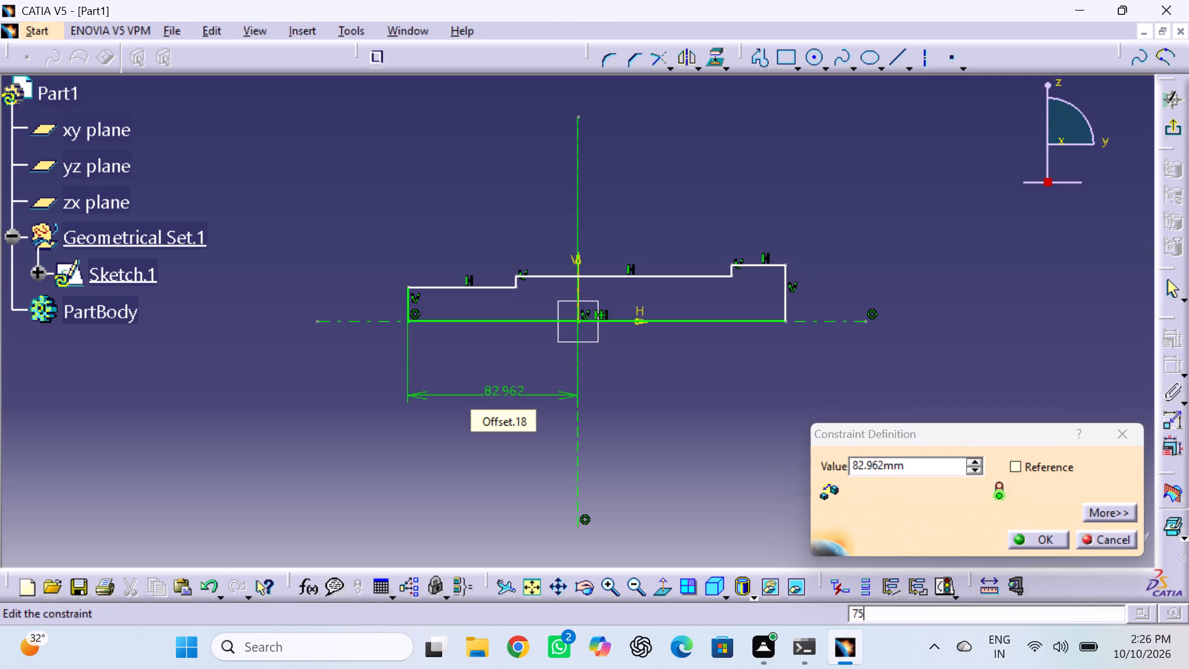
pyautogui.doubleClick(934, 467)
pyautogui.write('75')
pyautogui.press('Return')
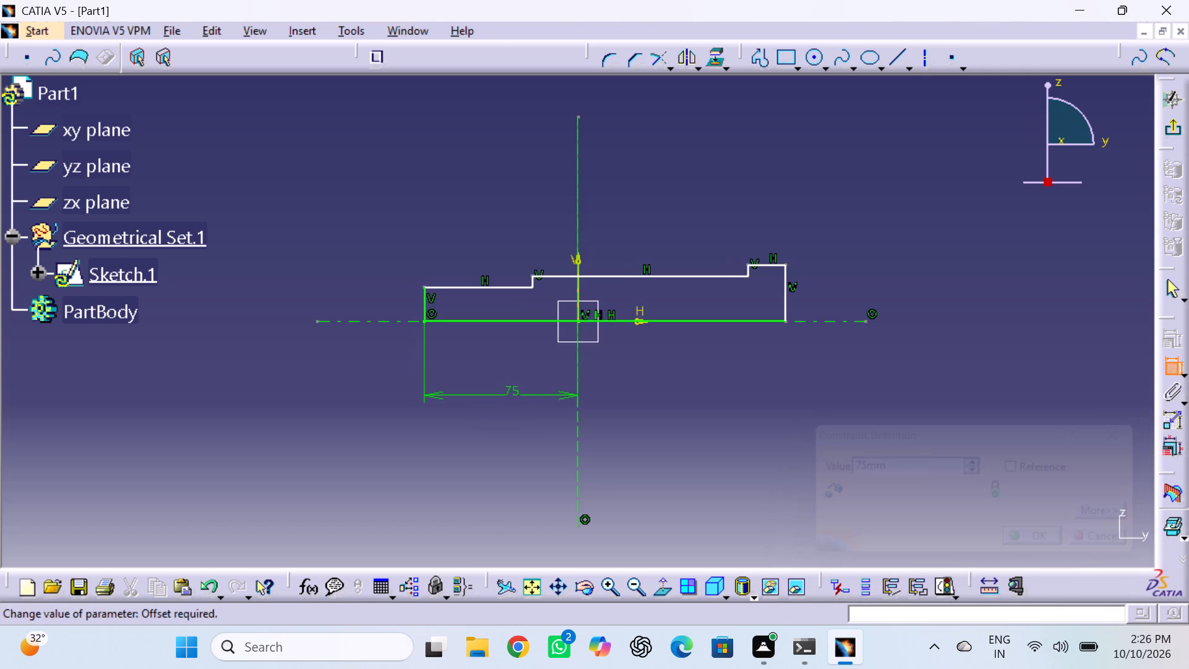
# Constrain the vertical edge at the highest-step end to 90 mm from the vertical axis.
pyautogui.click(786, 299)
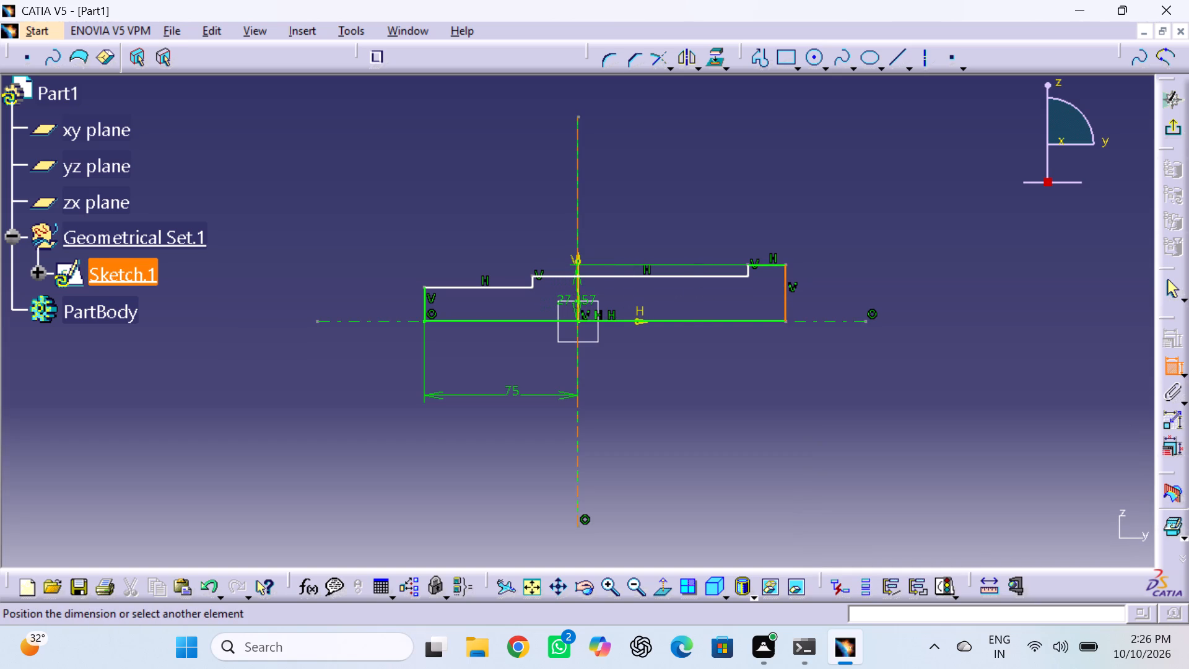
pyautogui.click(577, 296)
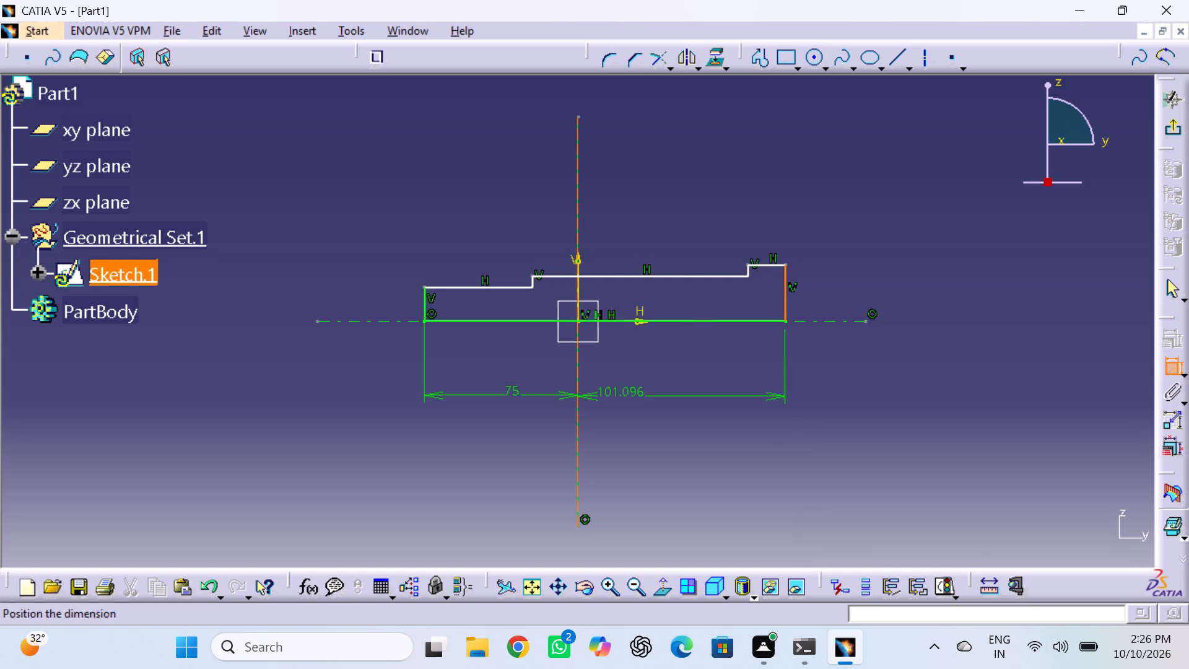
pyautogui.click(677, 391)
pyautogui.doubleClick(676, 388)
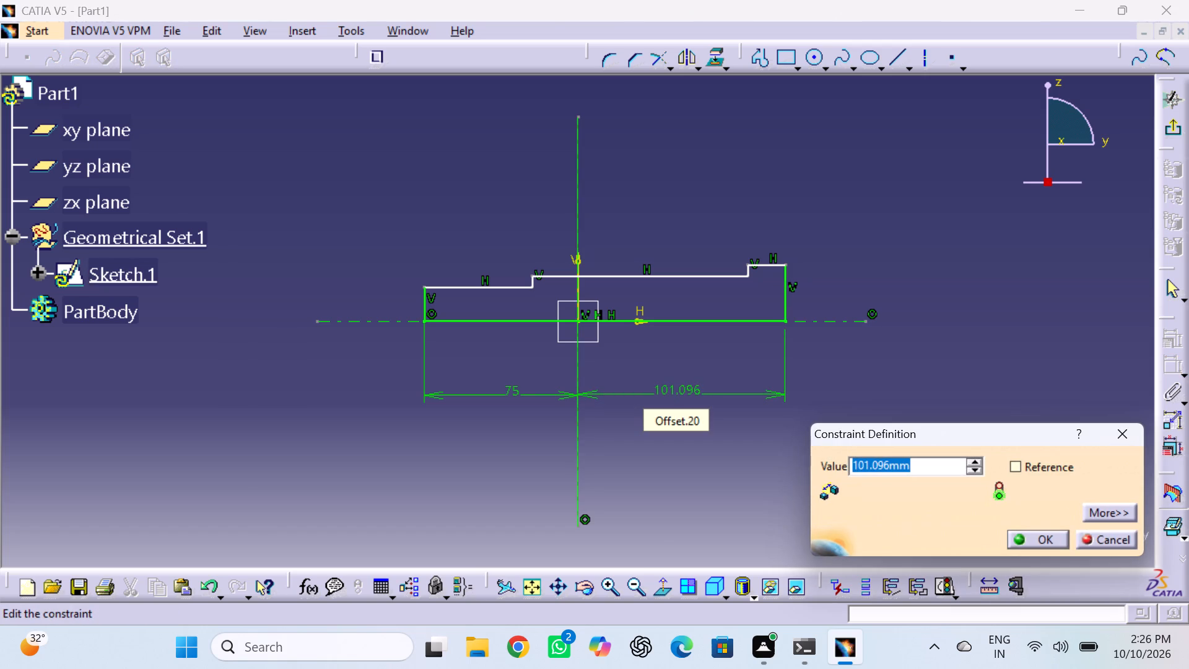
pyautogui.write('90')
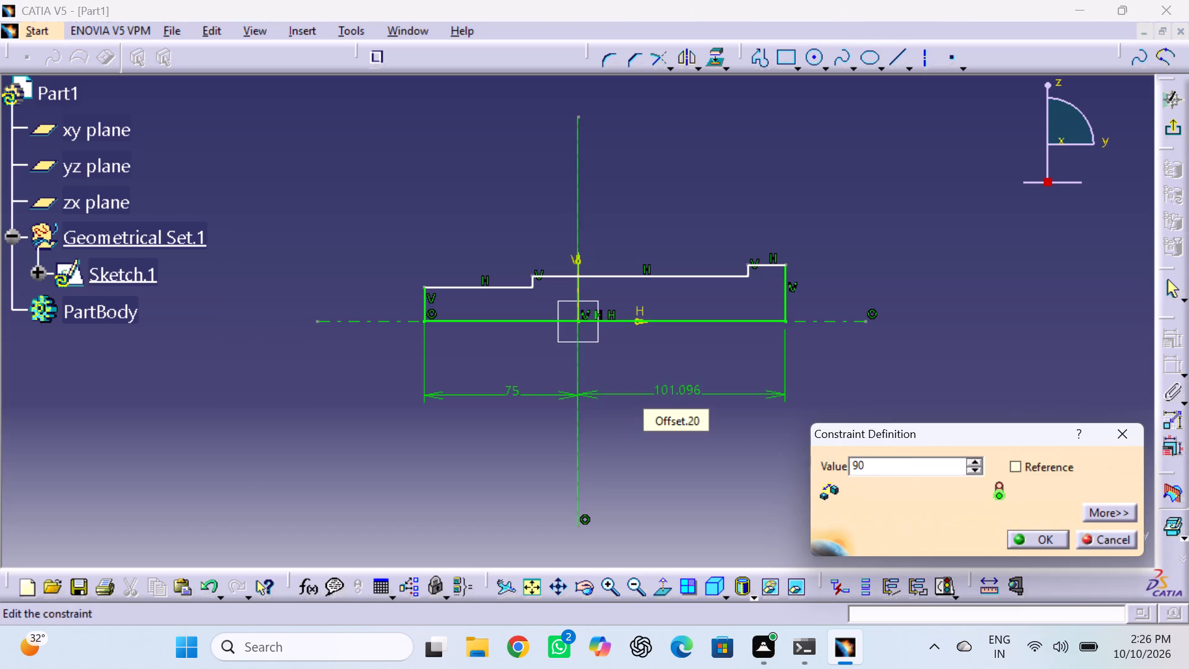
pyautogui.press('Return')
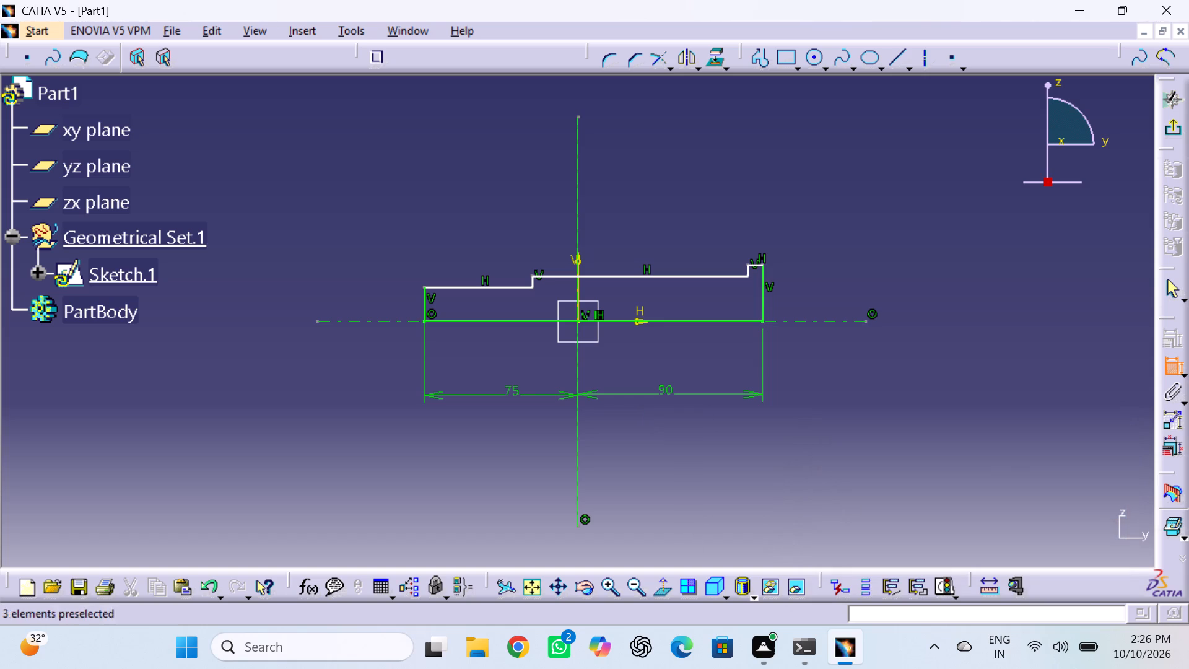
# Constrain the length of the vertical edge at the lowest-step end to 16 mm.
pyautogui.click(426, 300)
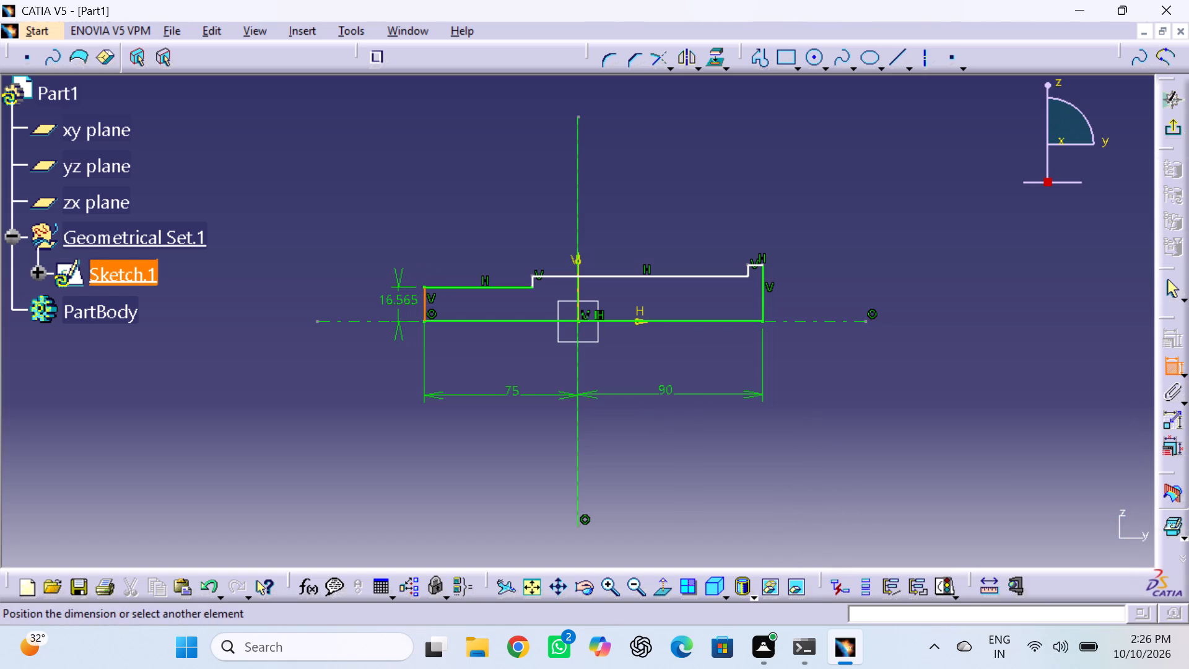
pyautogui.click(398, 303)
pyautogui.doubleClick(388, 300)
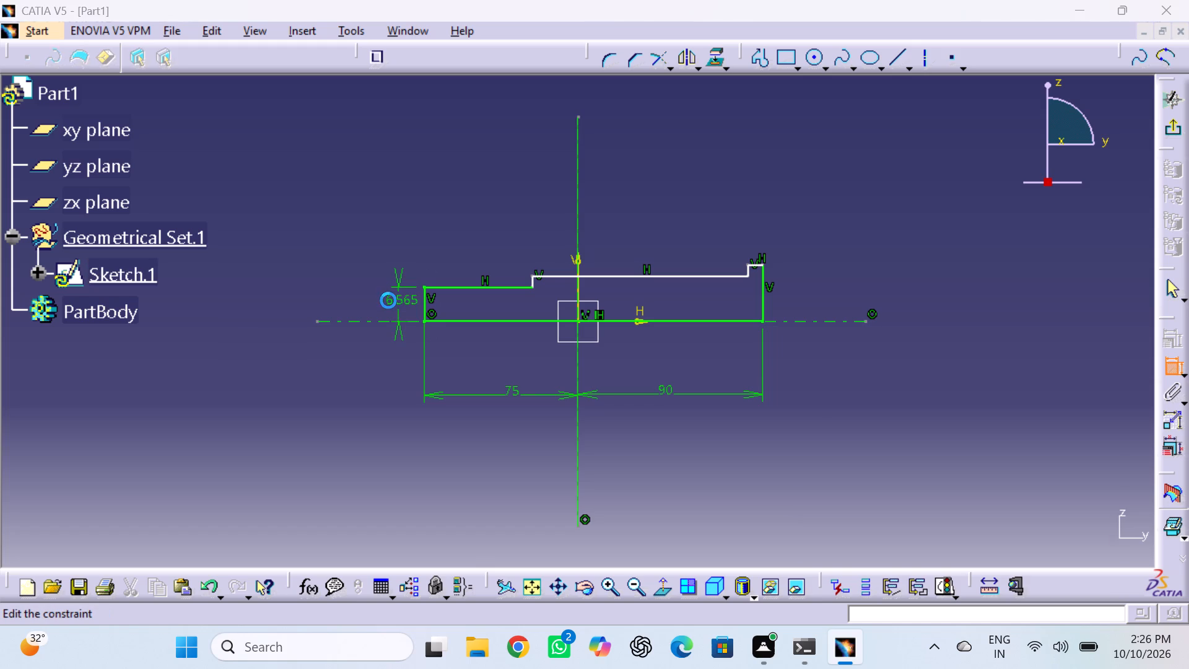
pyautogui.write('16')
pyautogui.press('Return')
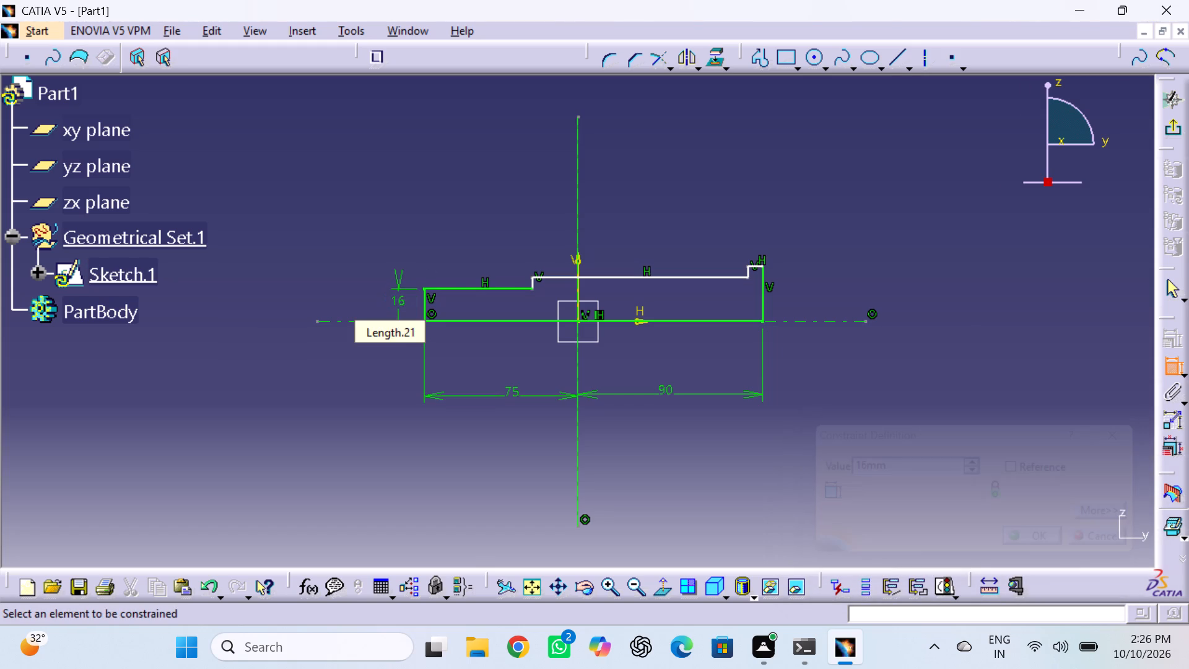
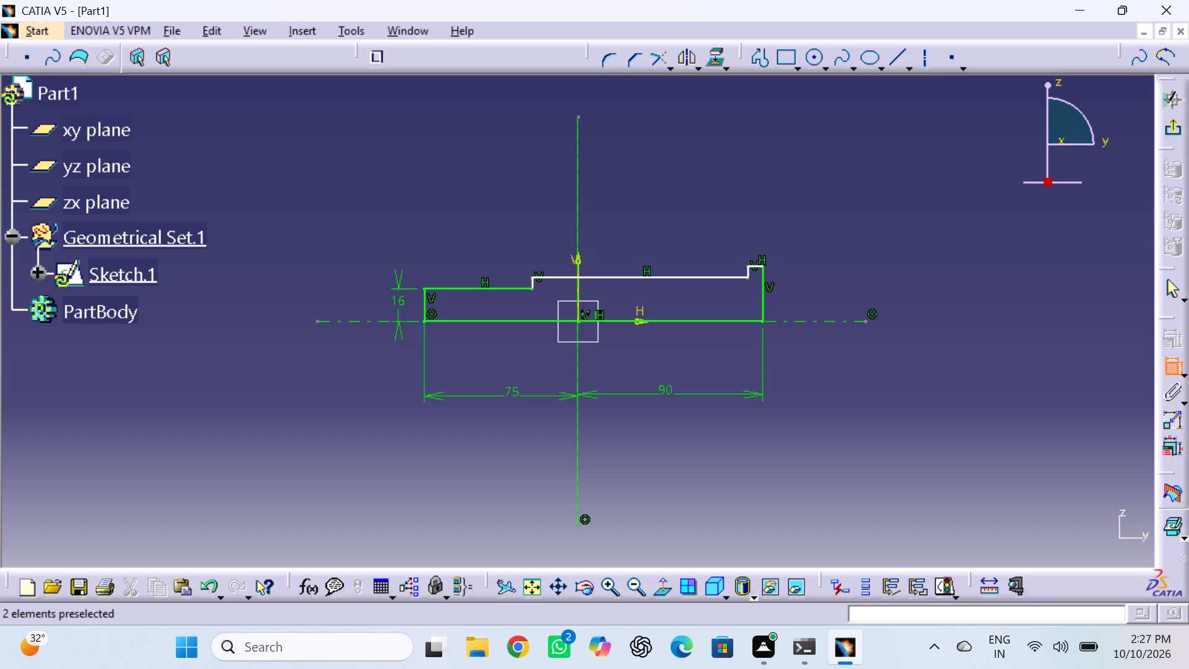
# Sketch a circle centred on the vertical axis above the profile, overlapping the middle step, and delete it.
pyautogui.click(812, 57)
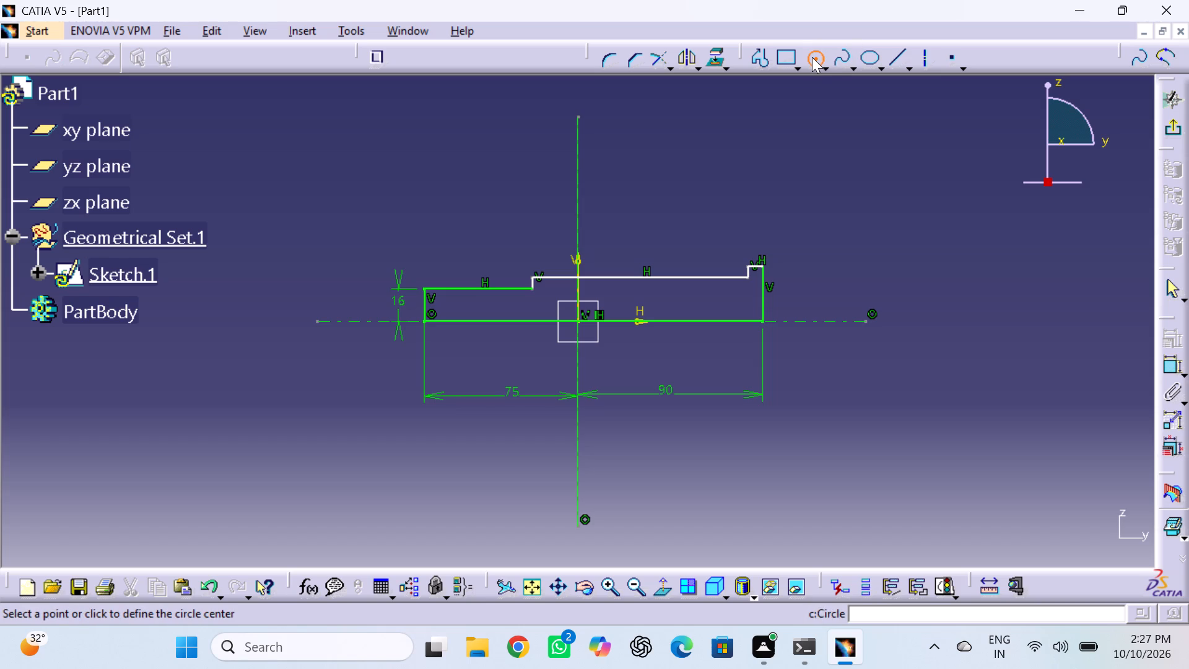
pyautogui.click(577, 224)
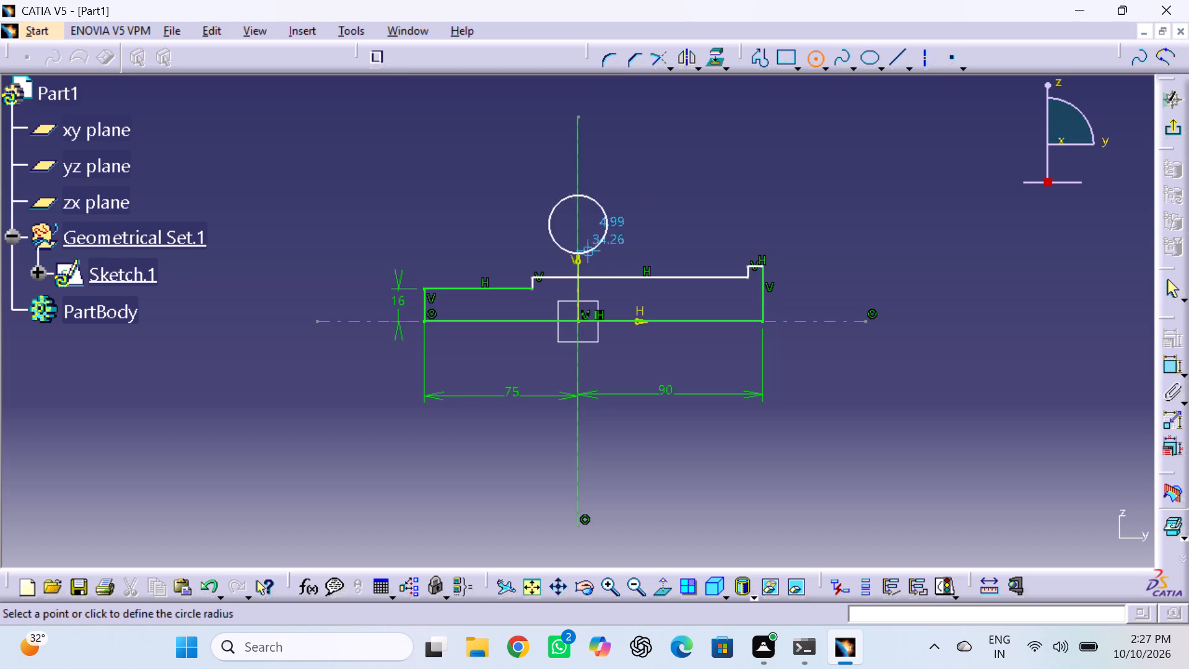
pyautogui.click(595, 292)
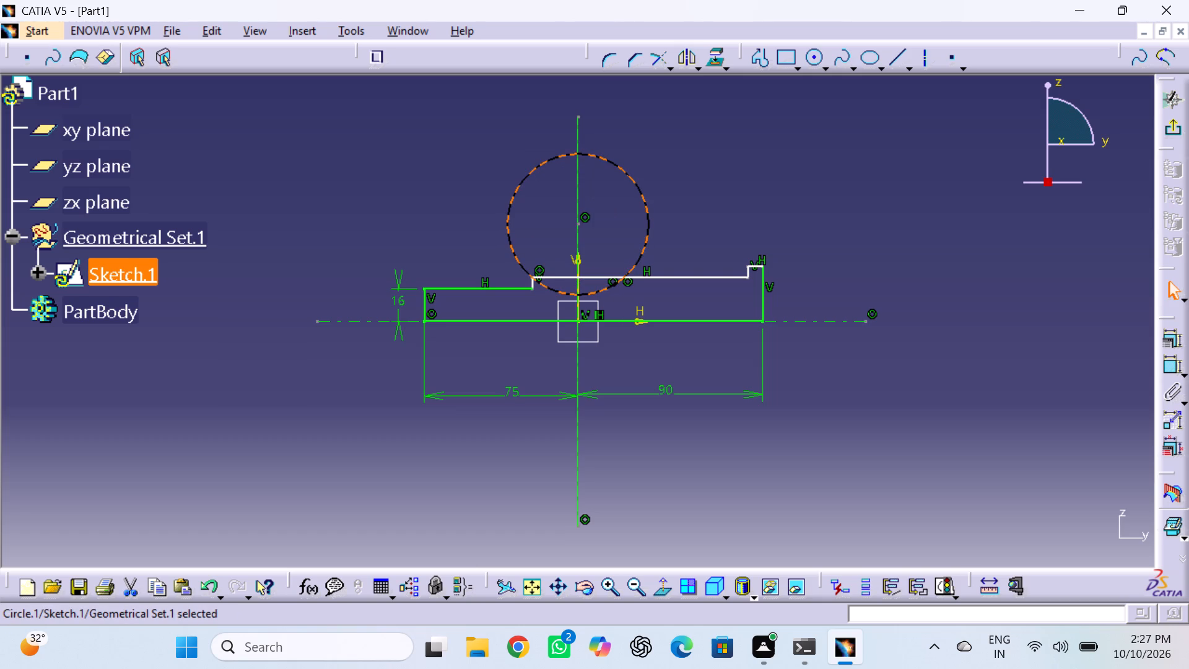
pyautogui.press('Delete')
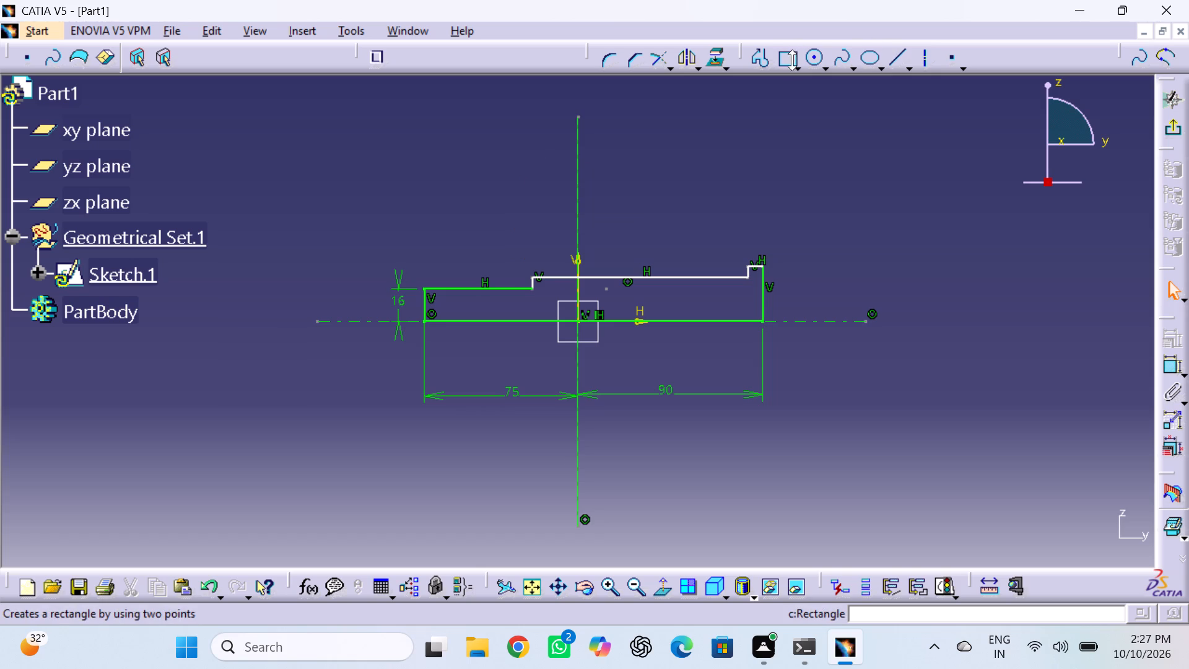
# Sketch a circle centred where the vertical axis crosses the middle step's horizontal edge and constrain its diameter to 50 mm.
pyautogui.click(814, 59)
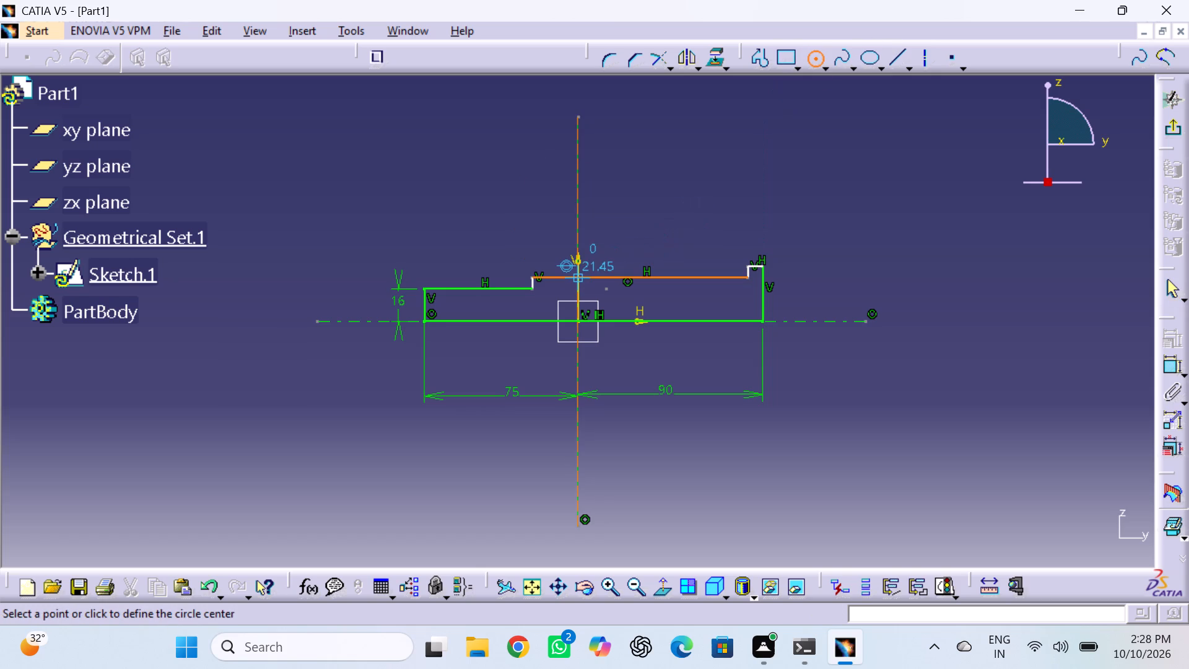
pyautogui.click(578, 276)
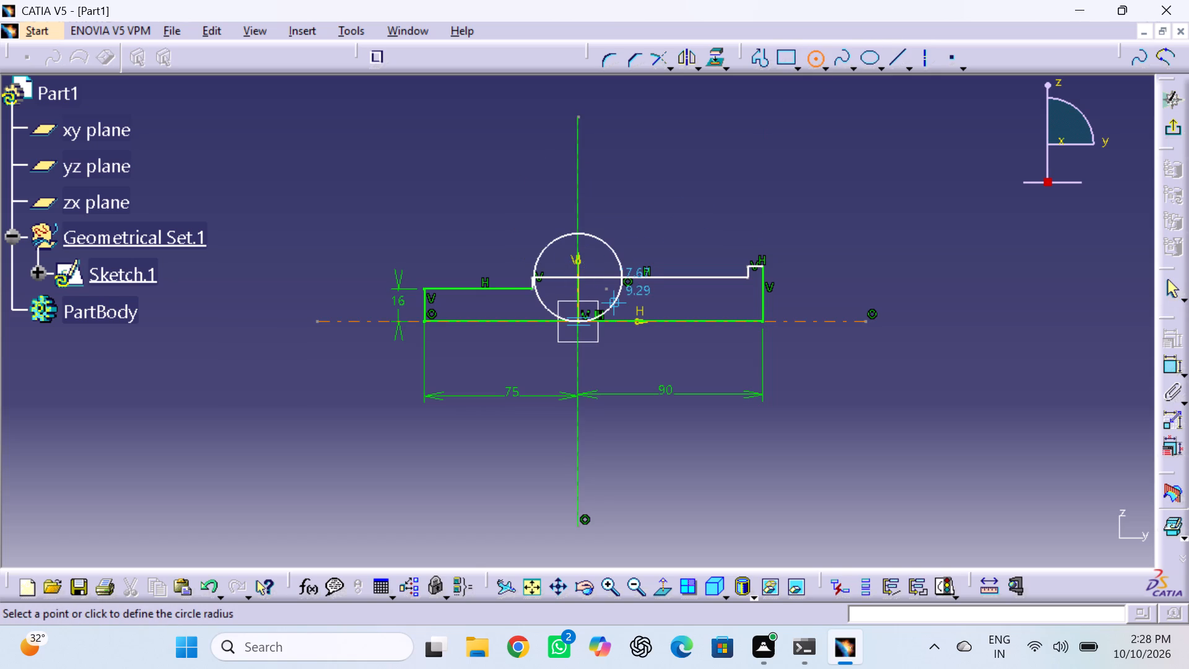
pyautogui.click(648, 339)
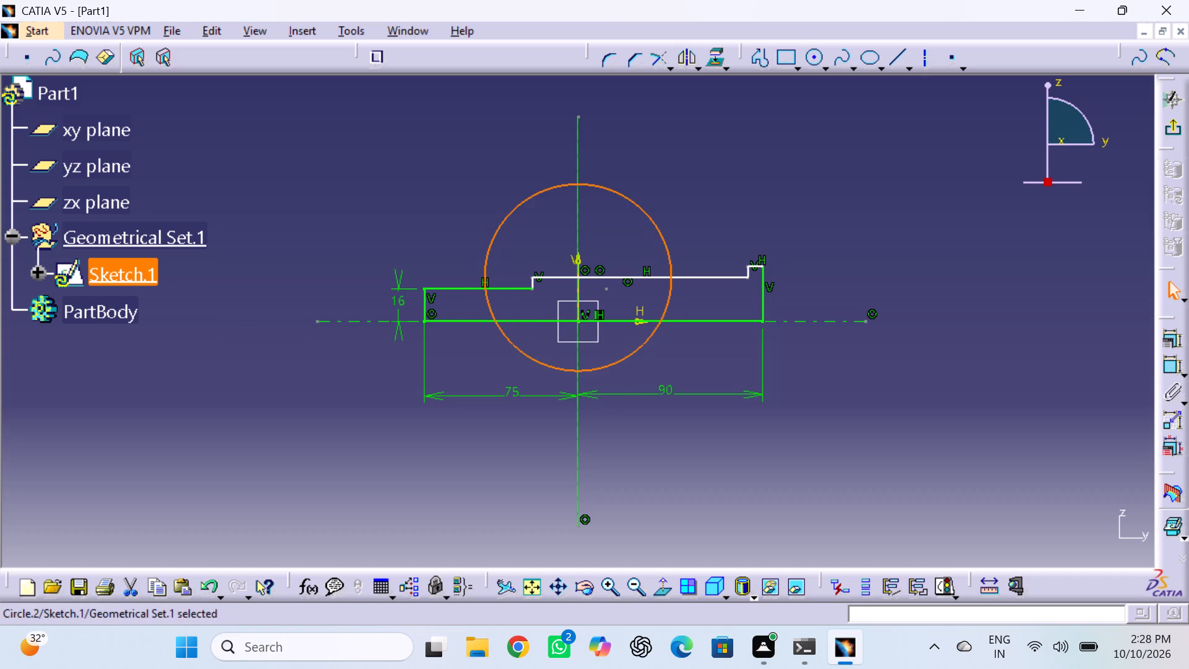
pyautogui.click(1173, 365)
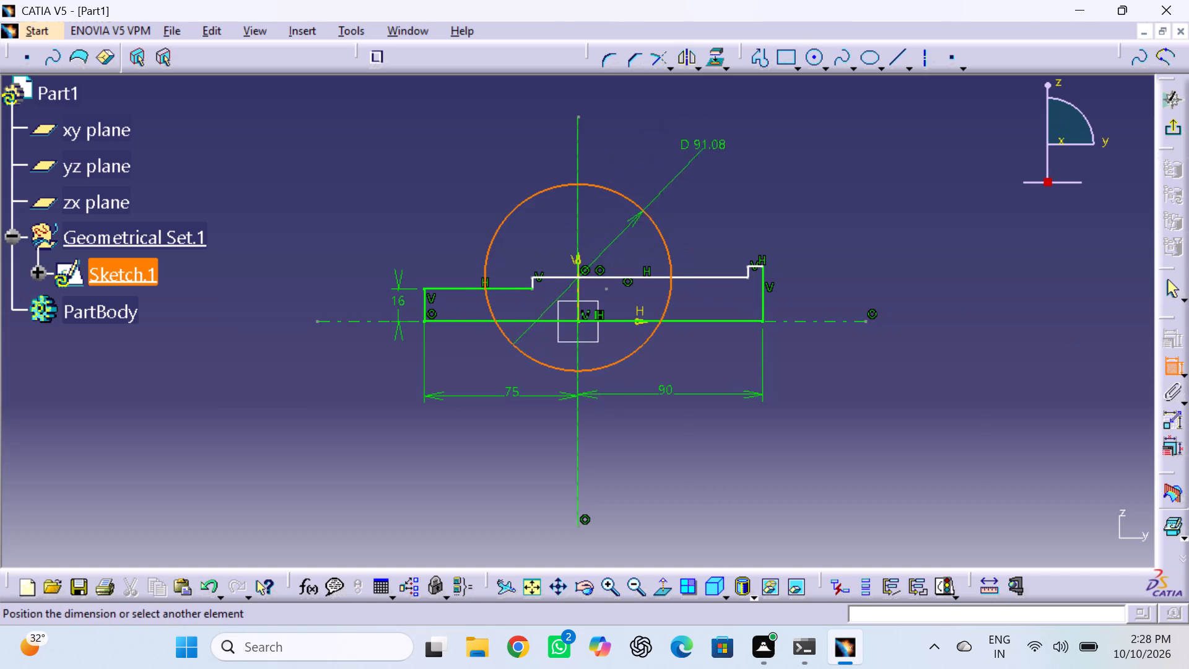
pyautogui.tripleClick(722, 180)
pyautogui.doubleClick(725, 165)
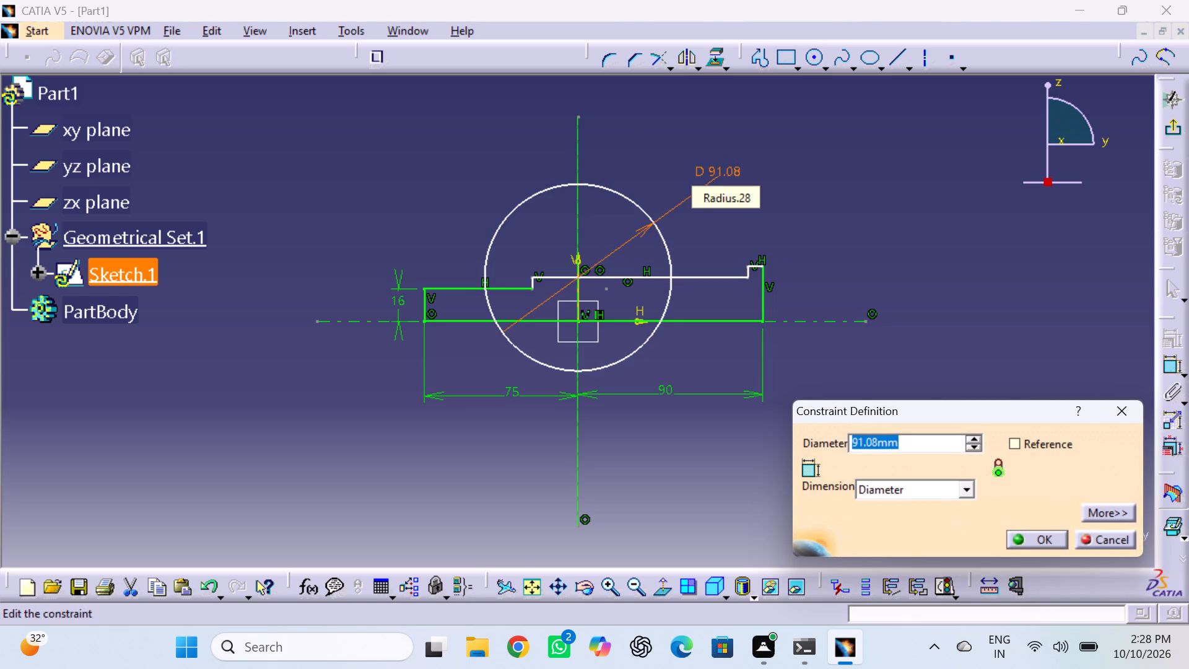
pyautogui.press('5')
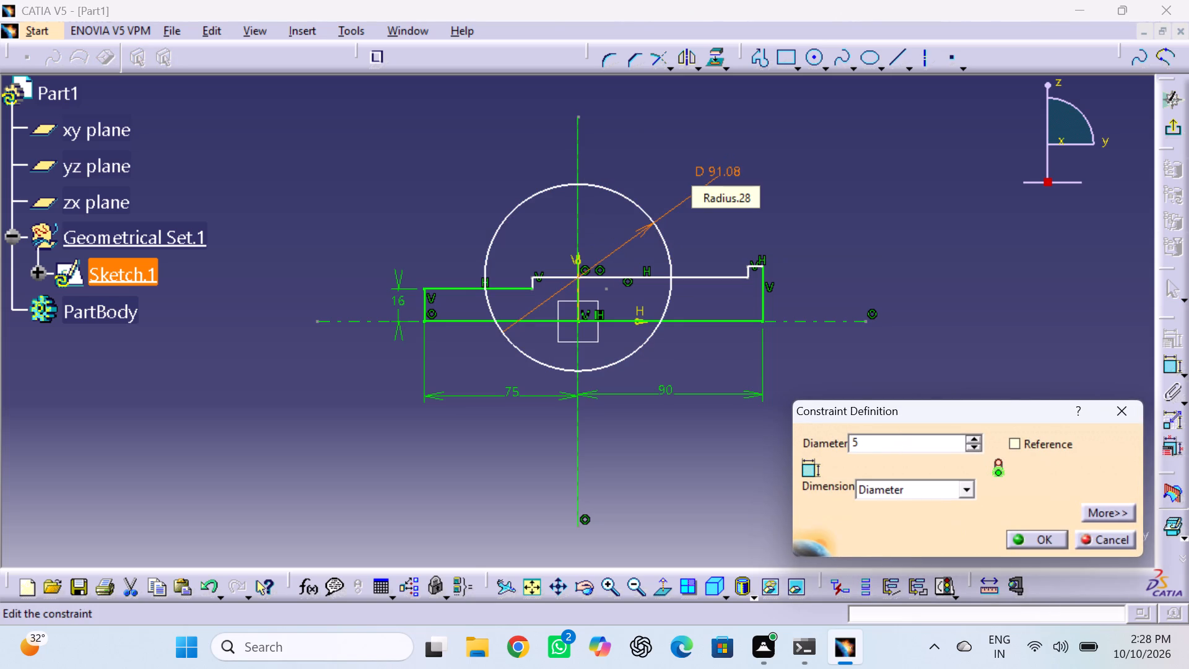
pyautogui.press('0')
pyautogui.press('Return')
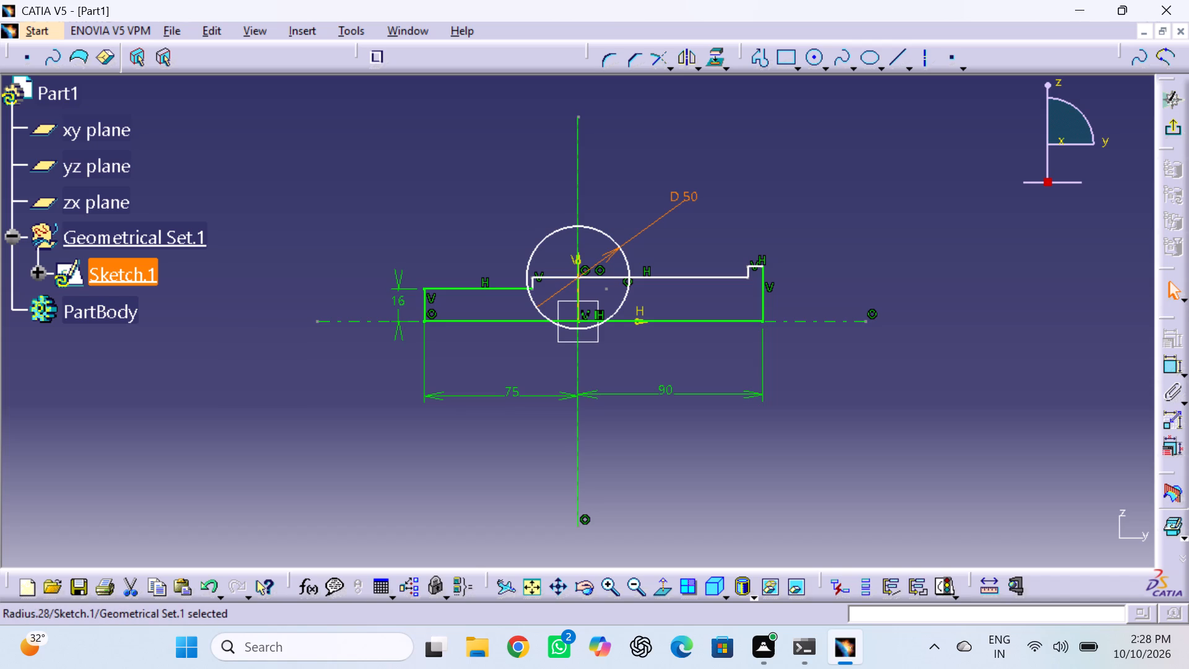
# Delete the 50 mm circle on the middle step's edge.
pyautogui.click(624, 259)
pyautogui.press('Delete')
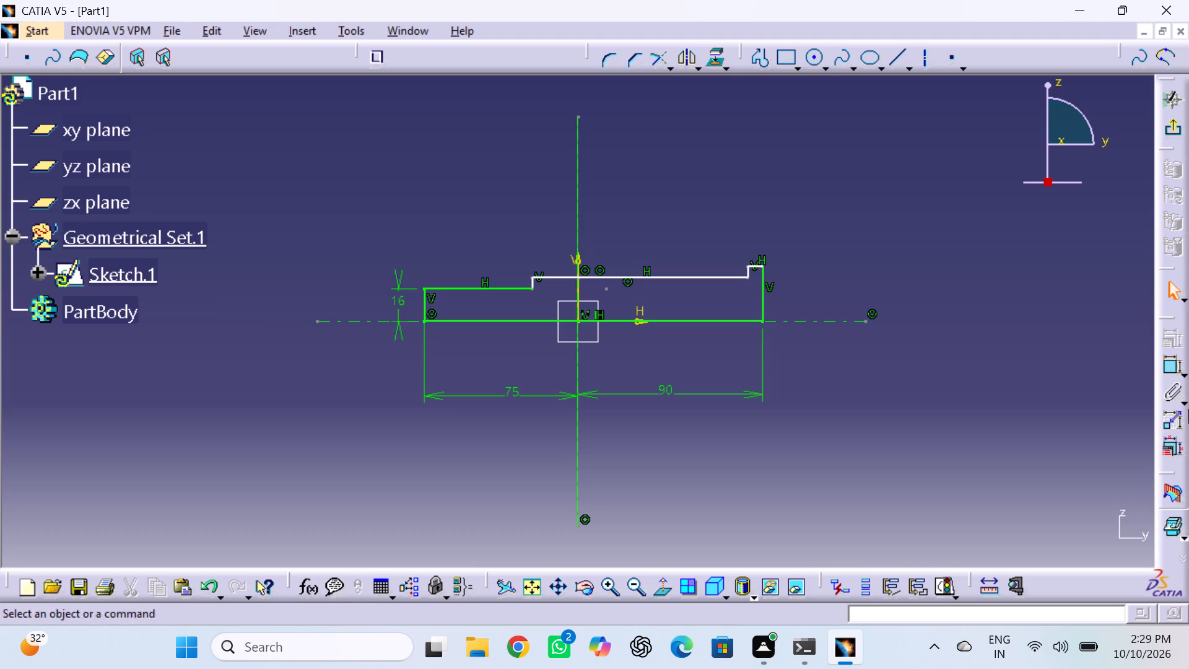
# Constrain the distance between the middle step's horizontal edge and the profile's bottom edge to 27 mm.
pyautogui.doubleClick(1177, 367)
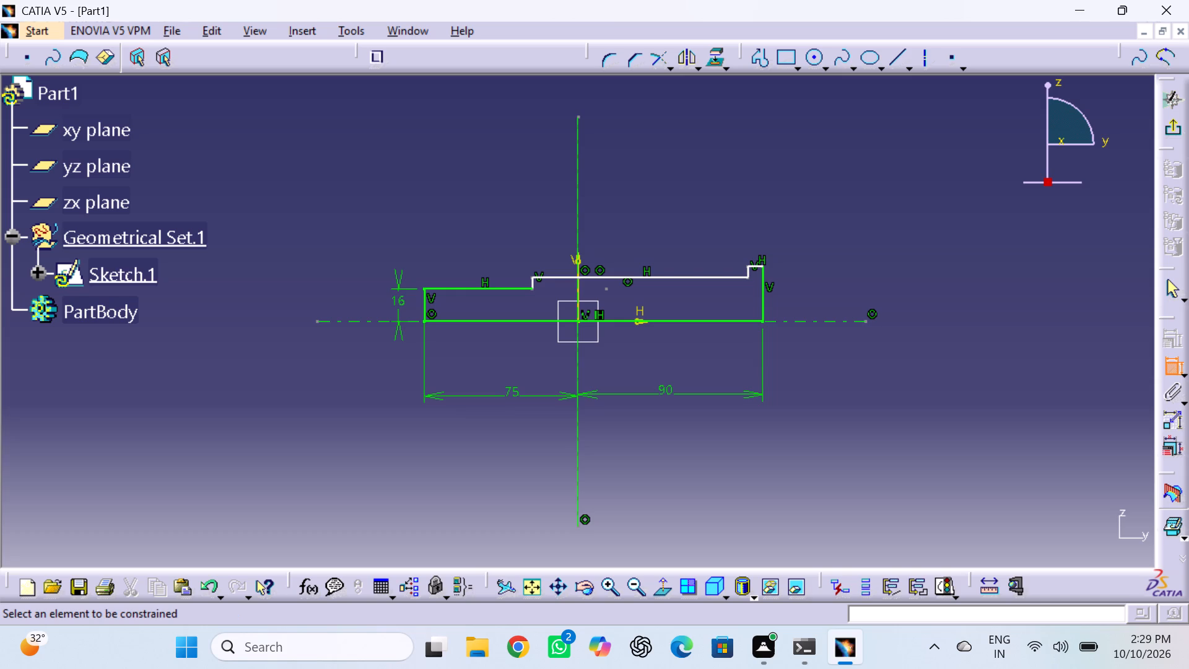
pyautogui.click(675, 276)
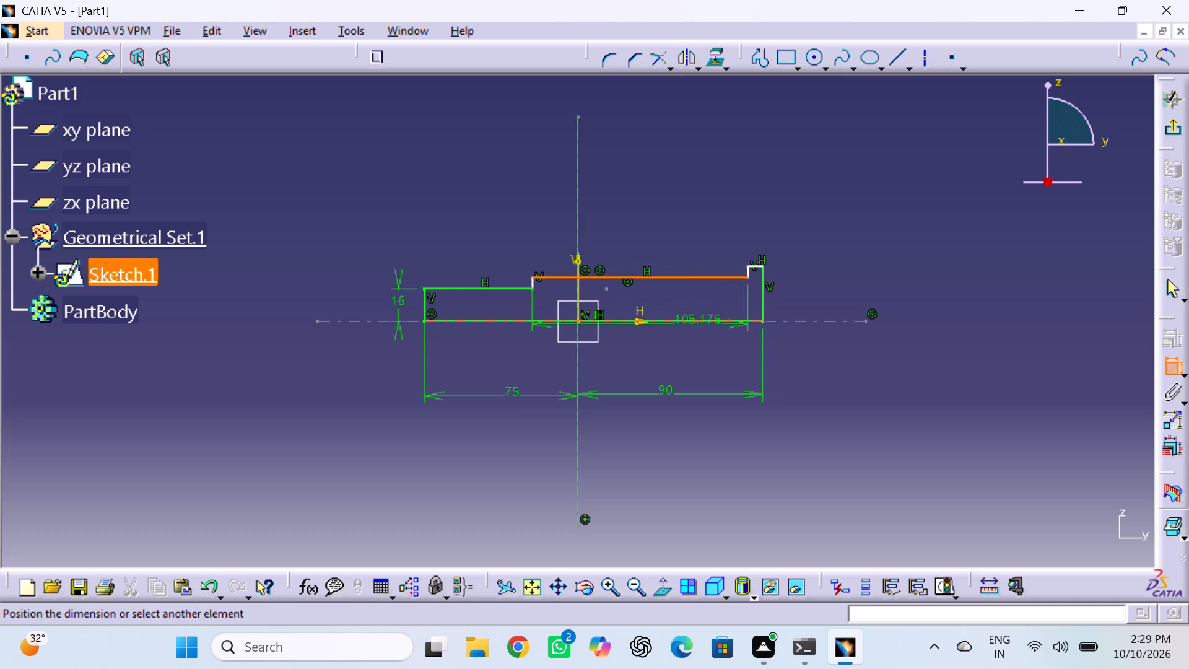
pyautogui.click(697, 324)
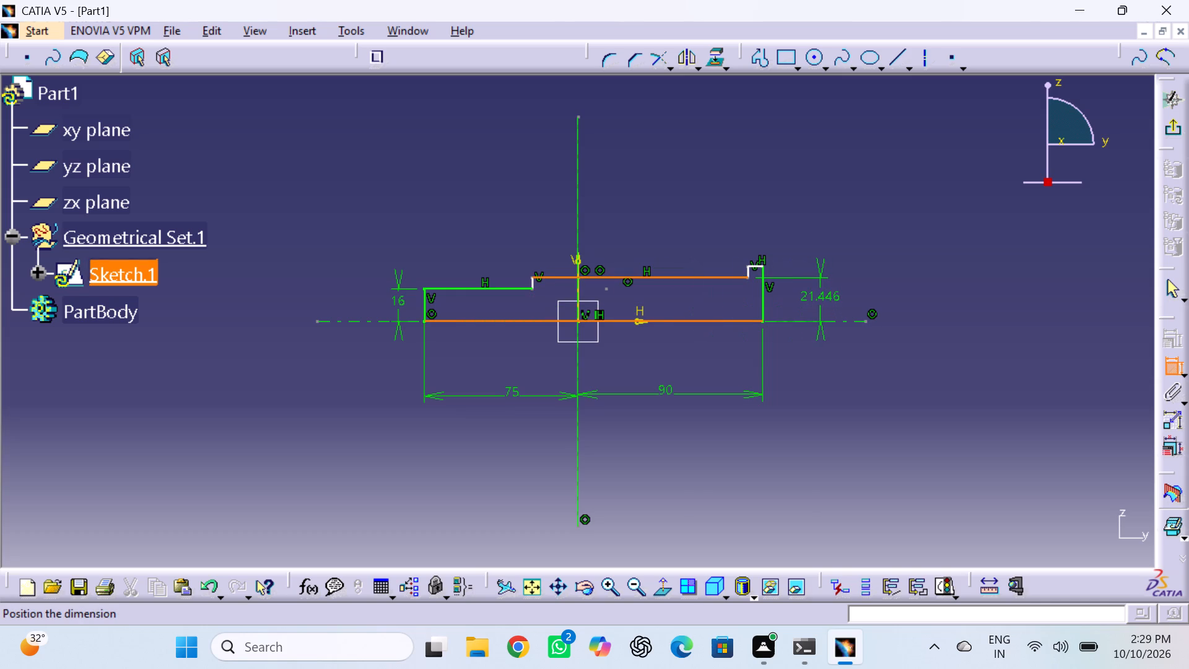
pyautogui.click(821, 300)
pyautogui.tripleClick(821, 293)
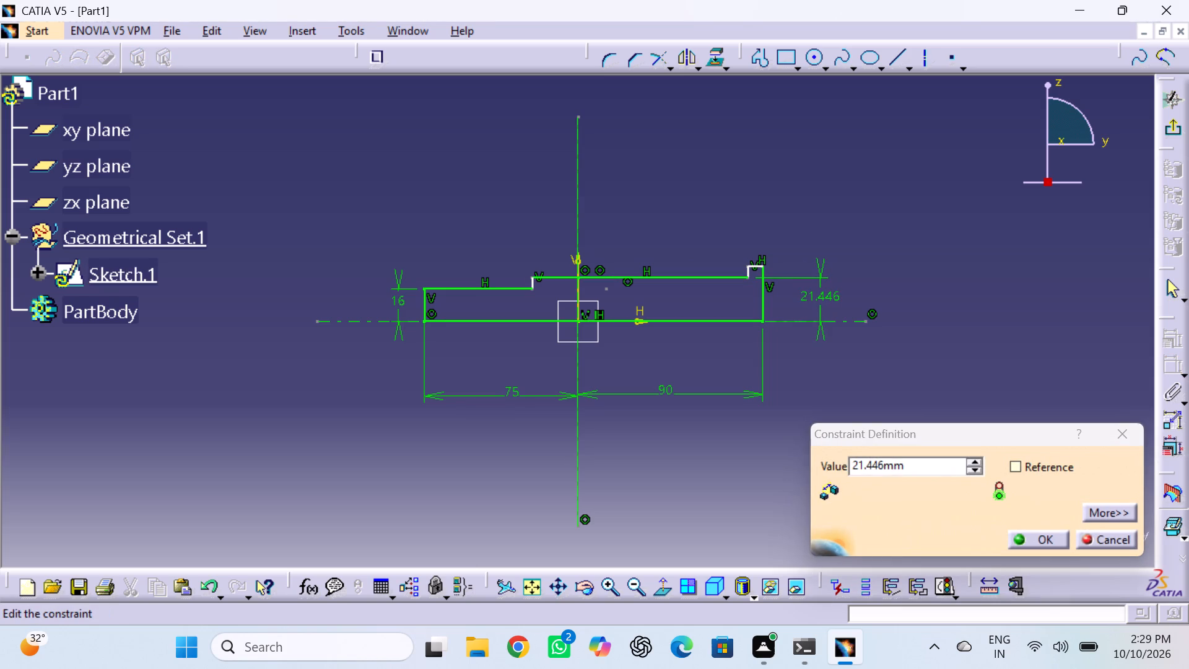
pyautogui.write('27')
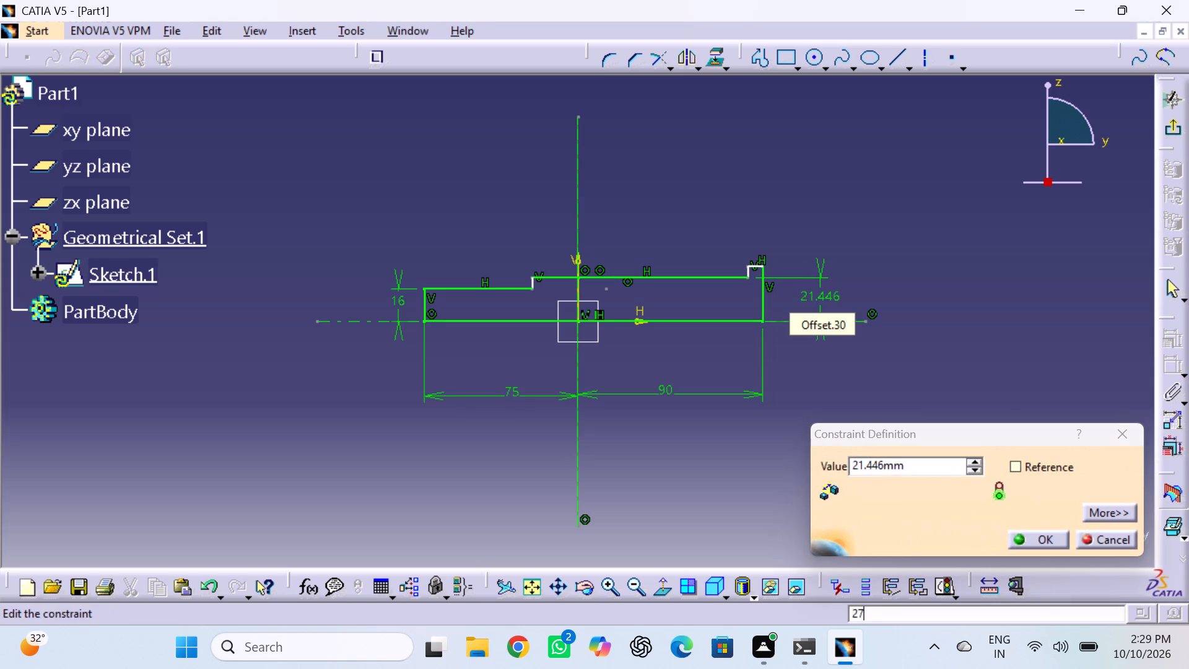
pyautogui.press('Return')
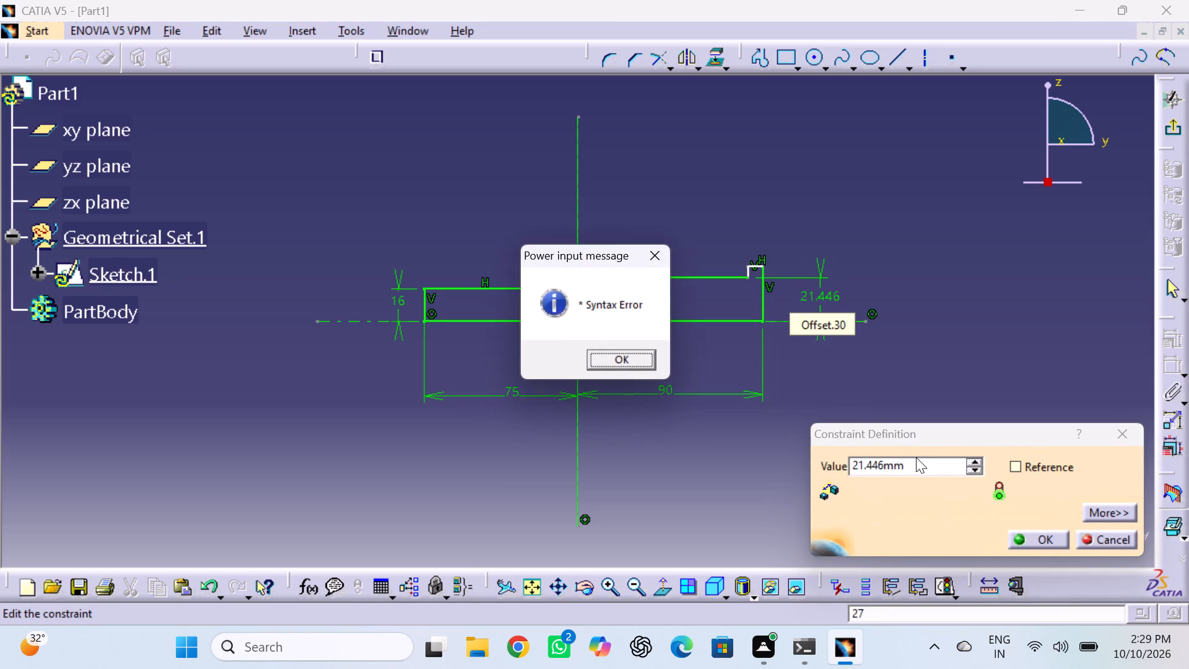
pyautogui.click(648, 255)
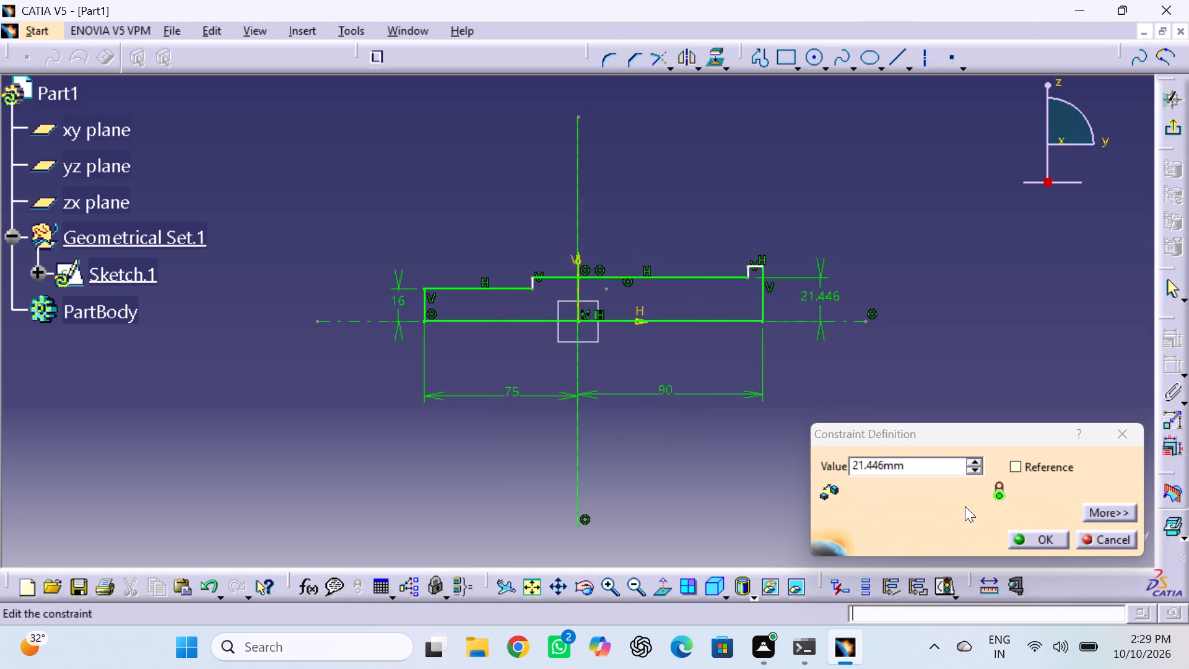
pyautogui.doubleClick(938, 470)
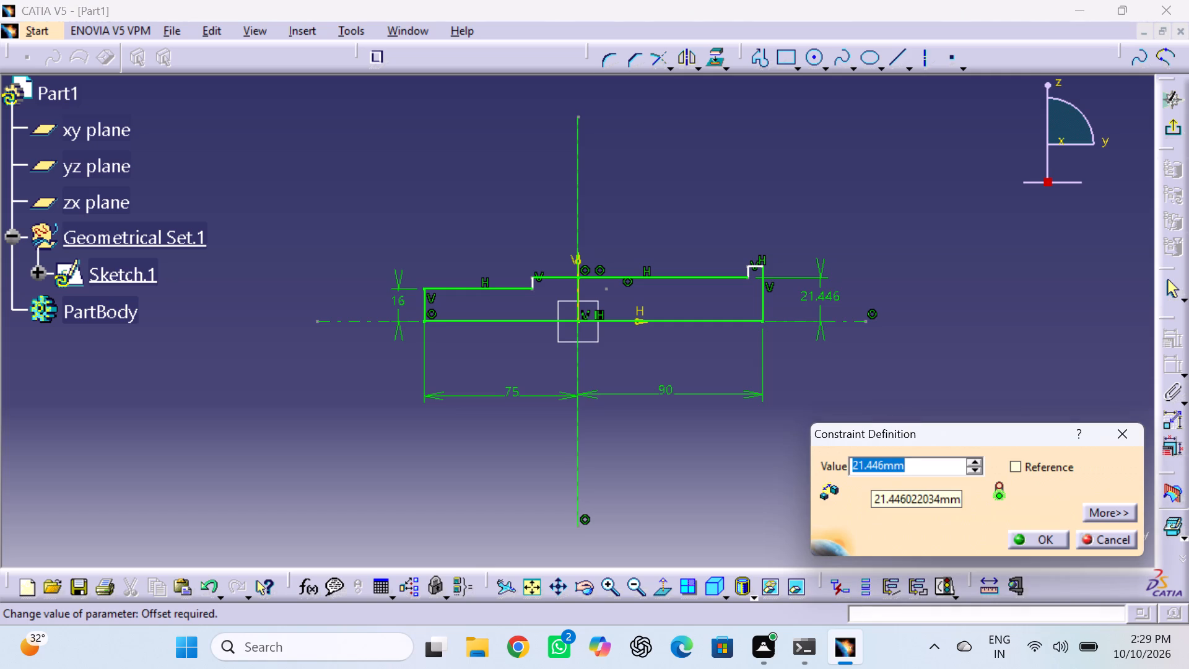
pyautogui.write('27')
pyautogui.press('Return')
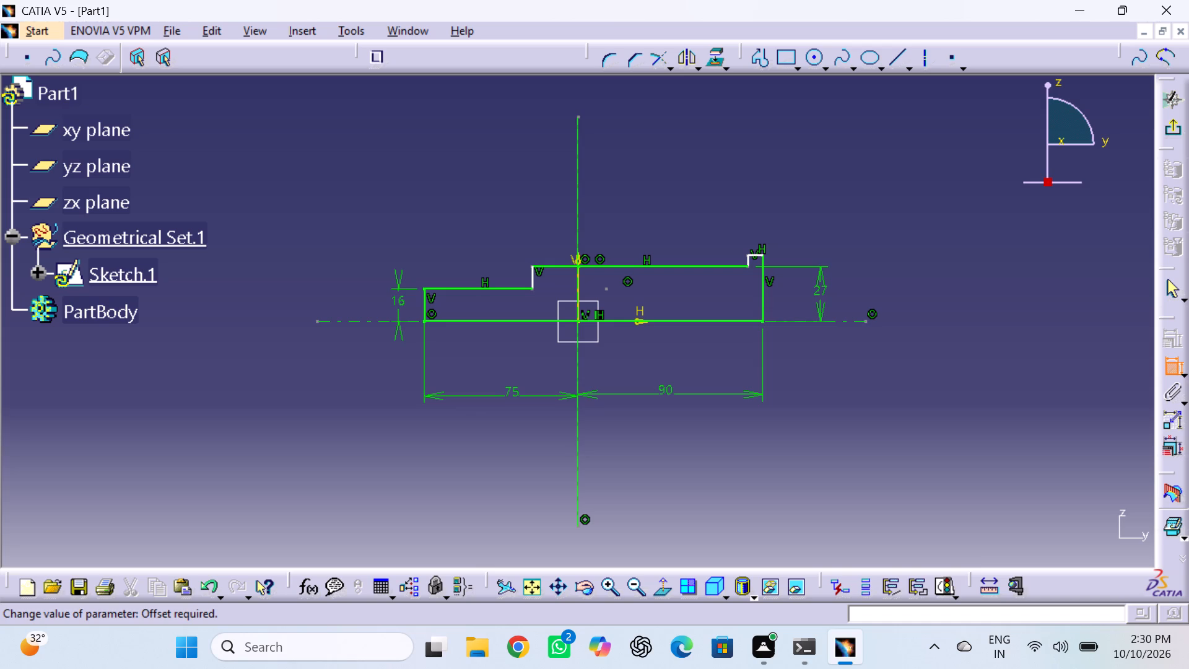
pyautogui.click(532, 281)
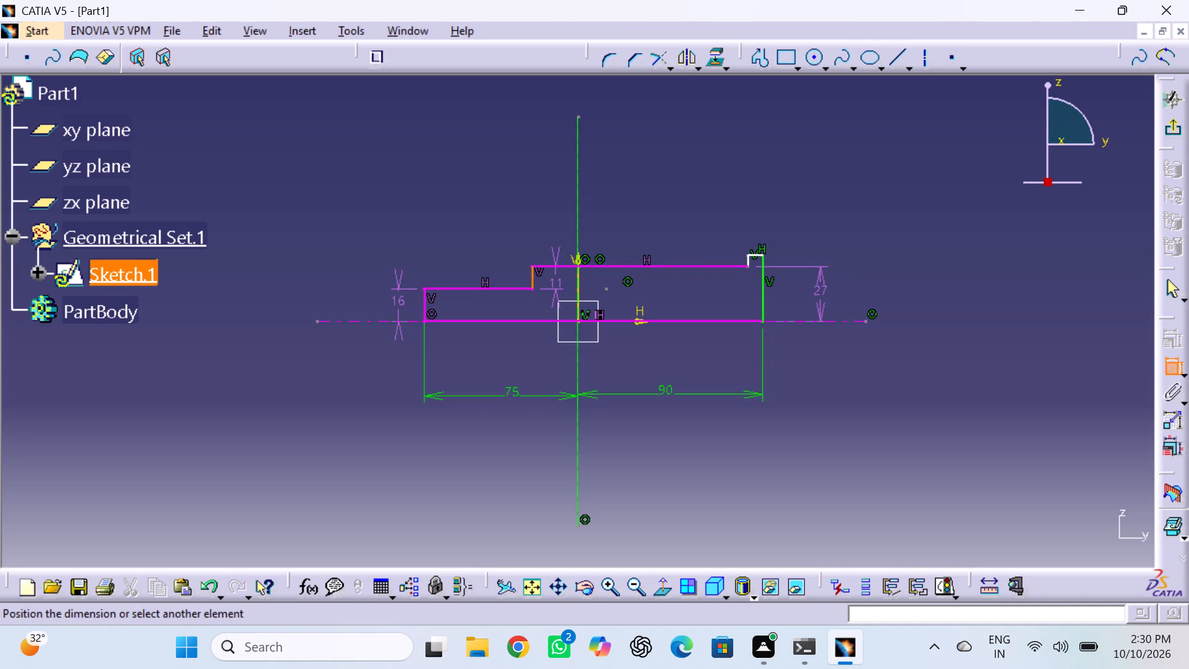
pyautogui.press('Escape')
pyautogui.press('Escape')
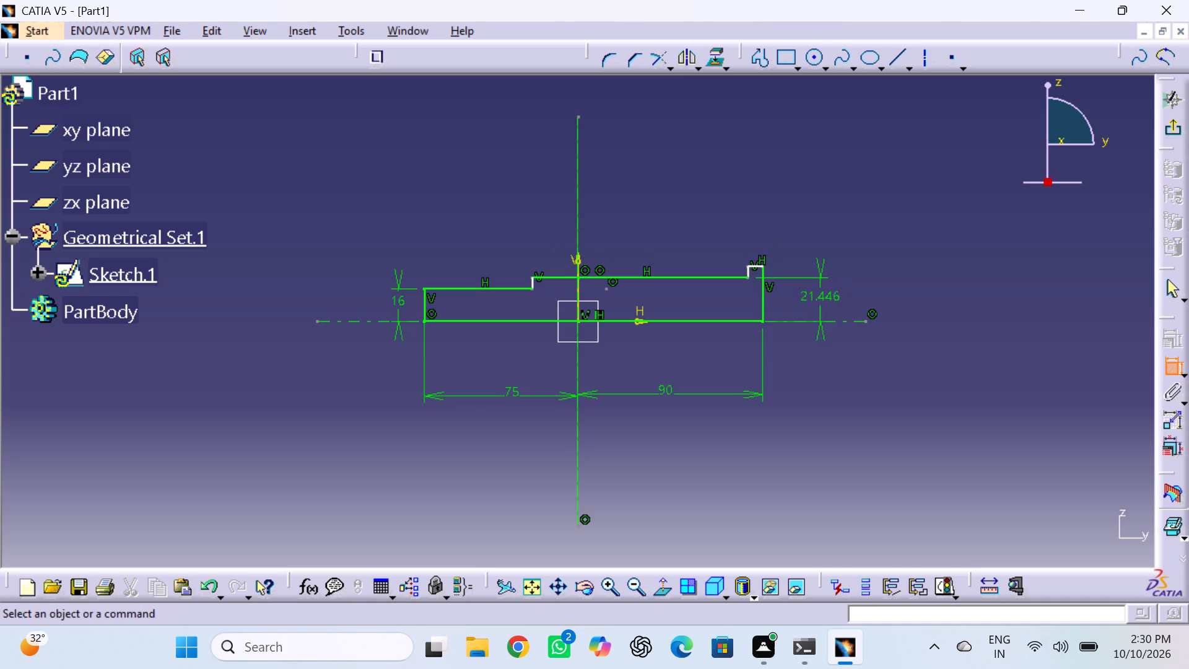
# Delete the profile's upper step lines: both short vertical risers, the middle horizontal edge and the short horizontal edge of the highest step.
pyautogui.click(532, 282)
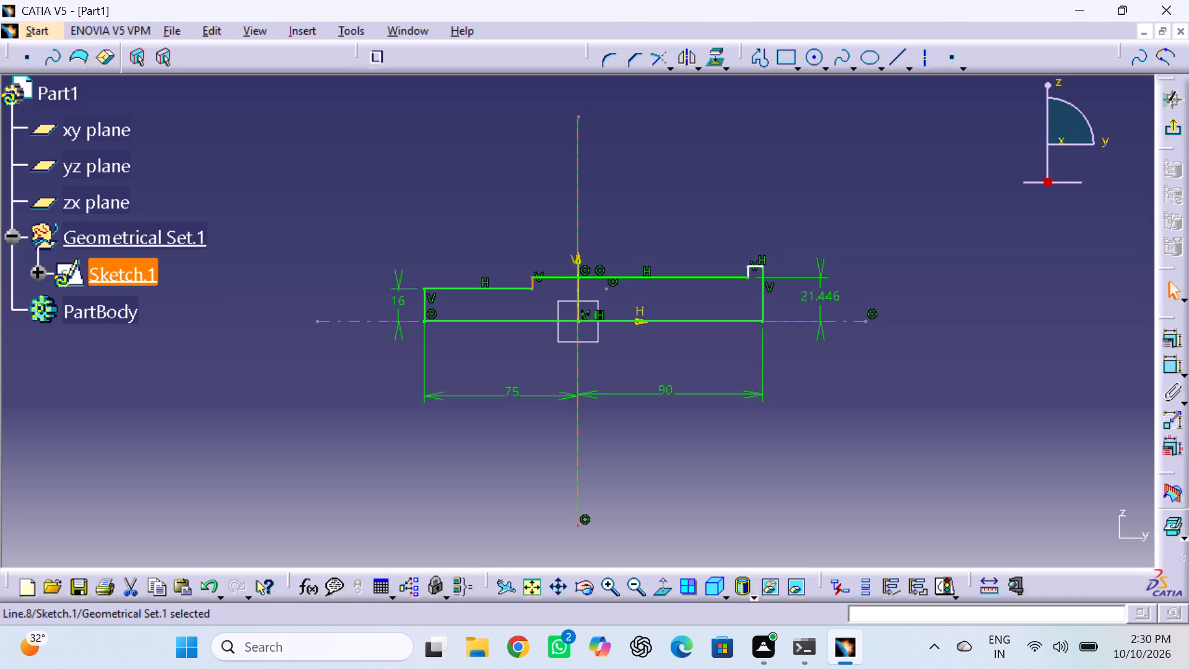
pyautogui.press('Delete')
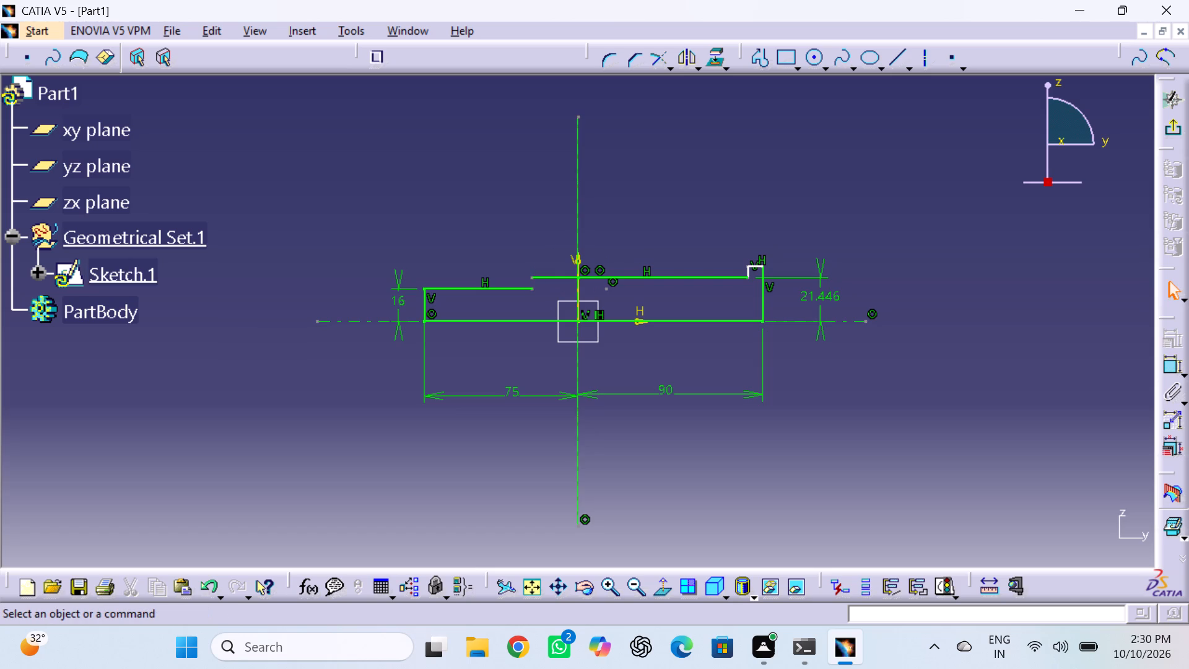
pyautogui.click(638, 273)
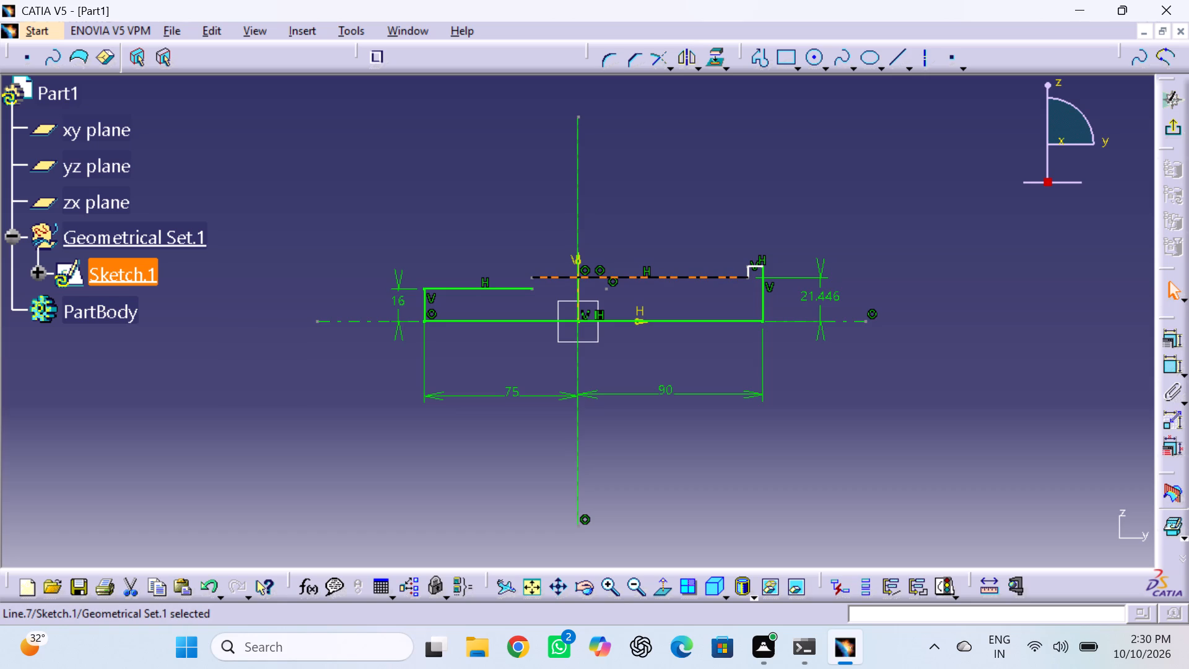
pyautogui.press('Delete')
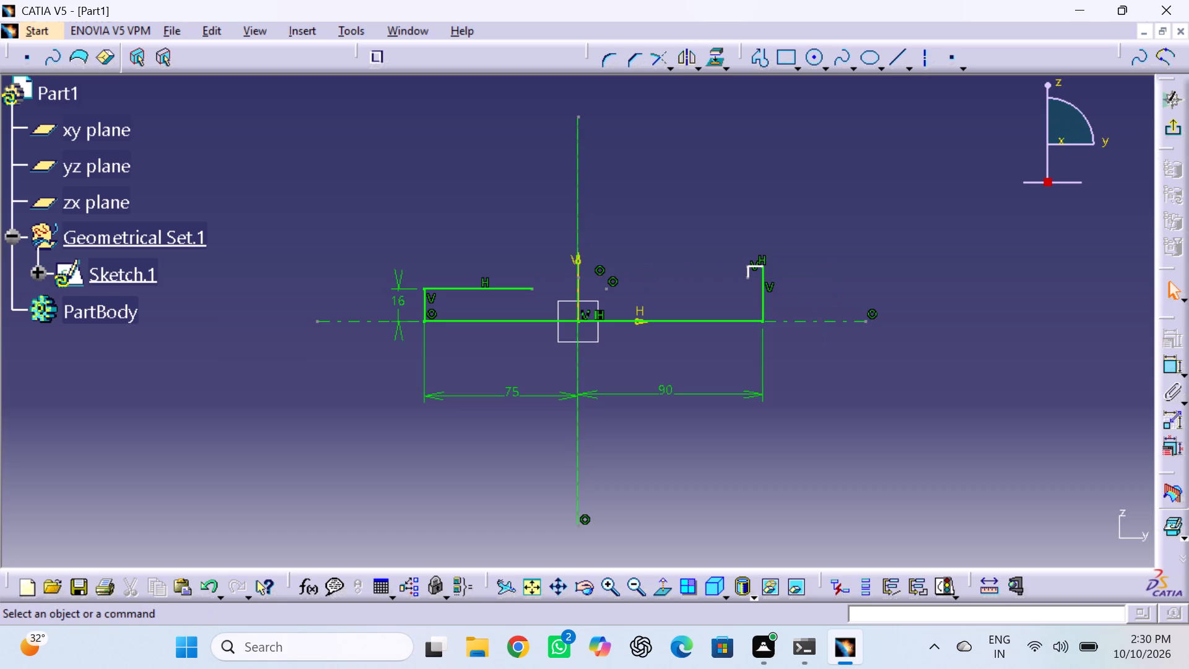
pyautogui.click(750, 271)
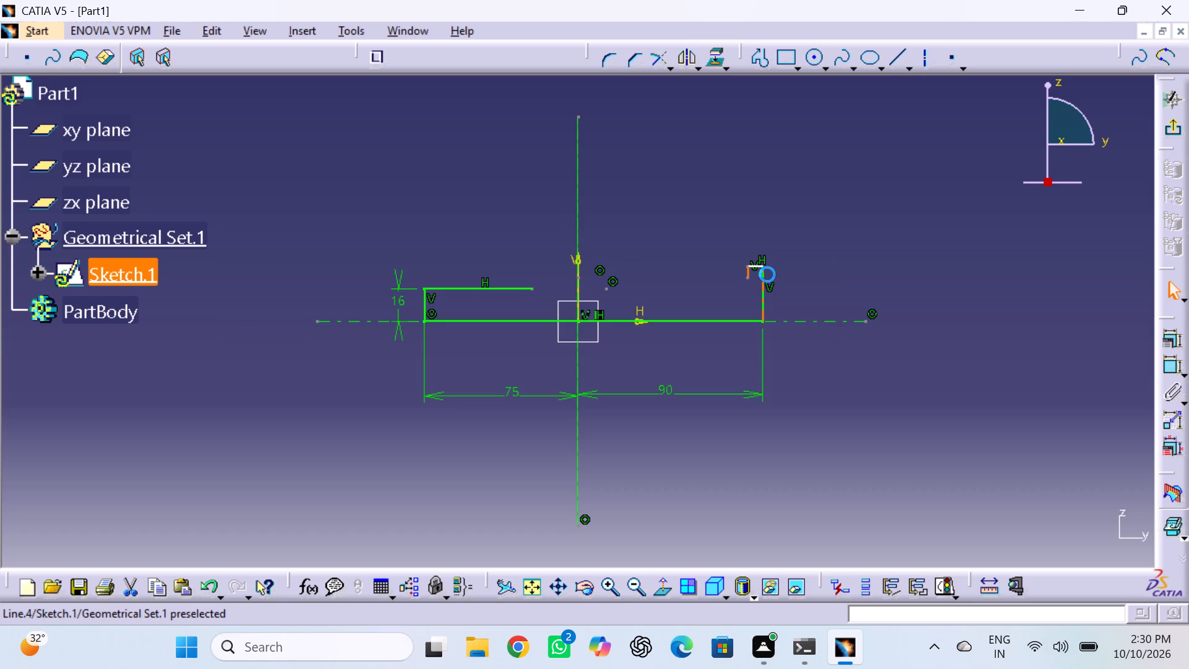
pyautogui.press('Delete')
pyautogui.click(757, 266)
pyautogui.press('Delete')
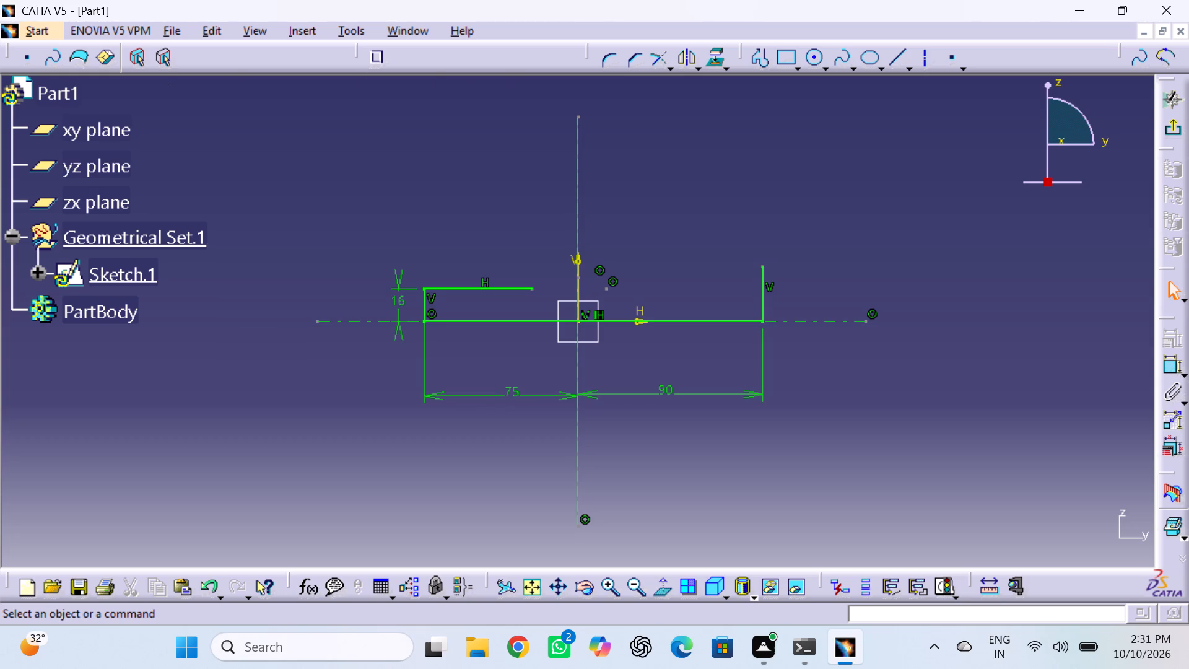
# Sketch a circle about 78 mm in diameter, centred on the vertical axis above the base line, and dimension its diameter.
pyautogui.click(814, 56)
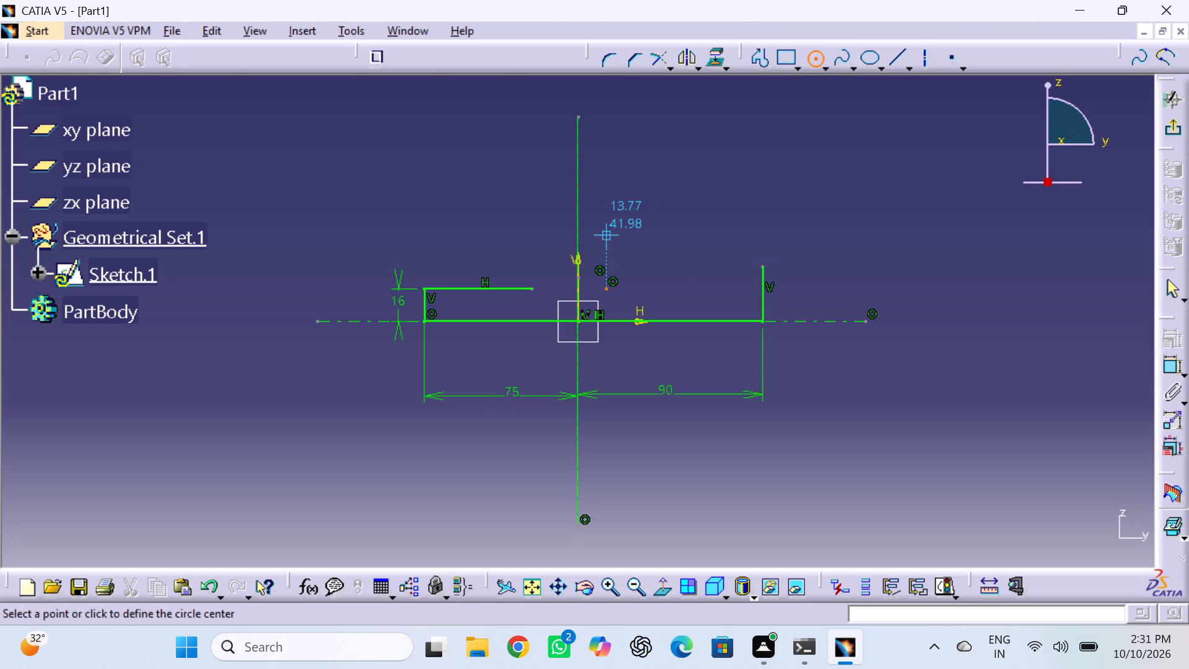
pyautogui.click(575, 232)
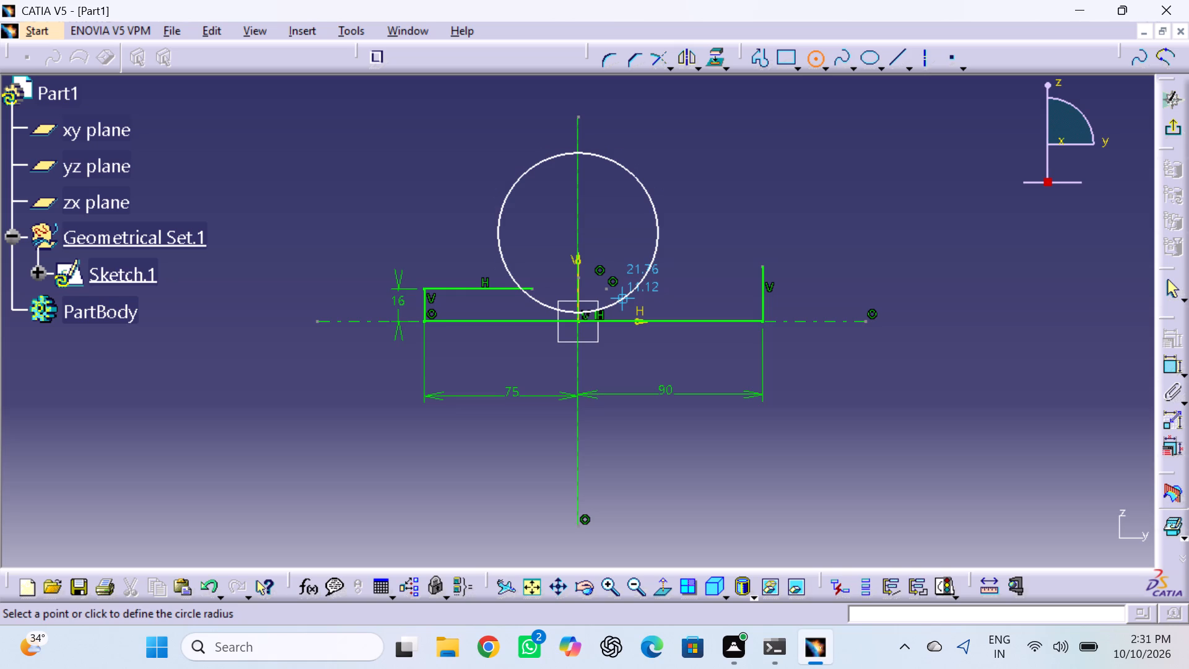
pyautogui.click(622, 298)
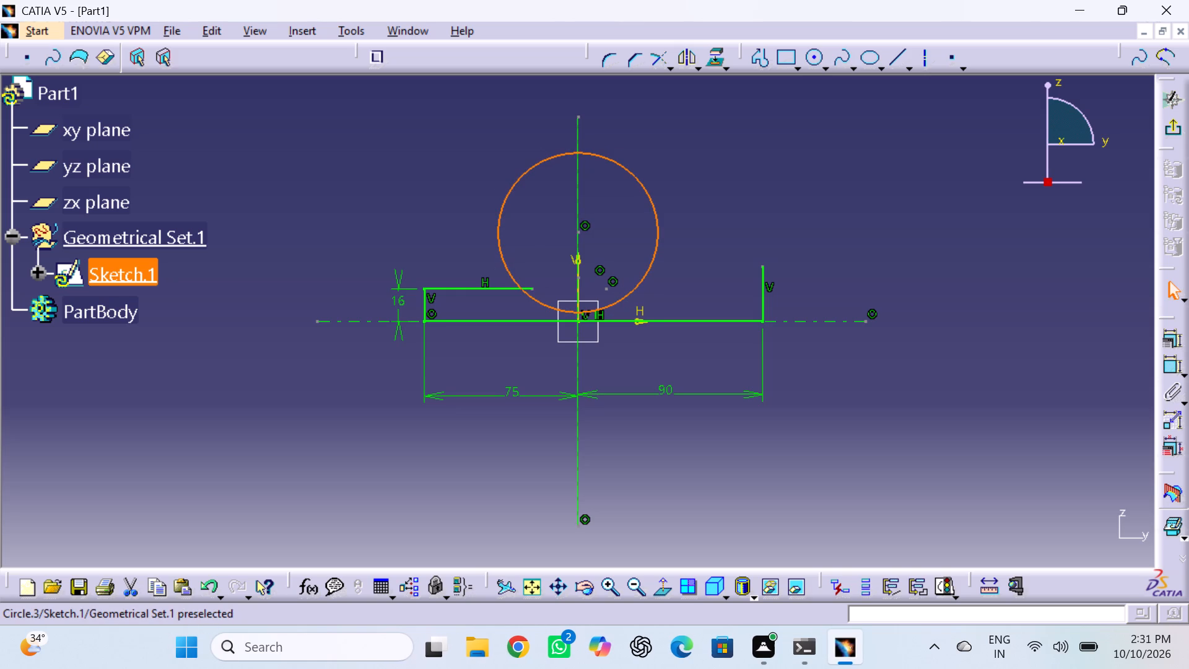
pyautogui.click(1171, 363)
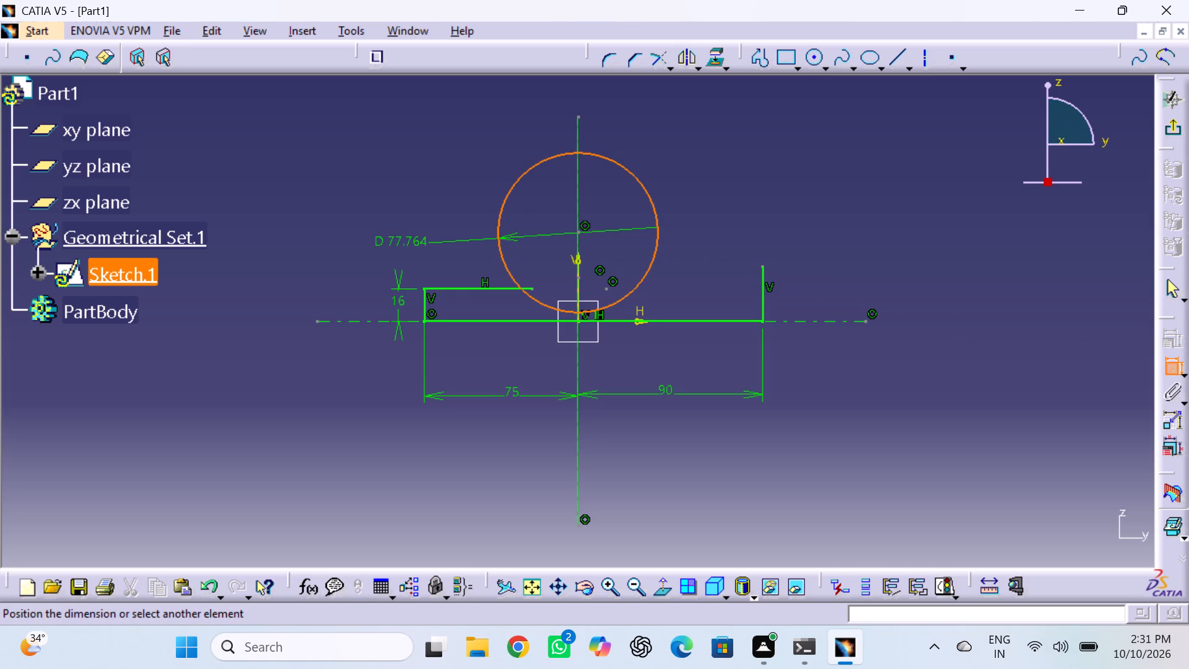
pyautogui.doubleClick(394, 243)
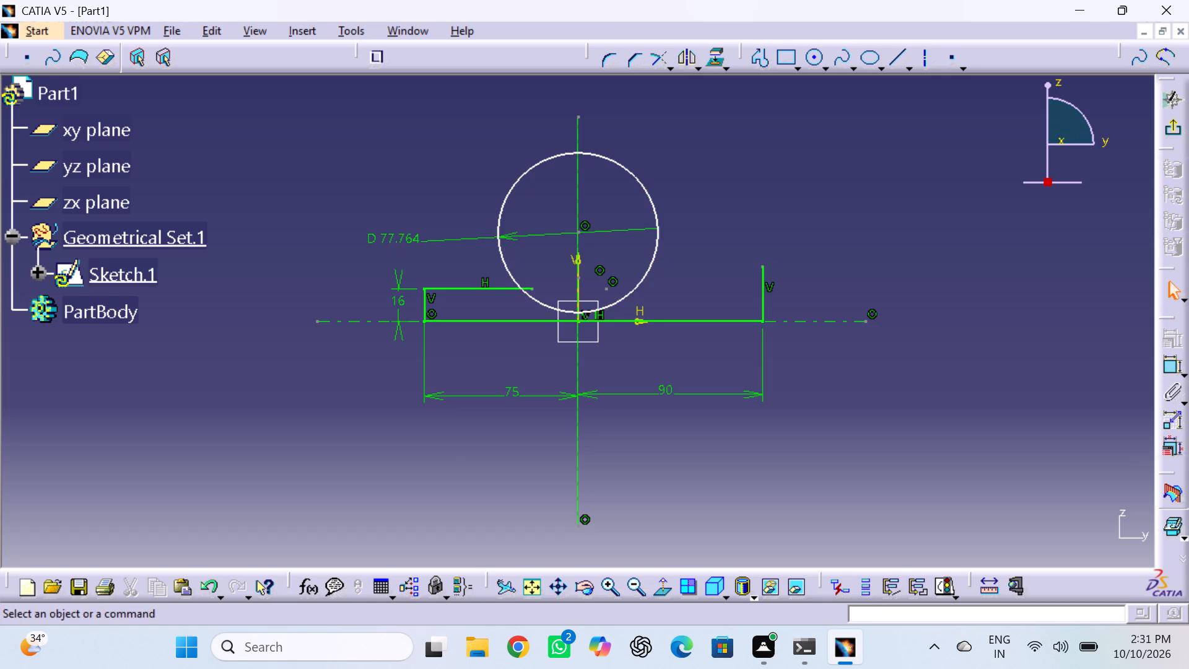
# Set the diameter of the circle above the base line to 50 mm.
pyautogui.tripleClick(392, 238)
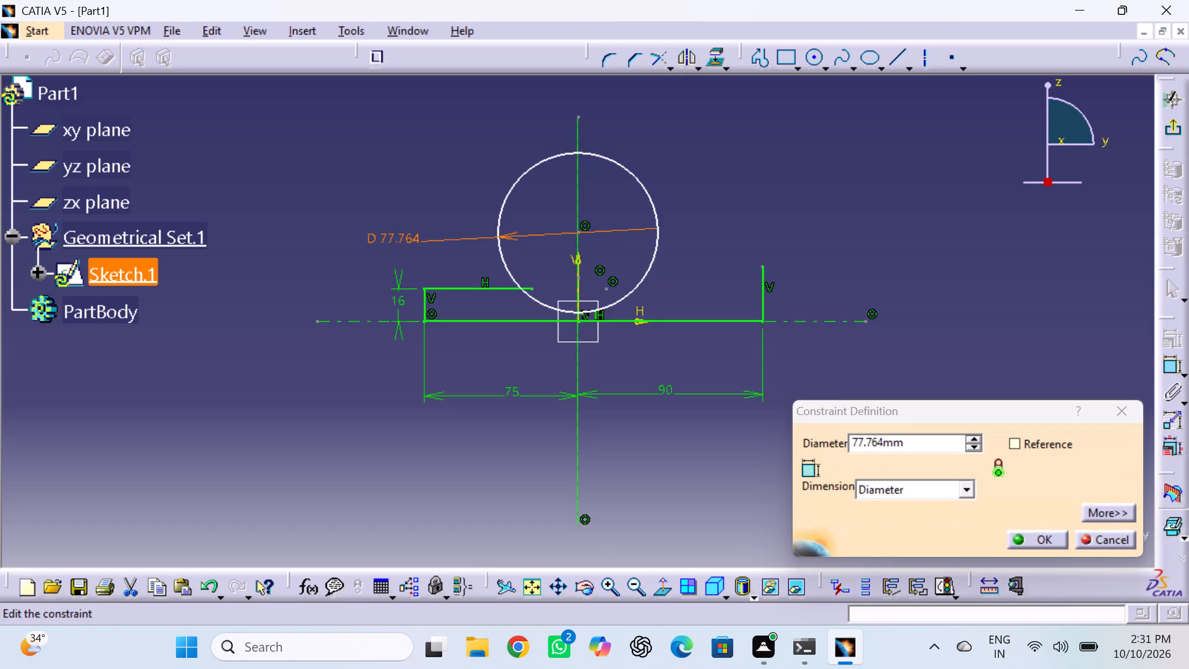
pyautogui.press('5')
pyautogui.press('0')
pyautogui.press('Return')
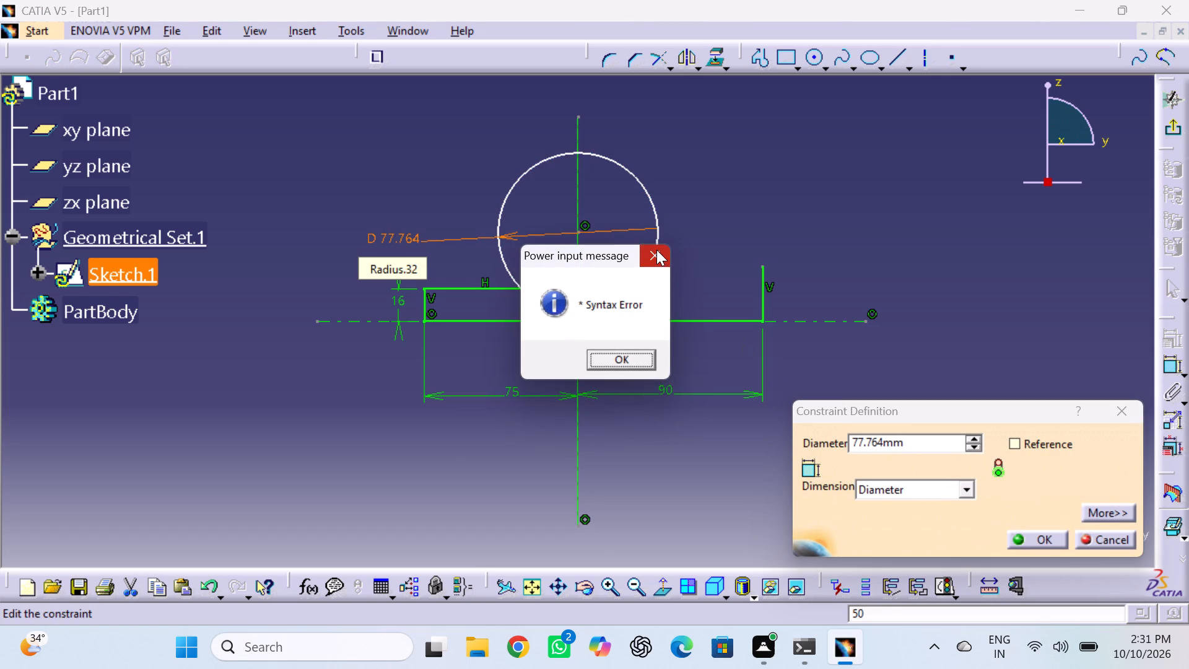
pyautogui.click(656, 250)
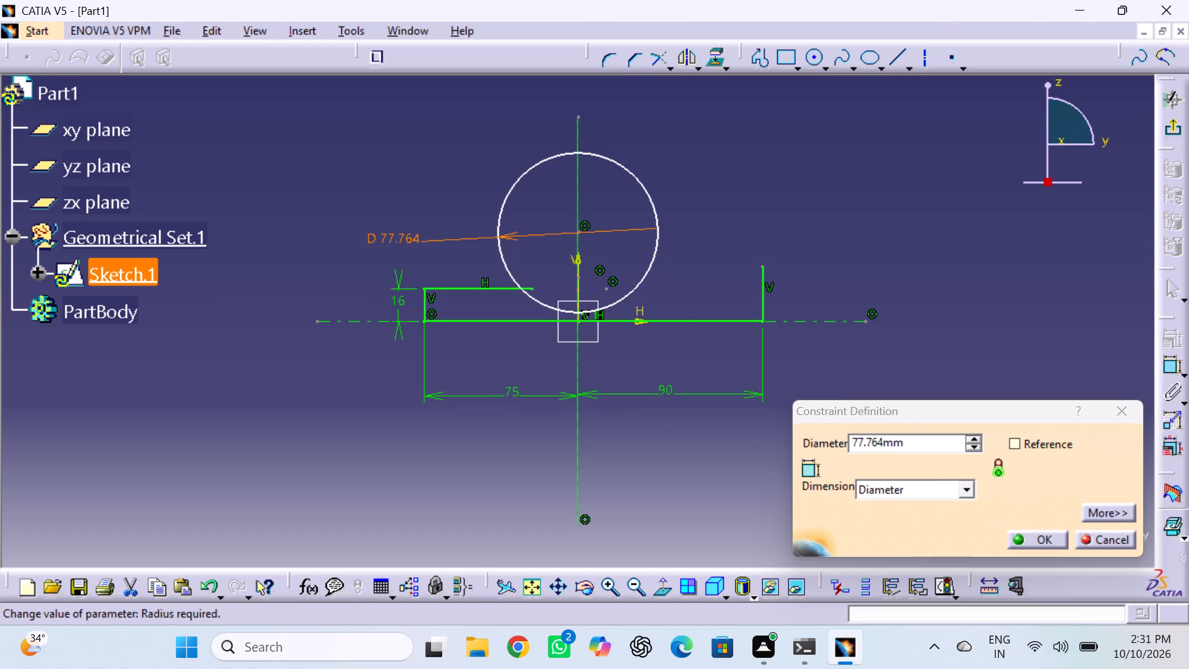
pyautogui.doubleClick(915, 439)
pyautogui.press('5')
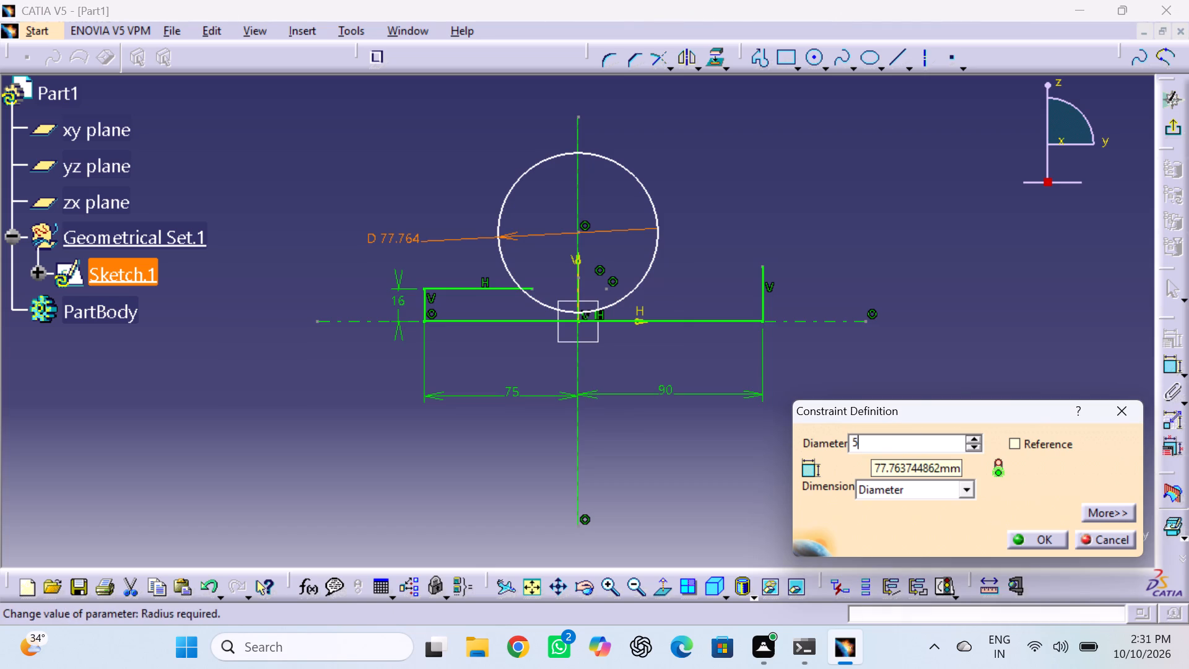
pyautogui.press('0')
pyautogui.press('Return')
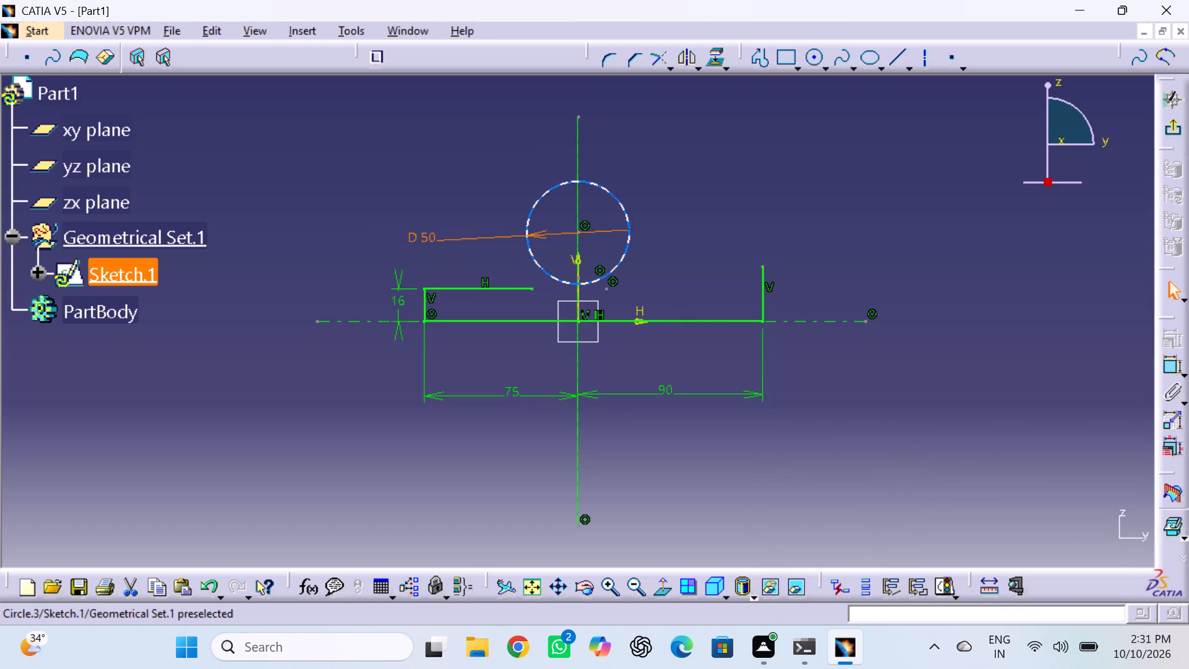
# Constrain the distance between the circle's centre and the profile's base line to 36 mm.
pyautogui.doubleClick(1168, 367)
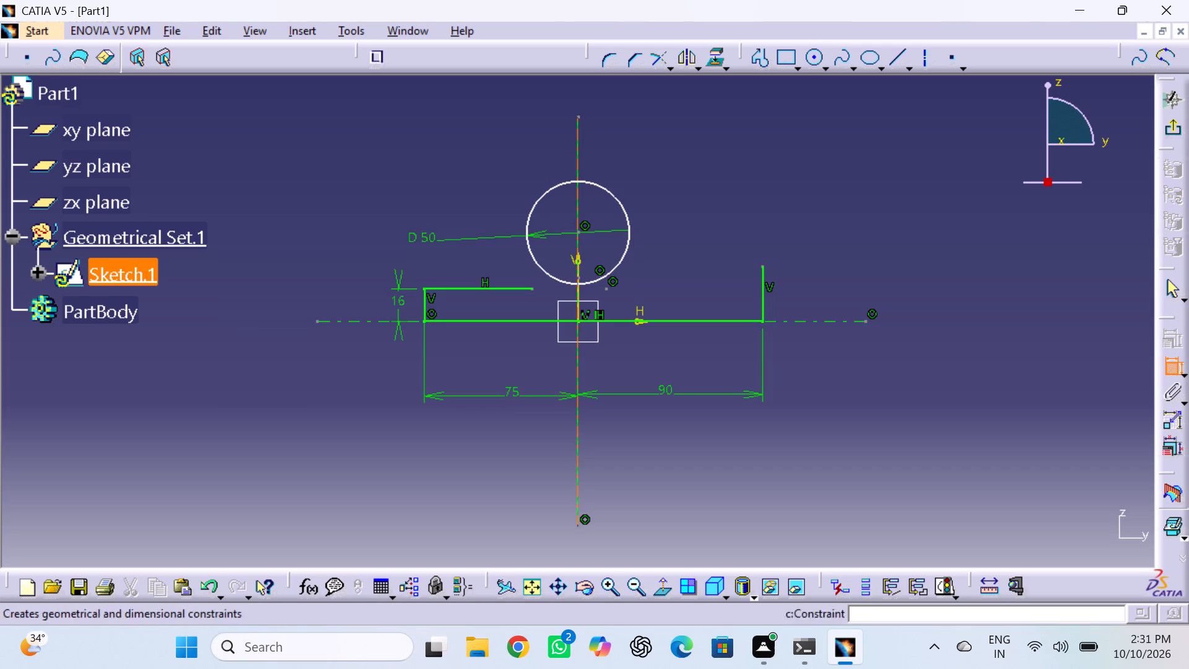
pyautogui.doubleClick(577, 232)
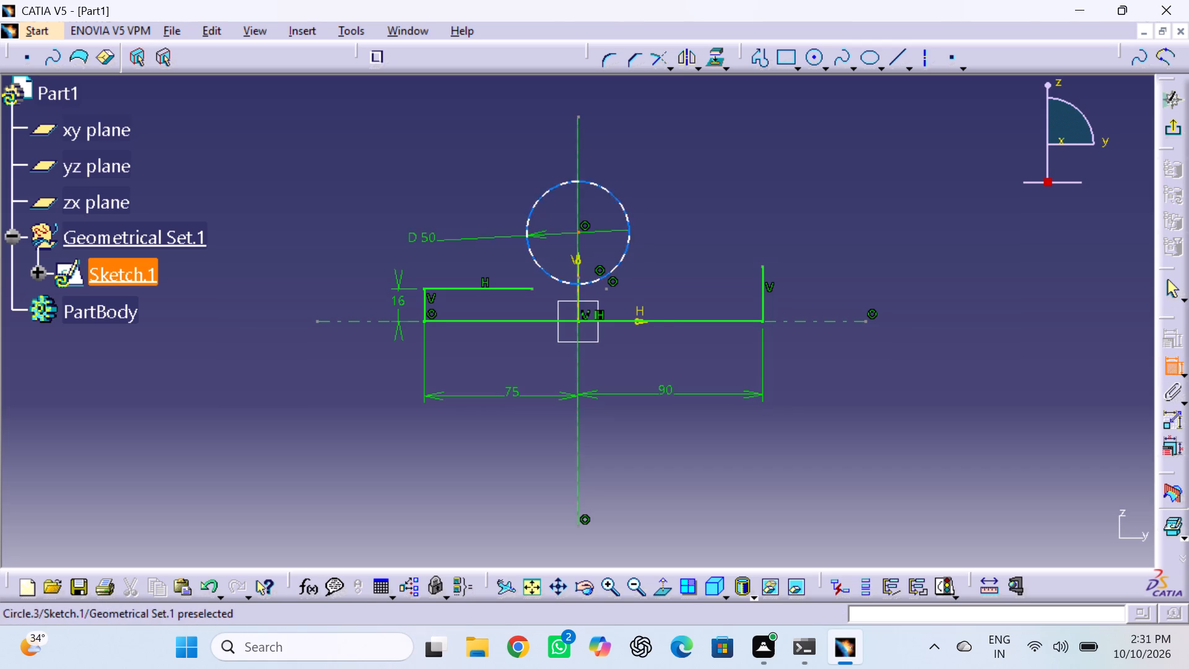
pyautogui.click(585, 317)
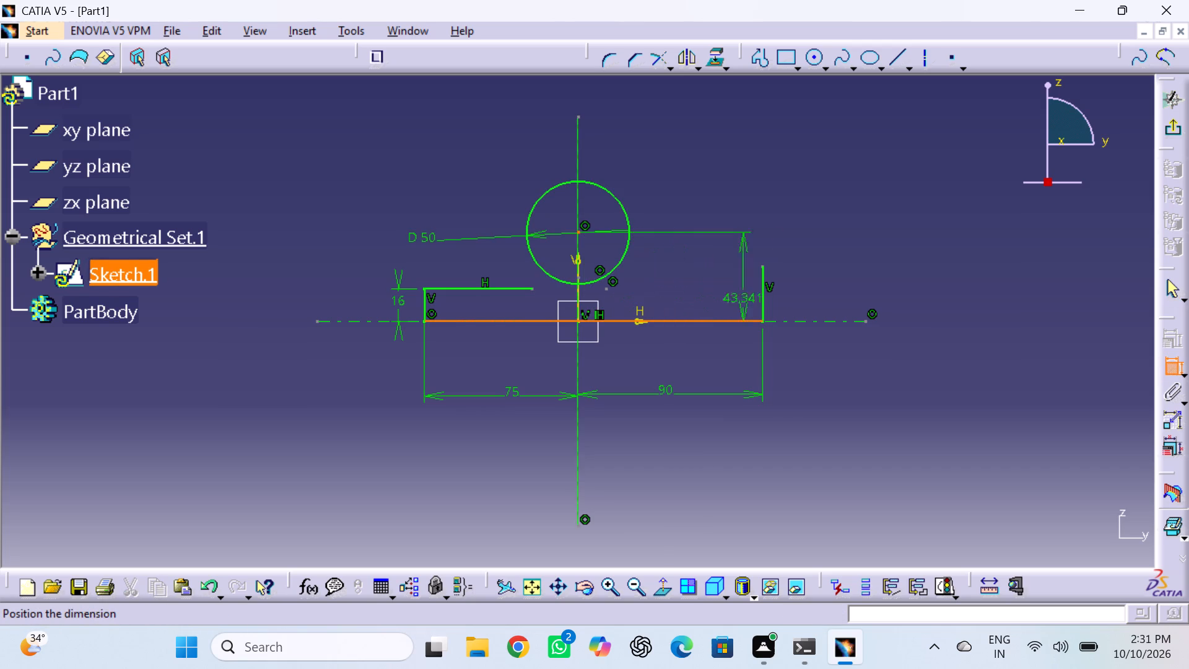
pyautogui.click(859, 287)
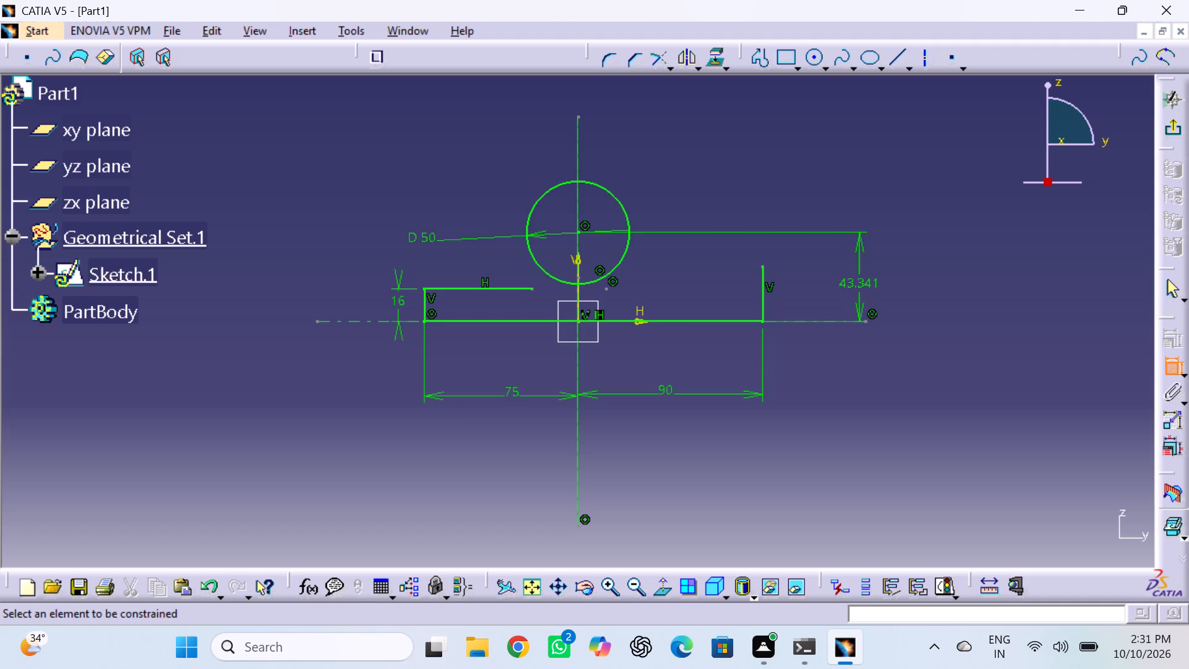
pyautogui.doubleClick(861, 282)
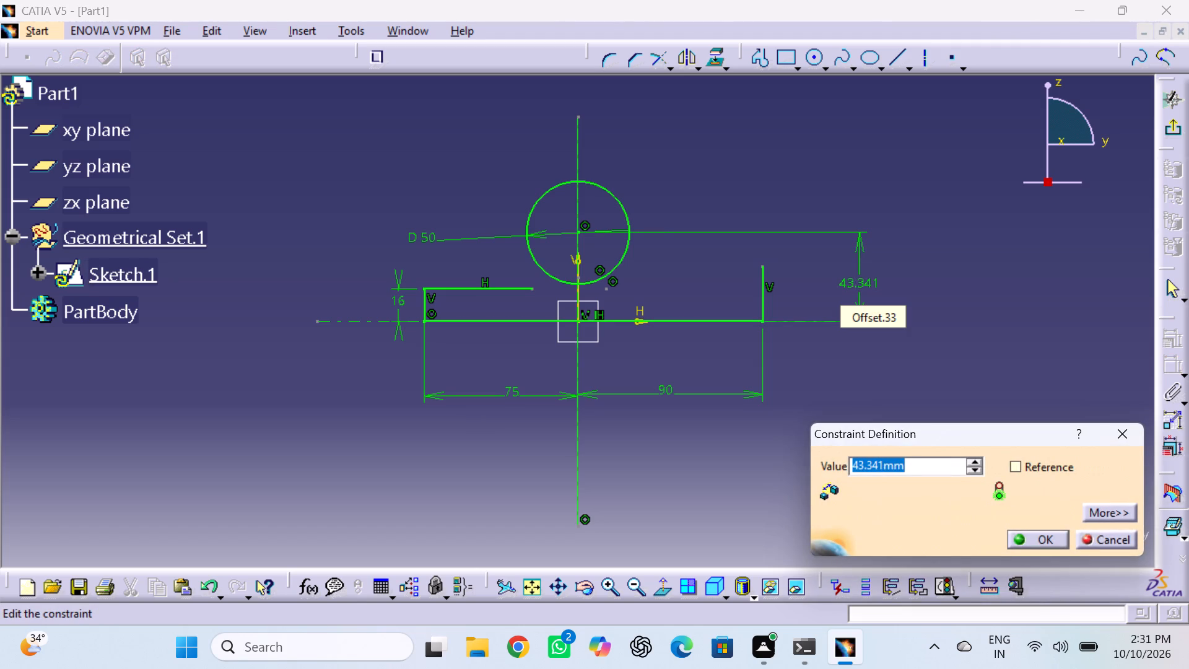
pyautogui.write('36')
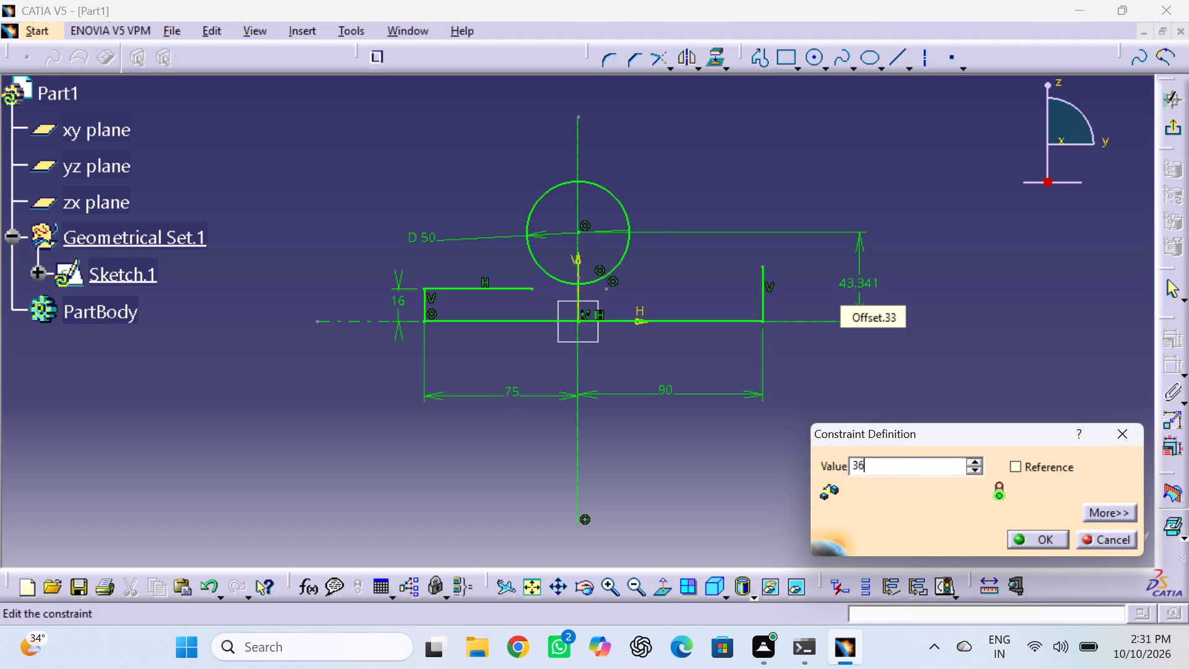
pyautogui.press('Return')
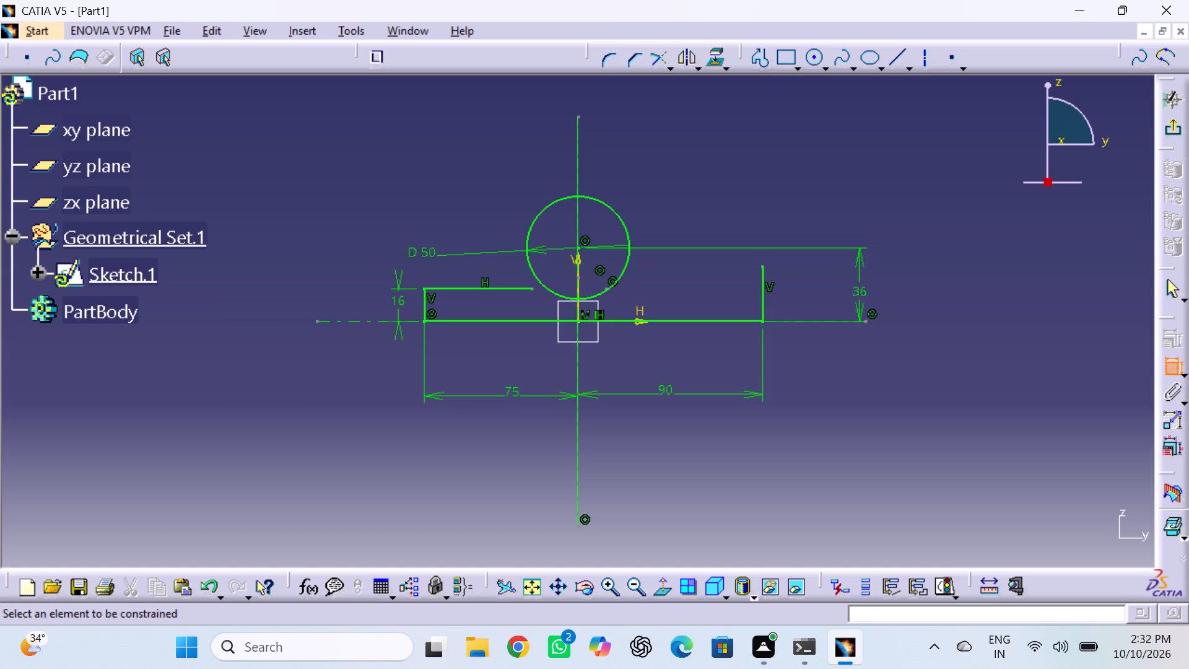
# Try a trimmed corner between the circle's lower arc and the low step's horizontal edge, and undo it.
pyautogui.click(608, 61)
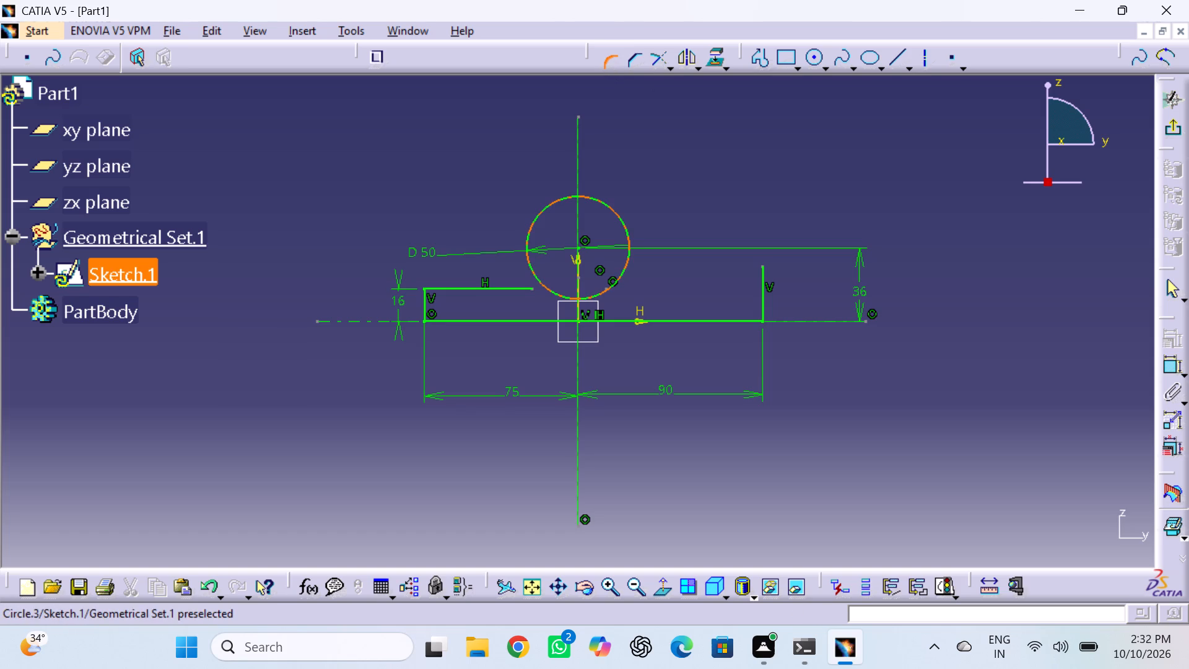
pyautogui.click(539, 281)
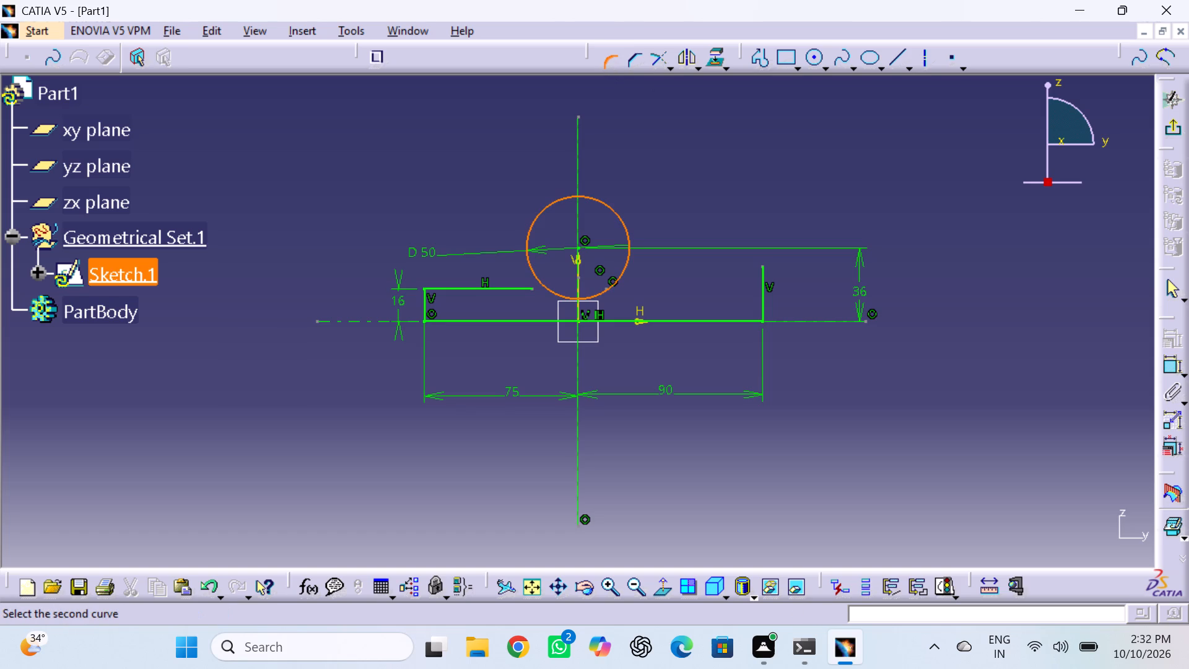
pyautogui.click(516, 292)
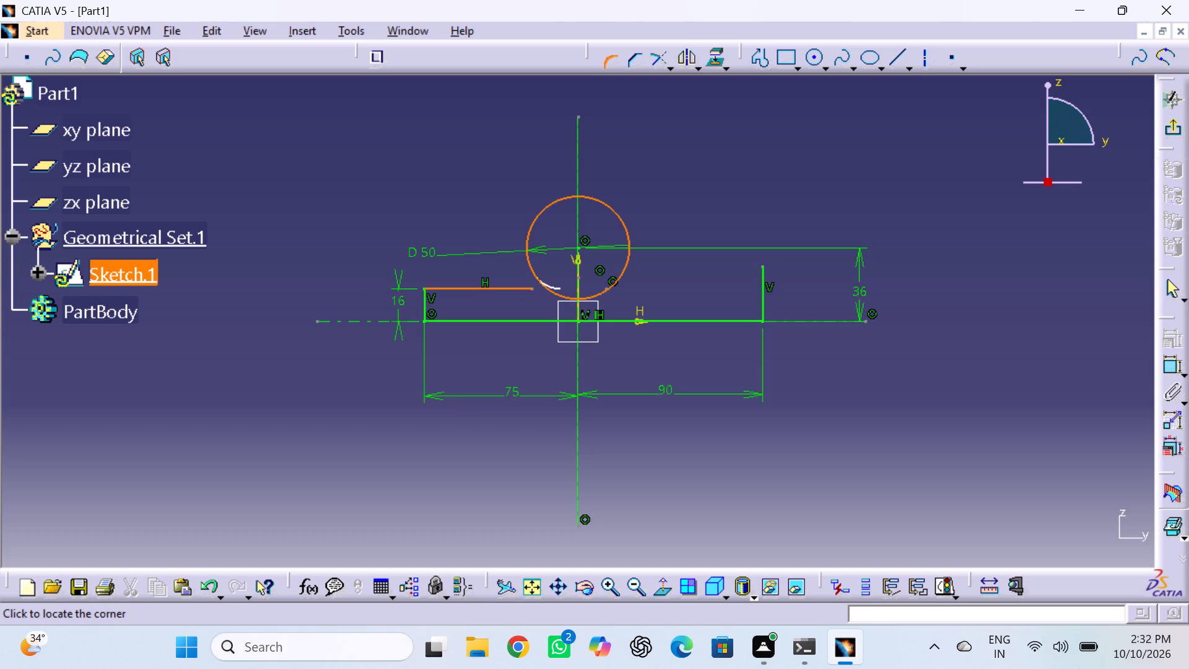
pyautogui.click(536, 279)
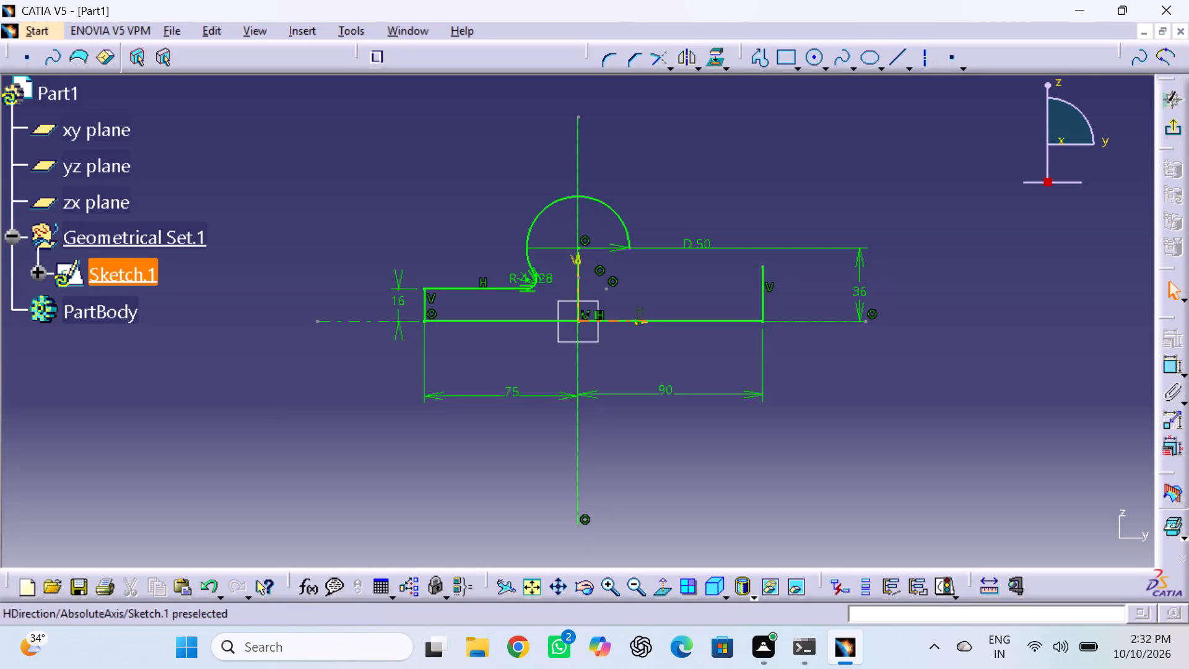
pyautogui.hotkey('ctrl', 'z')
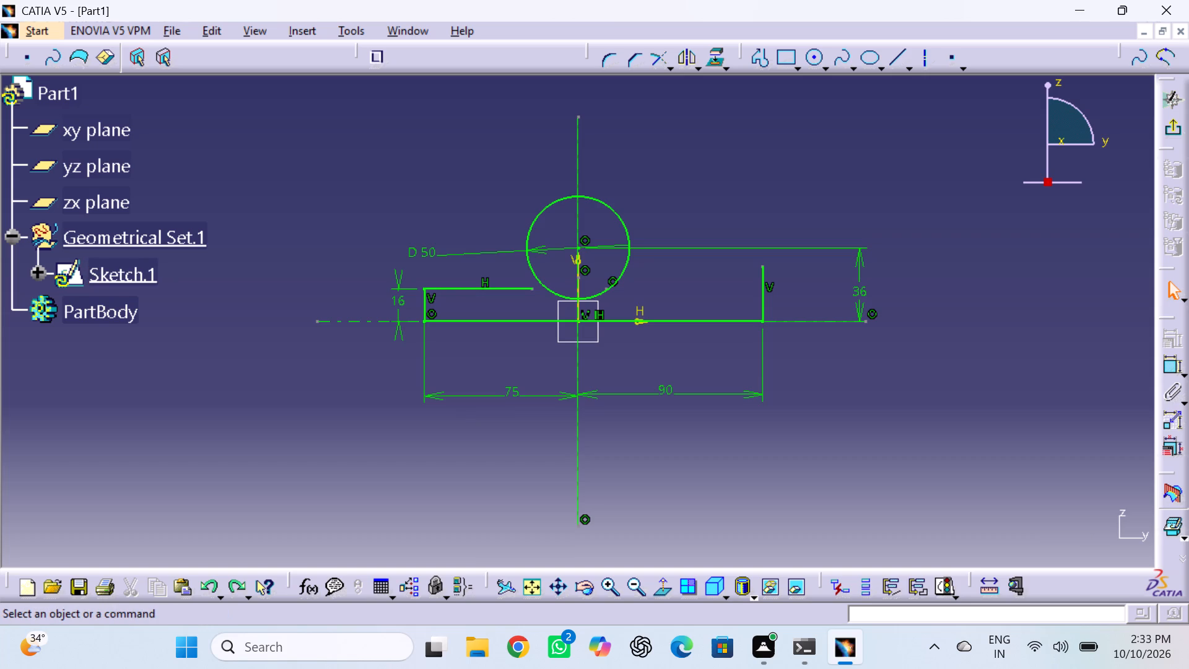
# Dimension the length of the low step's horizontal edge and set it to 50 mm.
pyautogui.click(1165, 365)
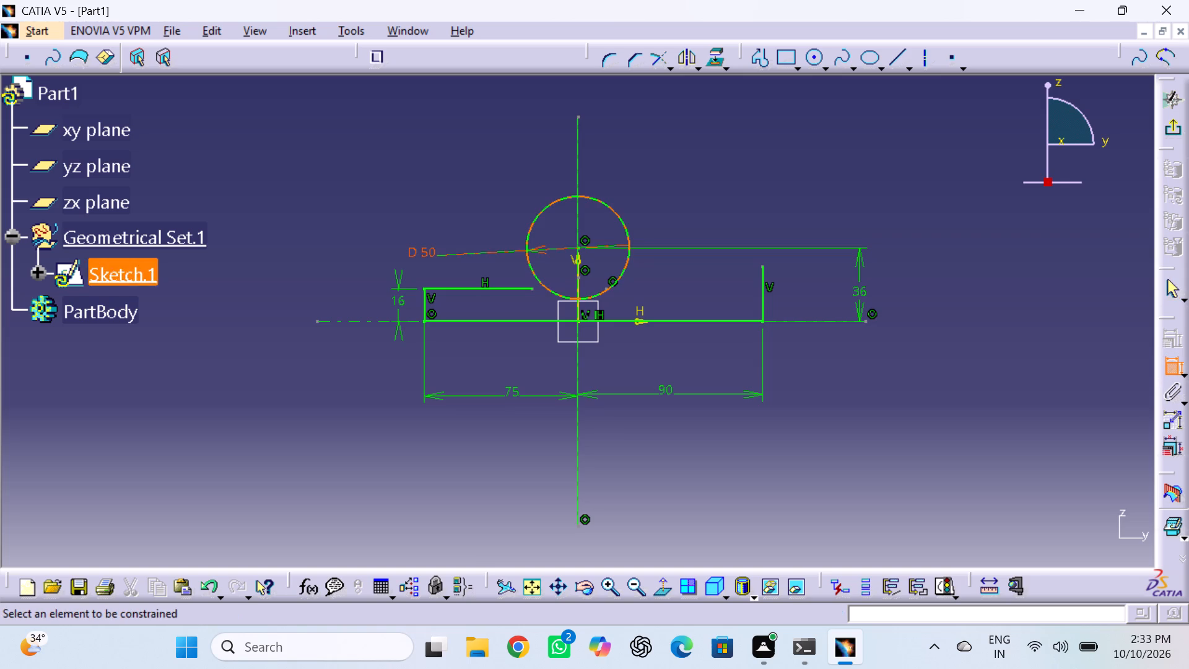
pyautogui.click(505, 286)
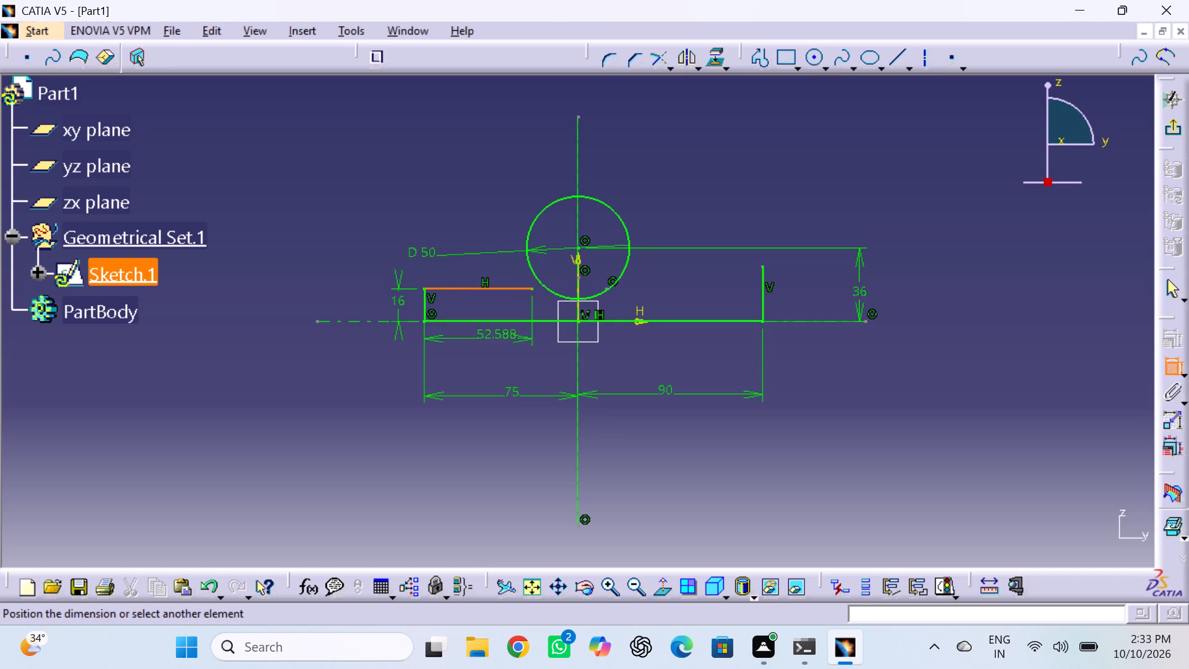
pyautogui.click(492, 357)
pyautogui.doubleClick(489, 357)
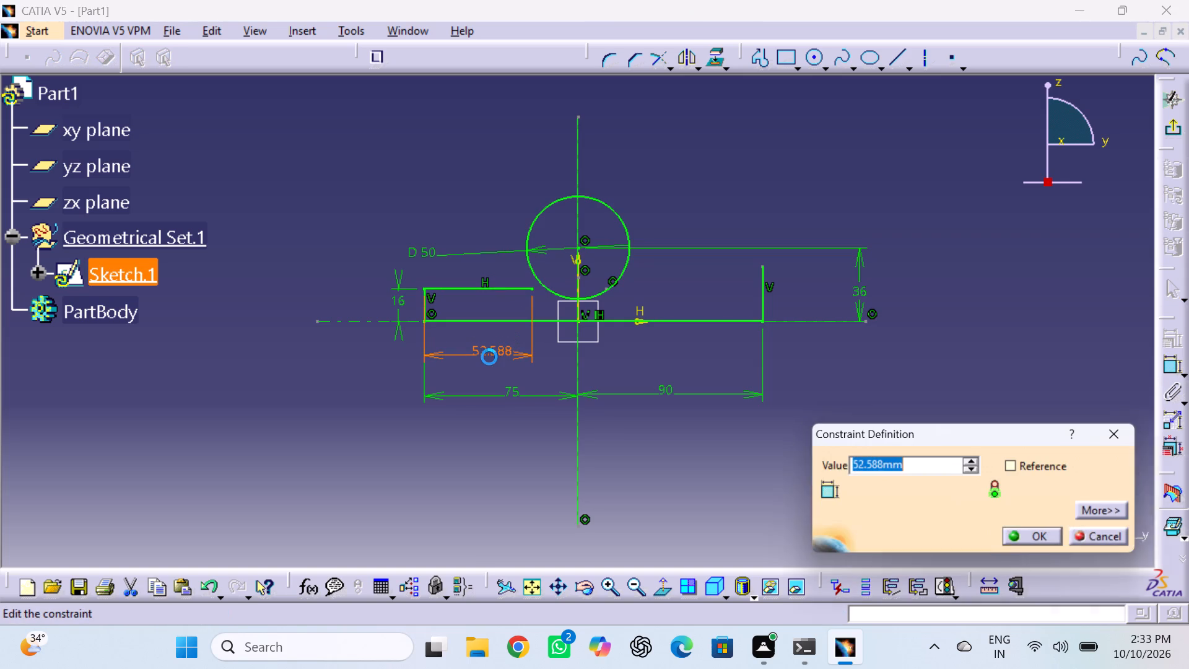
pyautogui.write('50')
pyautogui.press('Return')
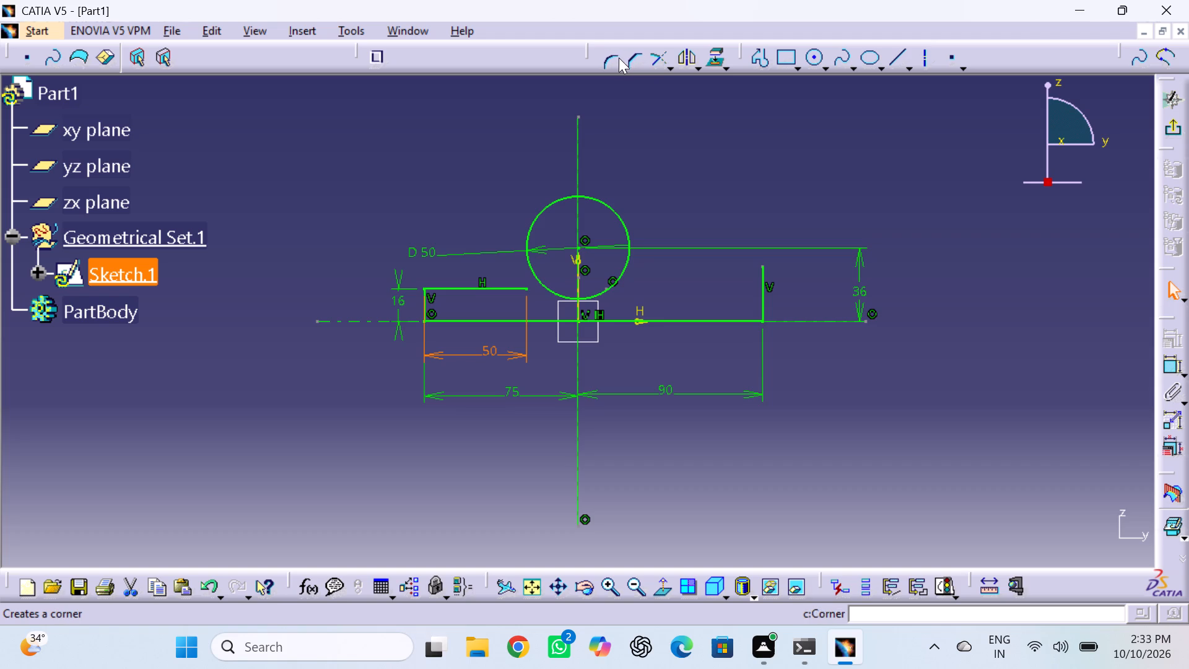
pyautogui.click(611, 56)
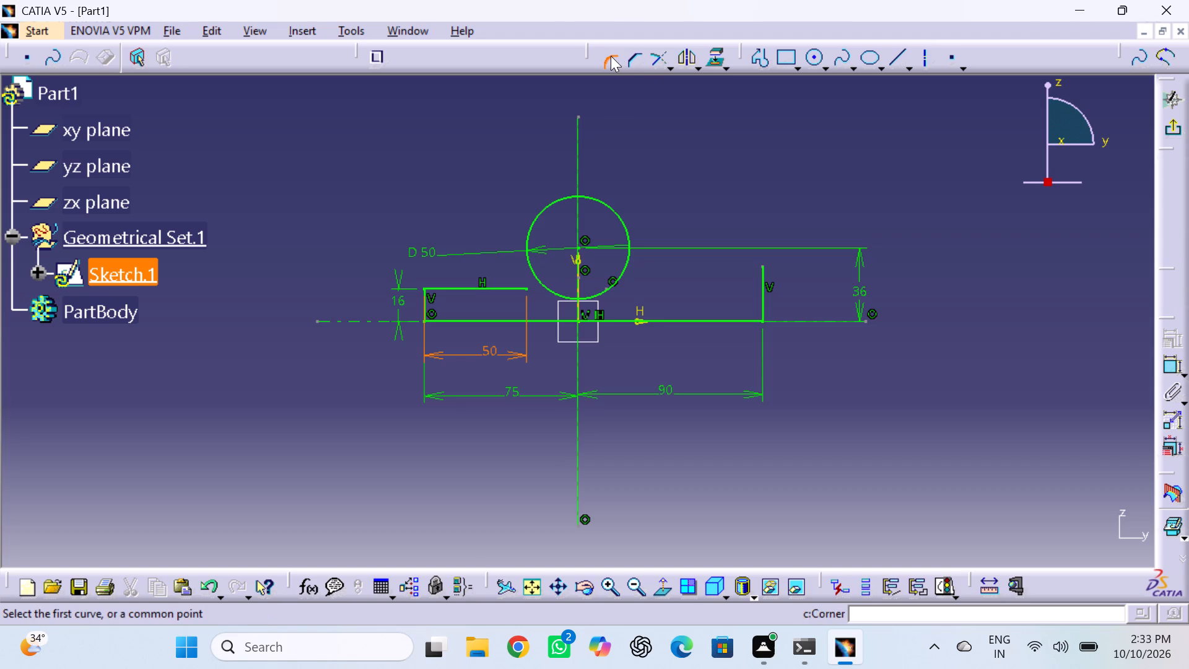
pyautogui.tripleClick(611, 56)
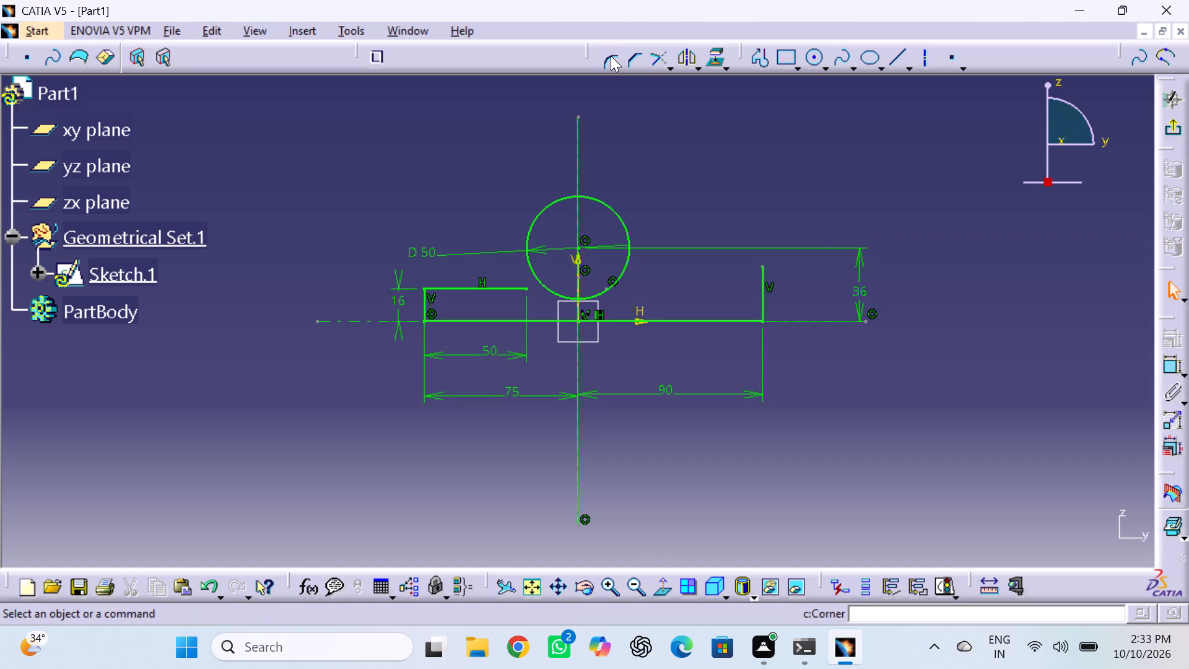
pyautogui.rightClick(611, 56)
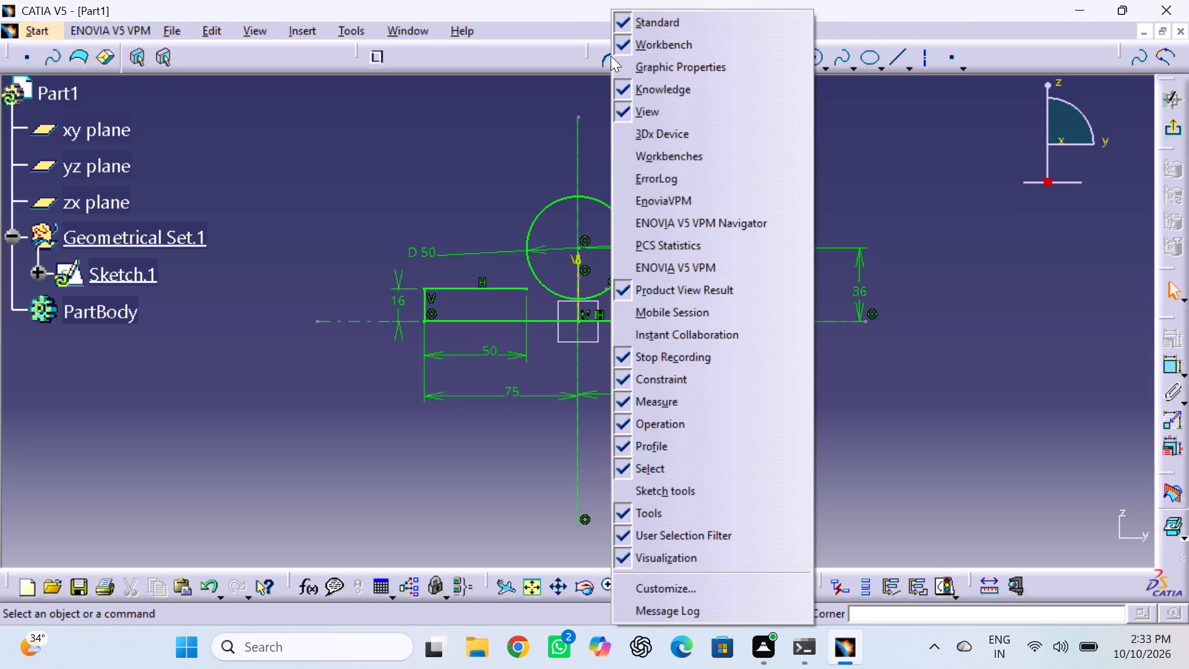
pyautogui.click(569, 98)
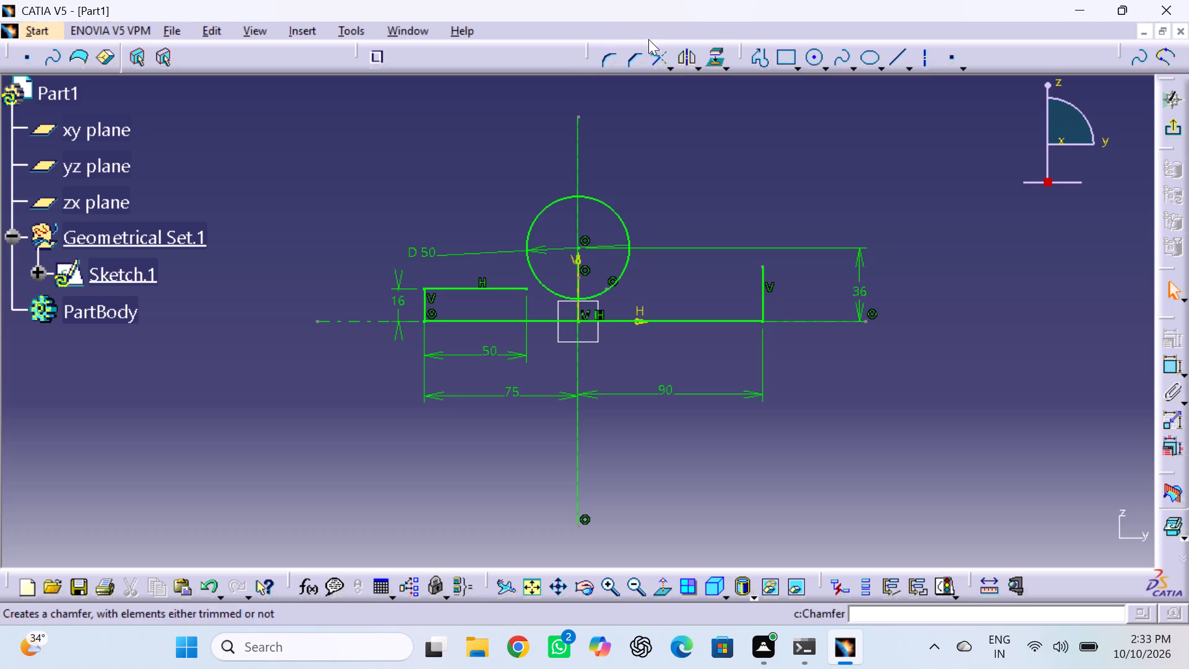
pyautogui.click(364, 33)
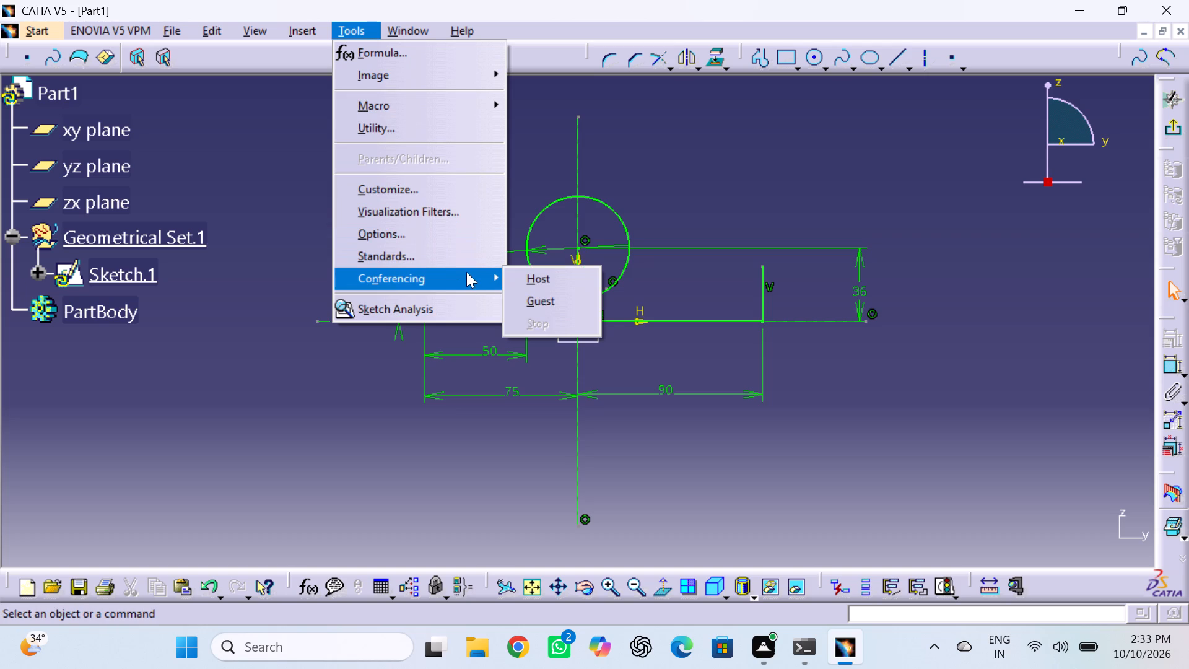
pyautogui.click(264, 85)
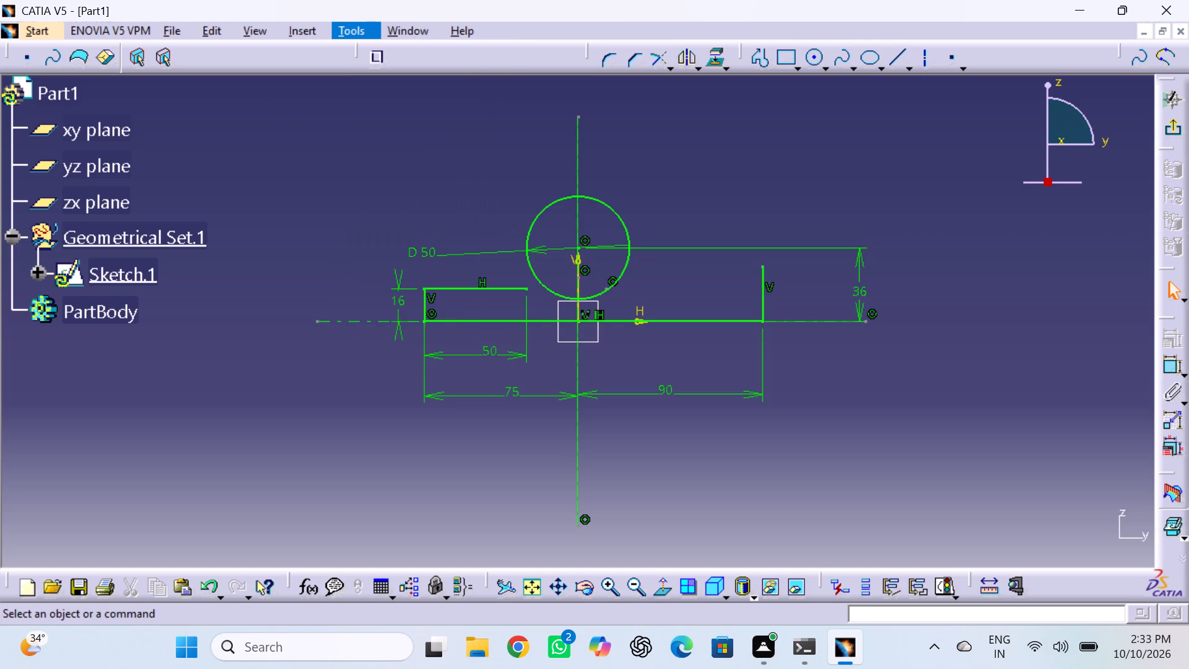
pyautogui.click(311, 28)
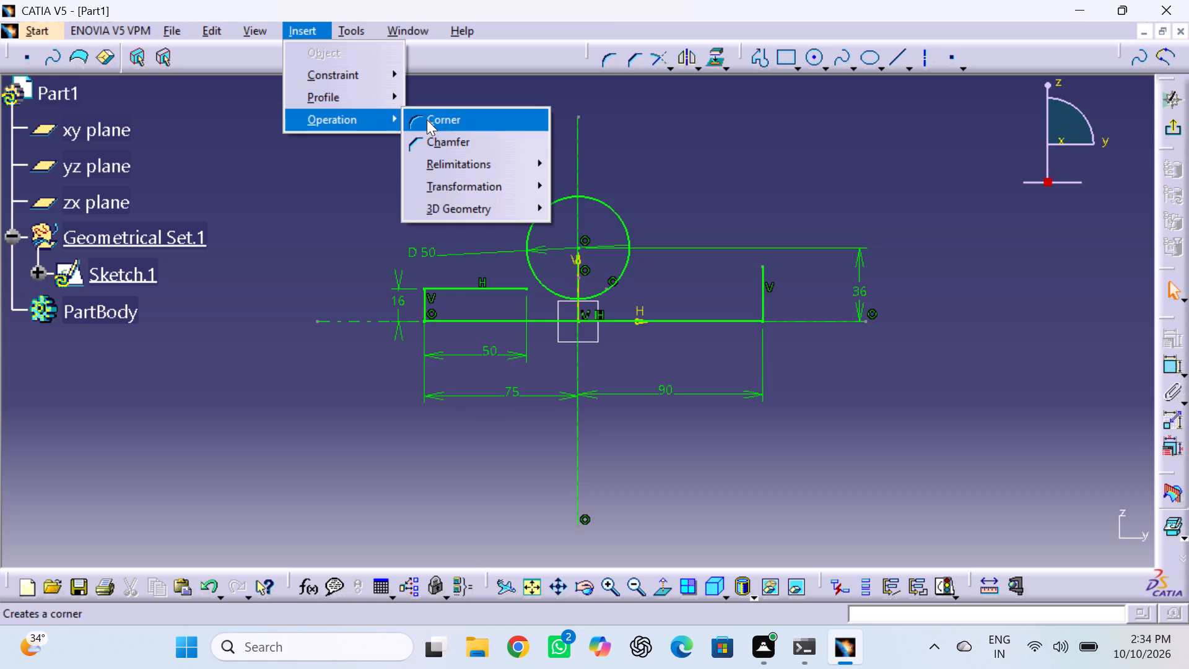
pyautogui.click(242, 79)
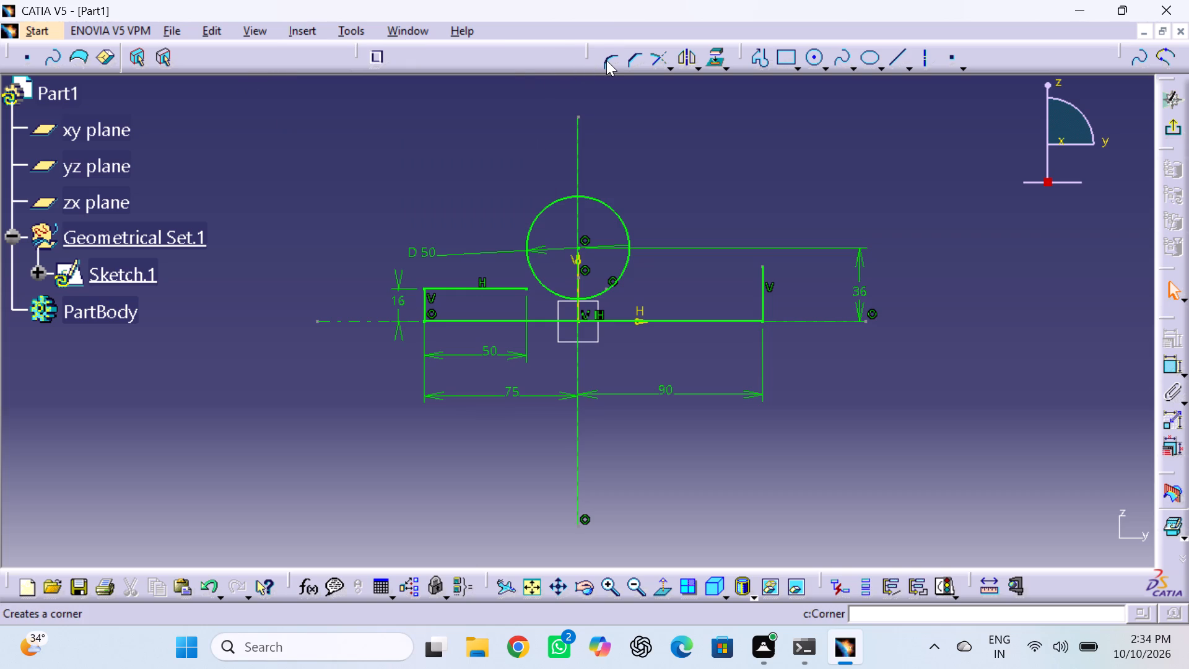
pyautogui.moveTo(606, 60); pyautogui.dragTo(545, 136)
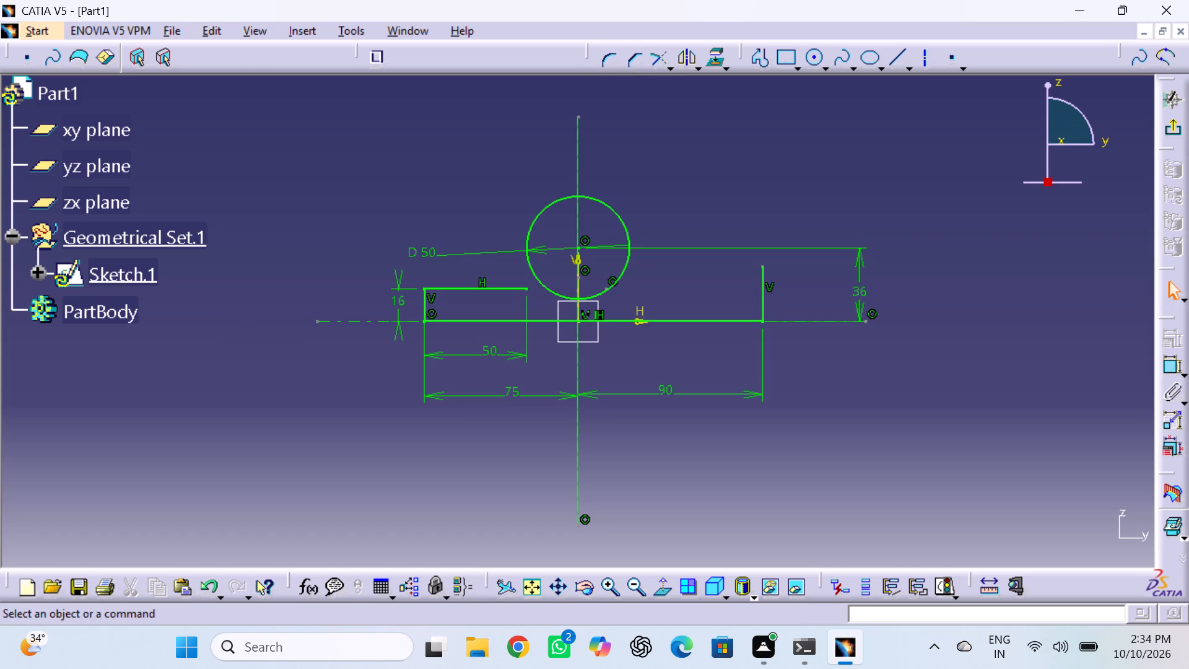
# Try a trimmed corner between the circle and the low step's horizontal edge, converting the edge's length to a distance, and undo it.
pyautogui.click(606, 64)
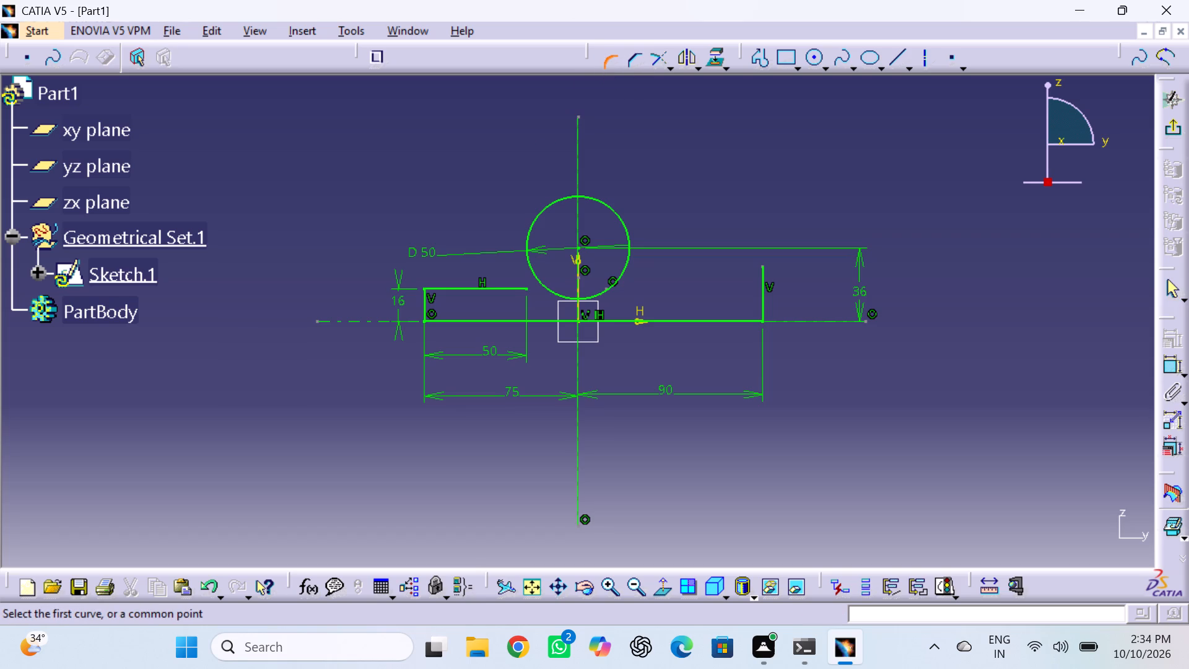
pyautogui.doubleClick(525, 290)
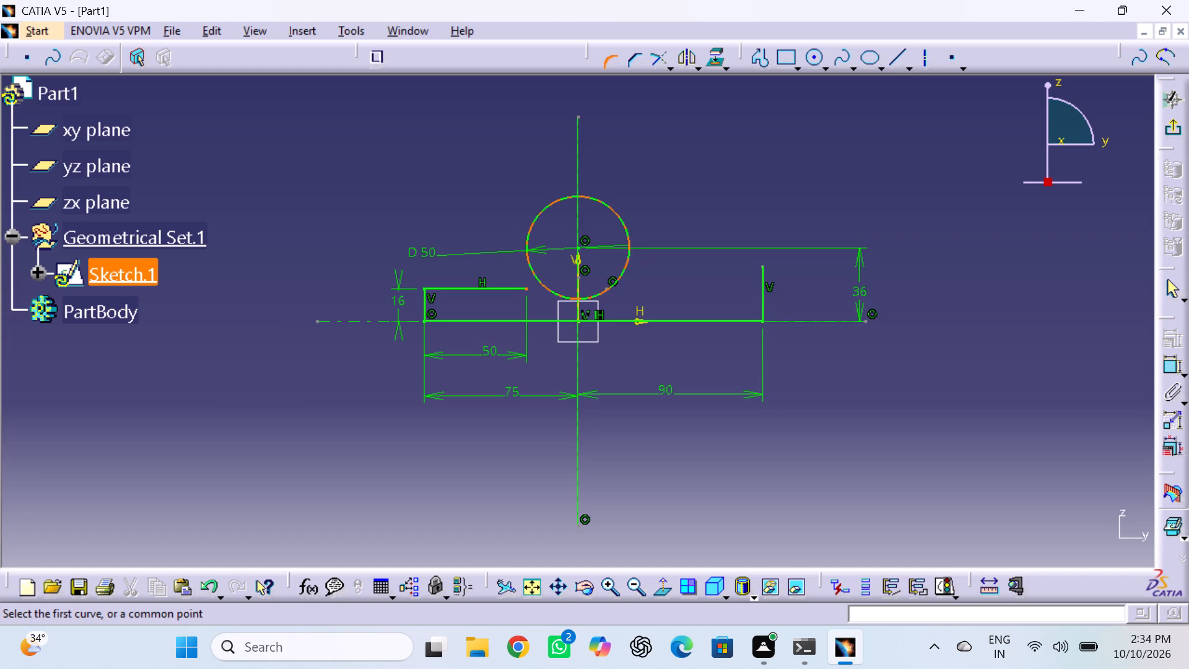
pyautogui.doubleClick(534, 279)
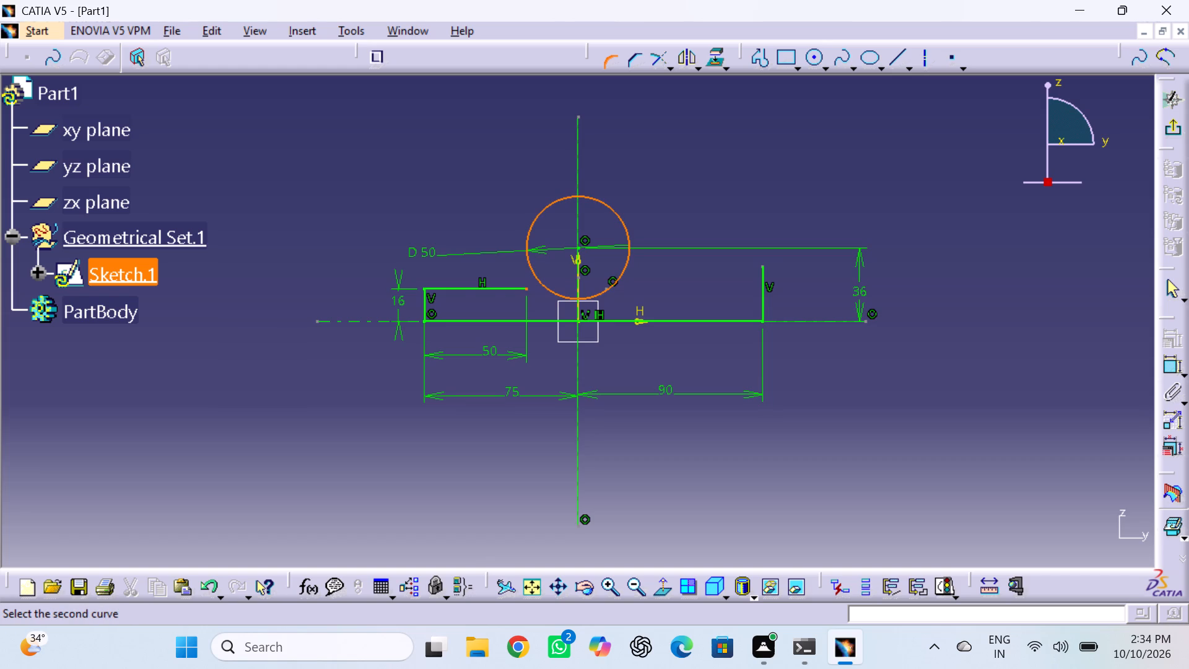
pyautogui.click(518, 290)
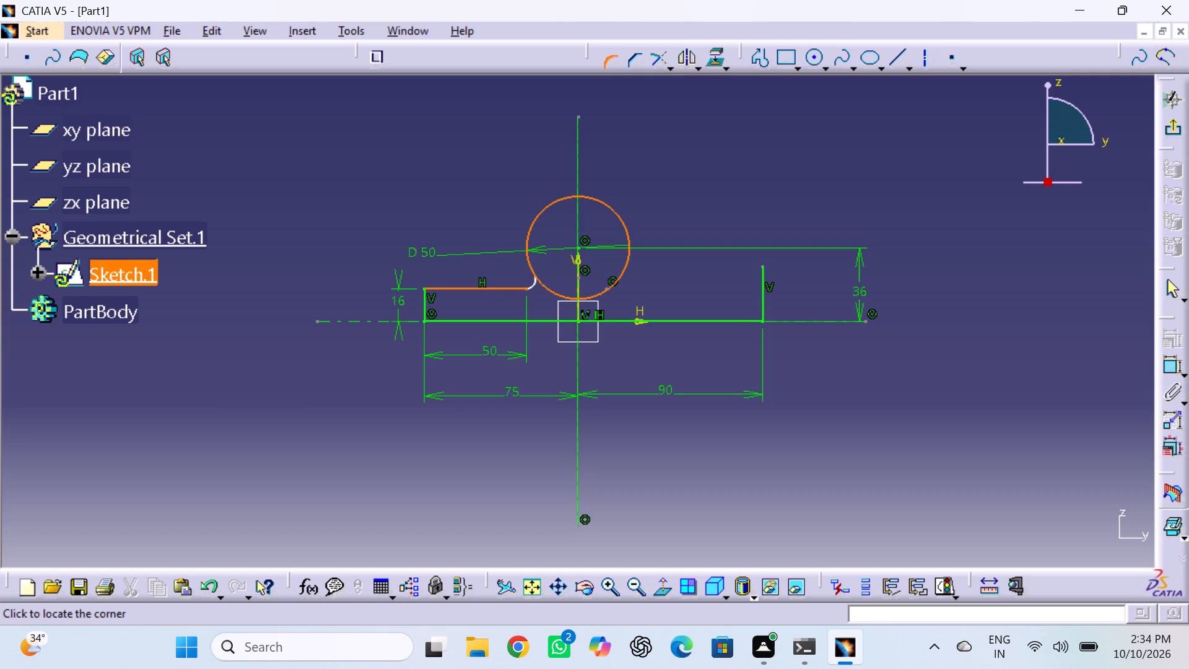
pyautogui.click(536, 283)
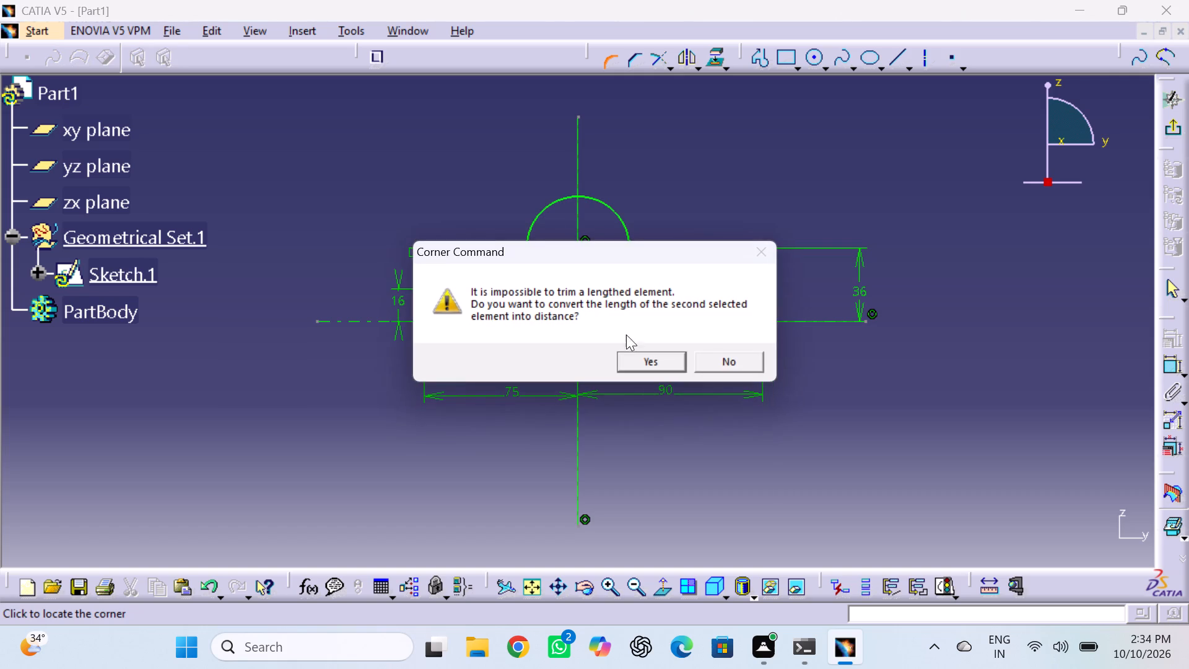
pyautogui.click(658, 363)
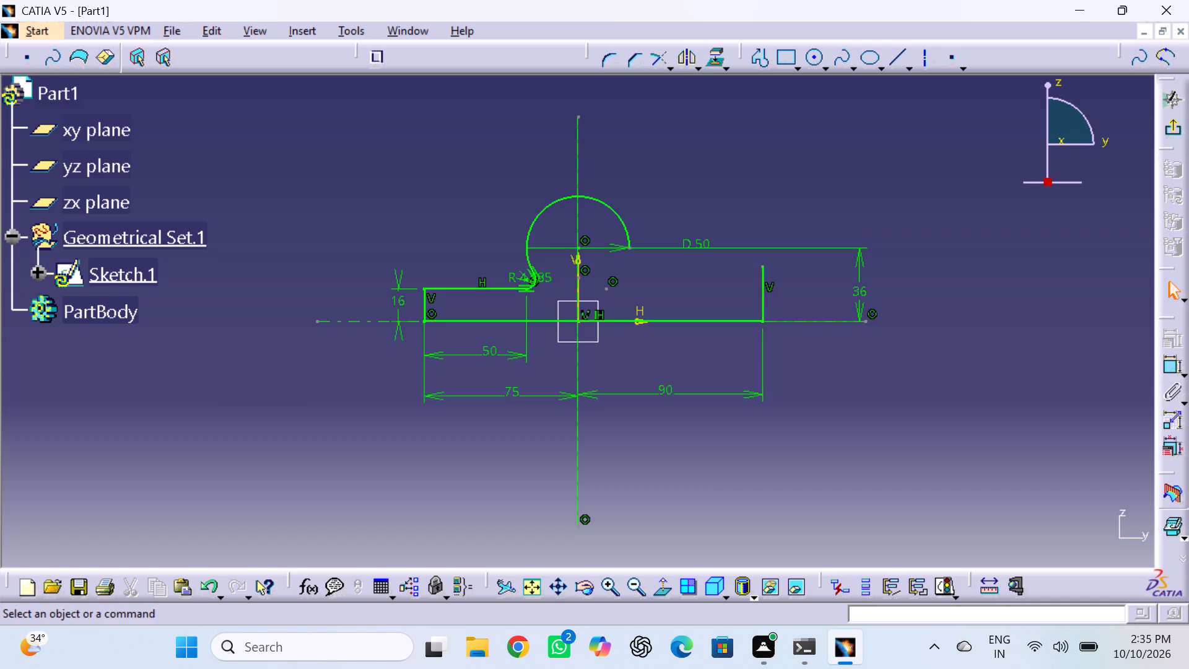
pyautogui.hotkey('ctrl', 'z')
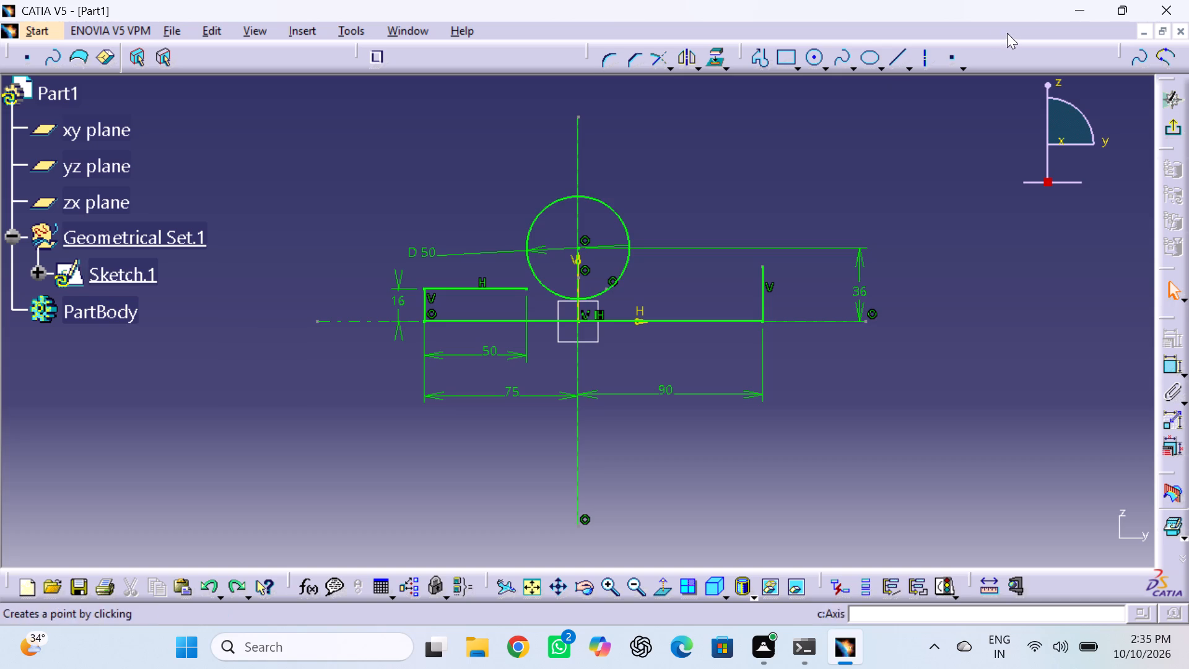
# Draw a vertical line about 13 mm long upward from the inner end of the low step's horizontal edge.
pyautogui.click(895, 55)
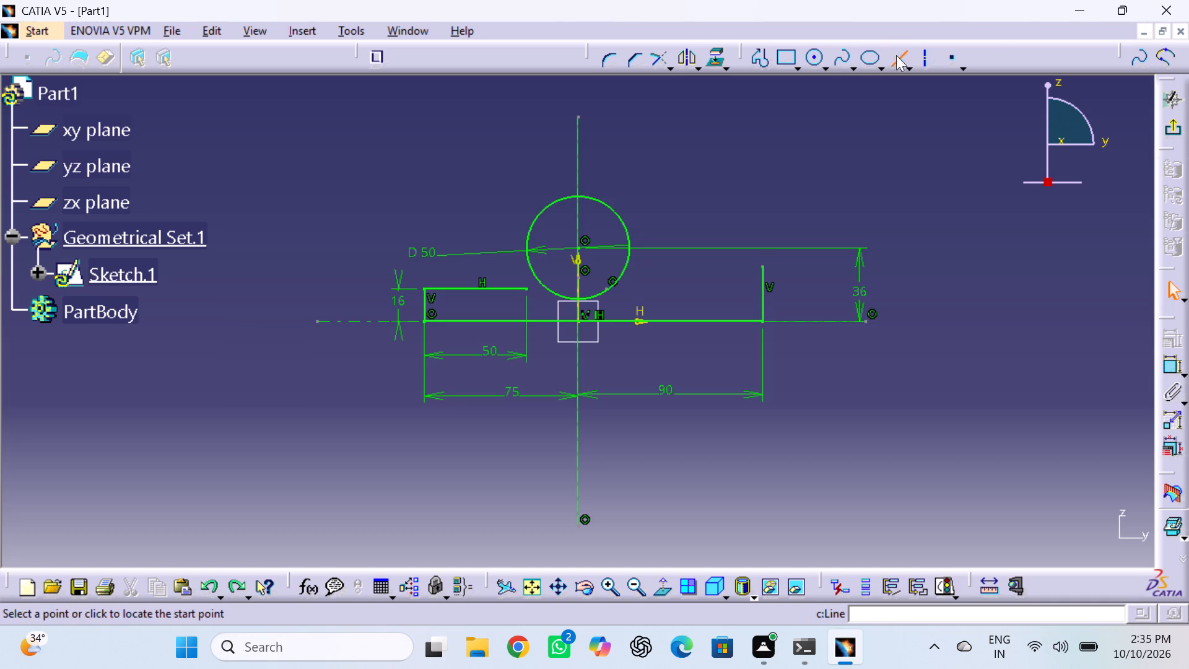
pyautogui.click(526, 291)
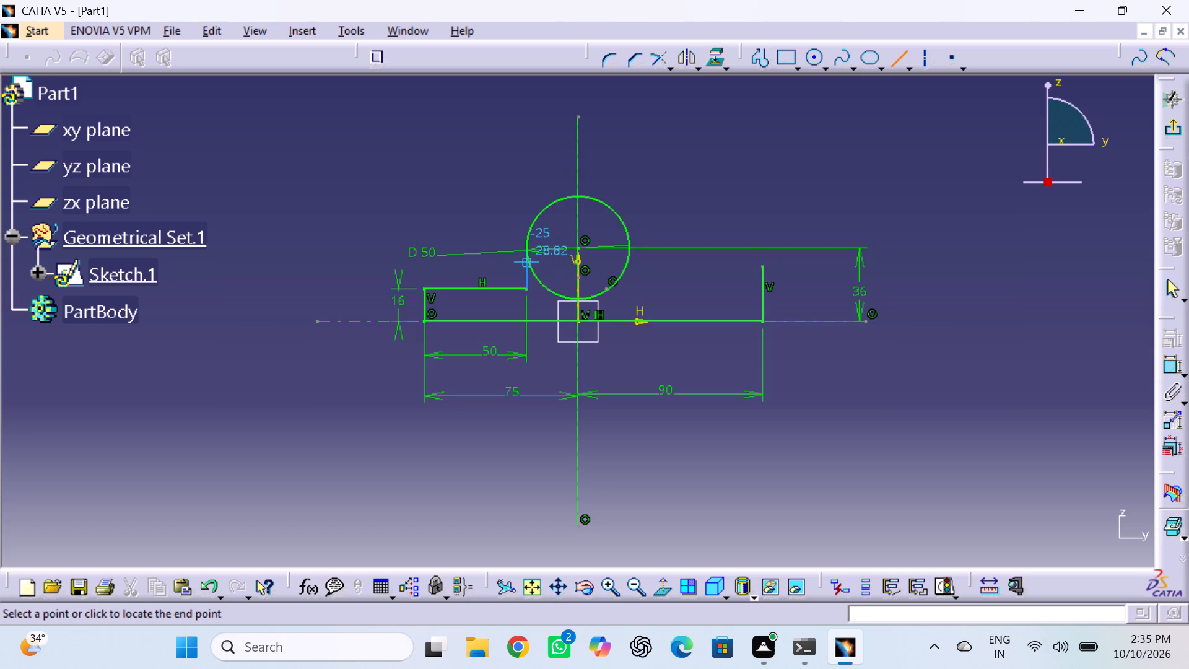
pyautogui.click(527, 263)
pyautogui.scroll(-1, 627, 283)
pyautogui.scroll(-2, 552, 272)
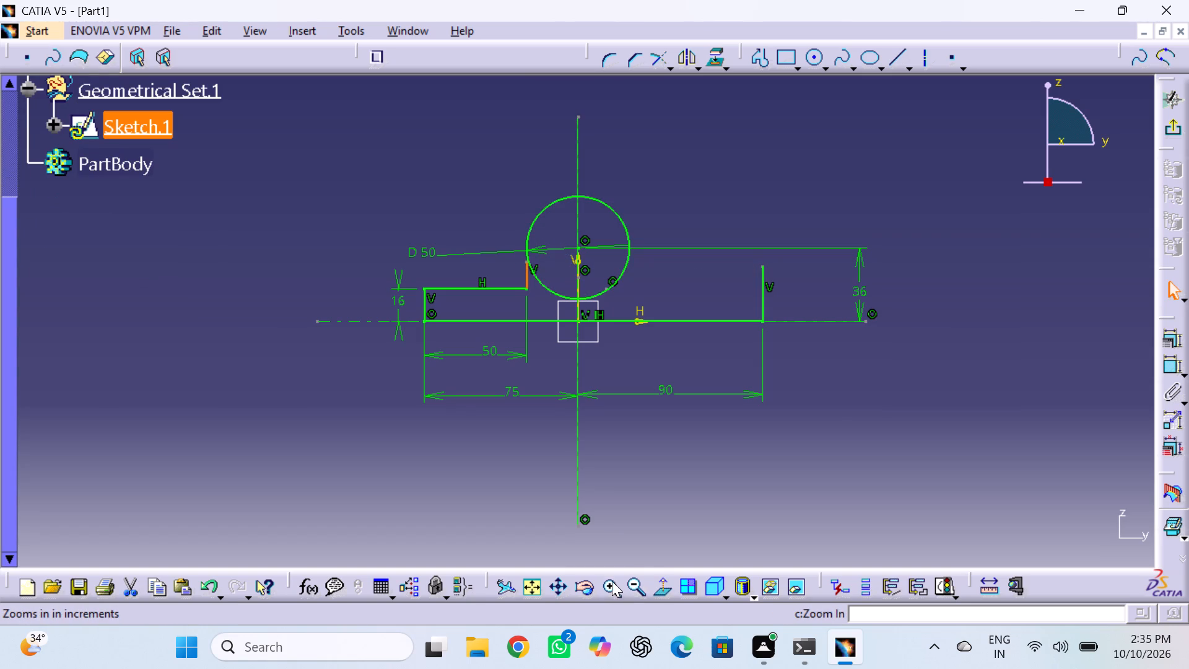
pyautogui.click(612, 581)
pyautogui.click(611, 581)
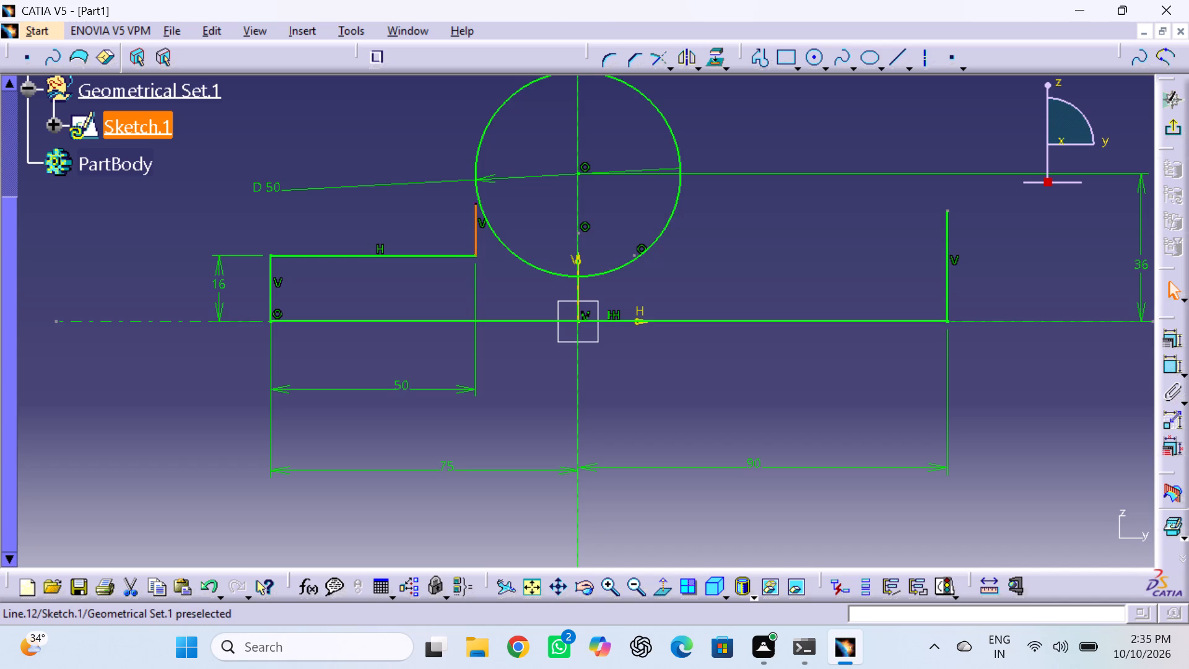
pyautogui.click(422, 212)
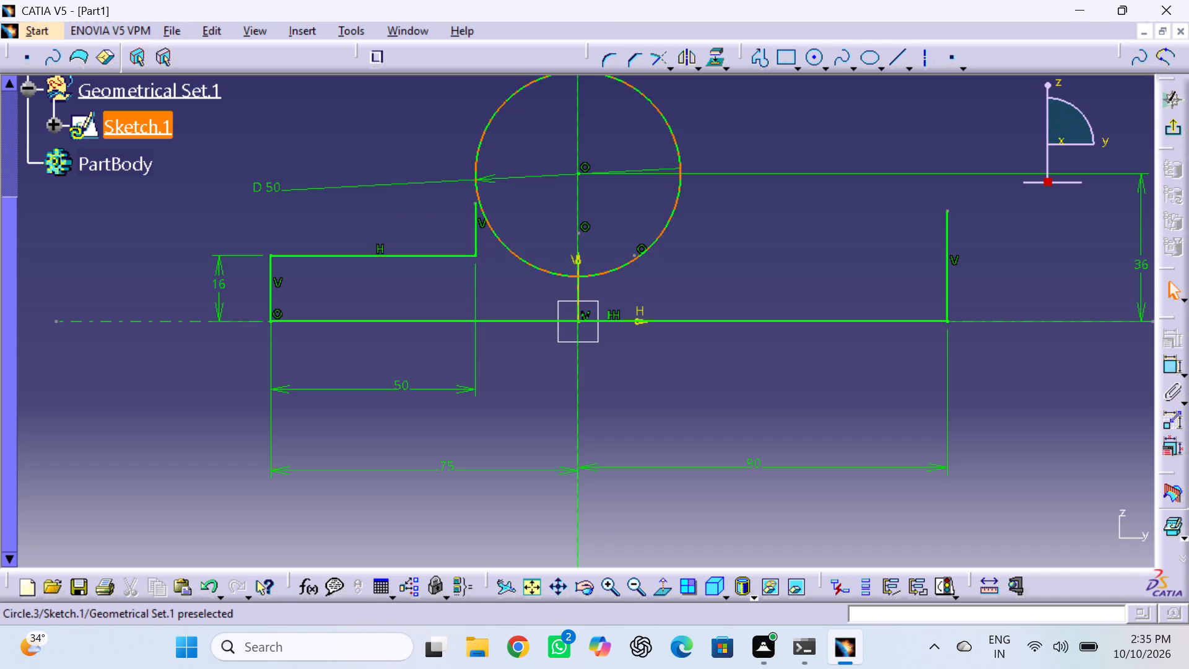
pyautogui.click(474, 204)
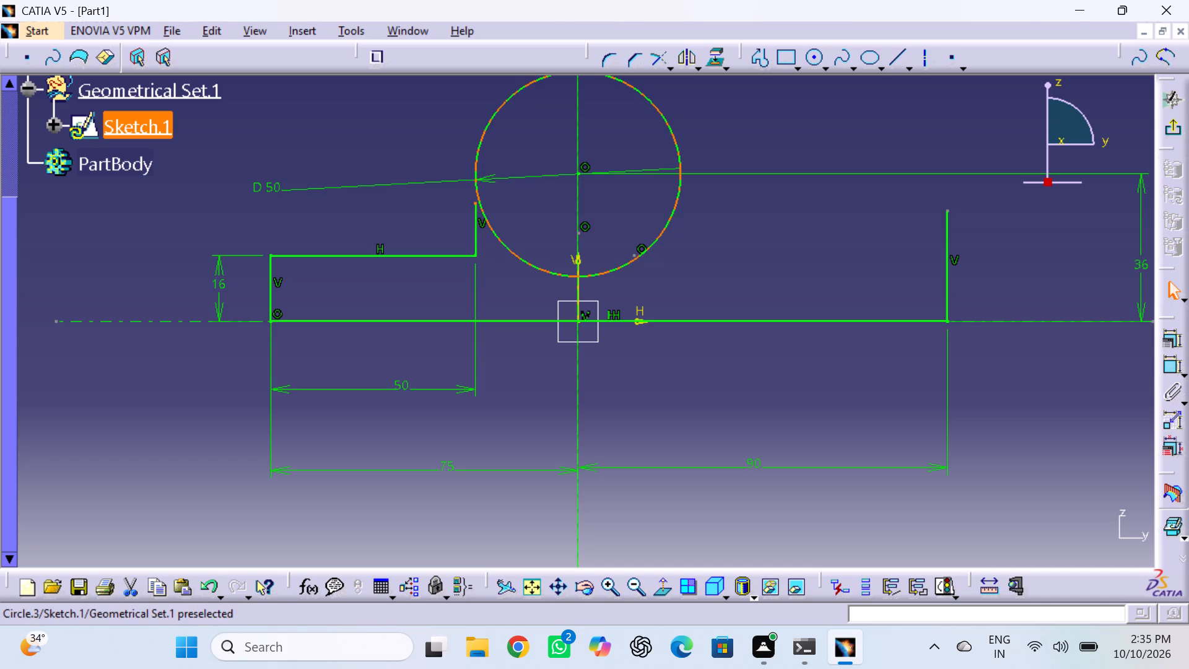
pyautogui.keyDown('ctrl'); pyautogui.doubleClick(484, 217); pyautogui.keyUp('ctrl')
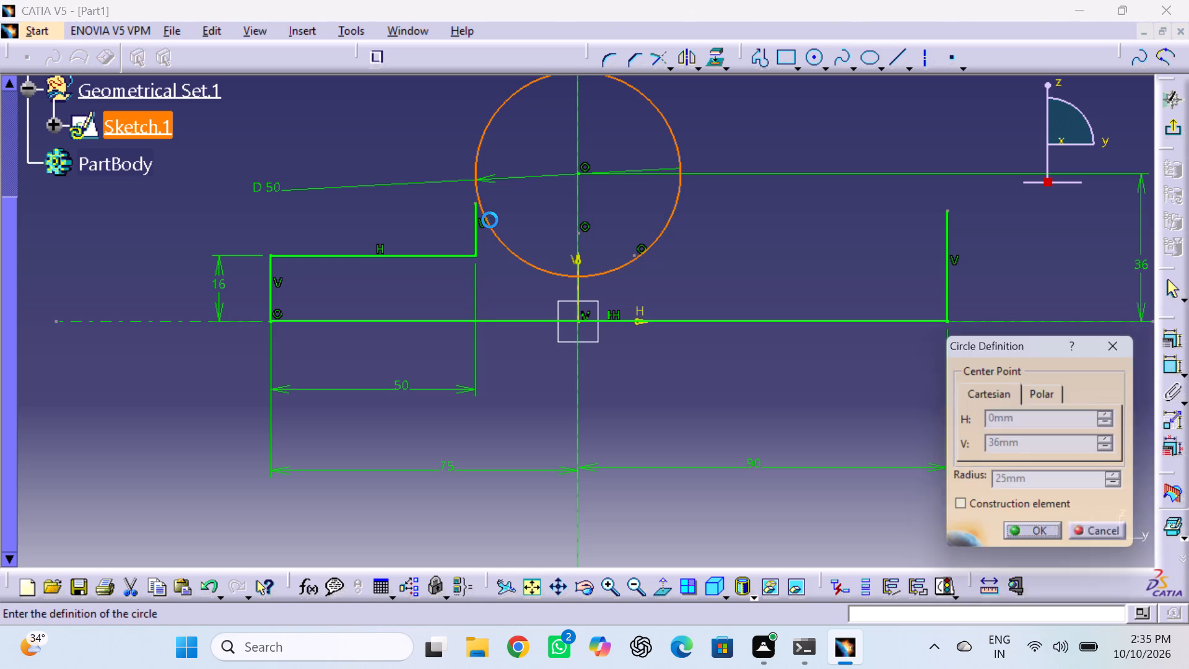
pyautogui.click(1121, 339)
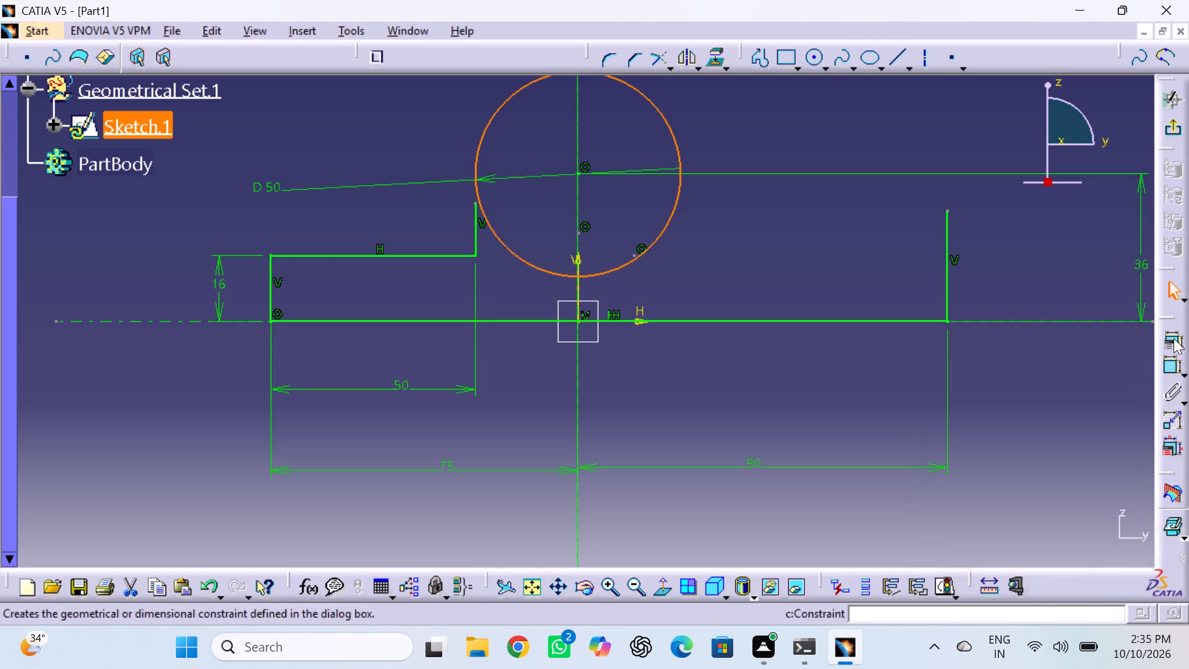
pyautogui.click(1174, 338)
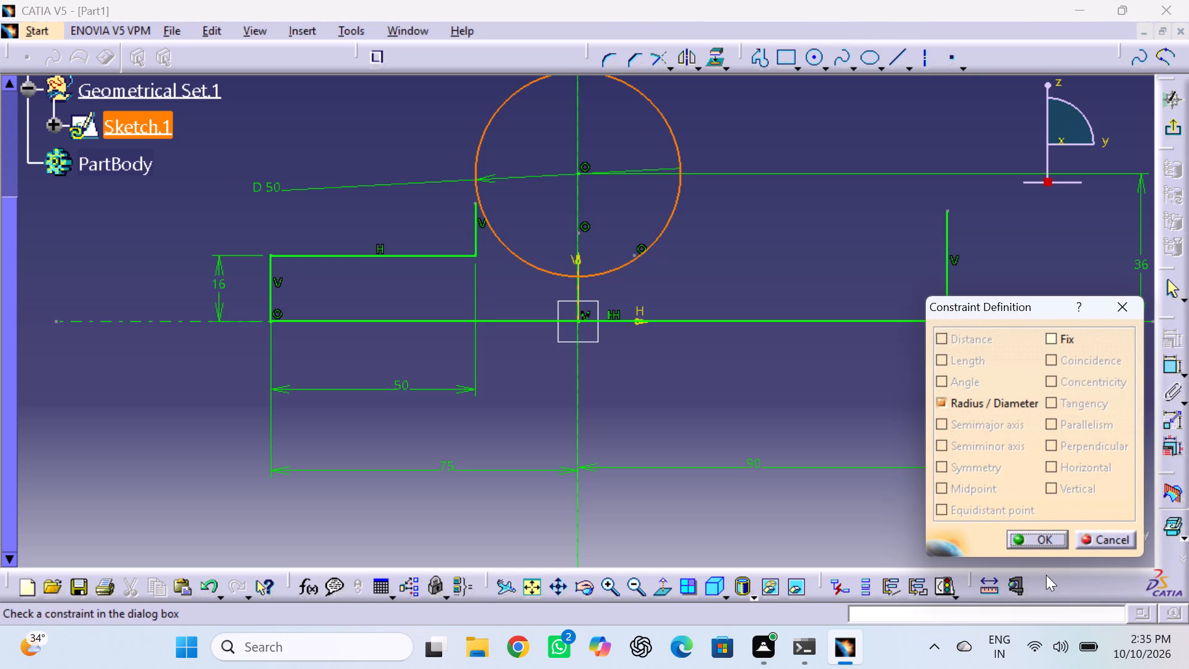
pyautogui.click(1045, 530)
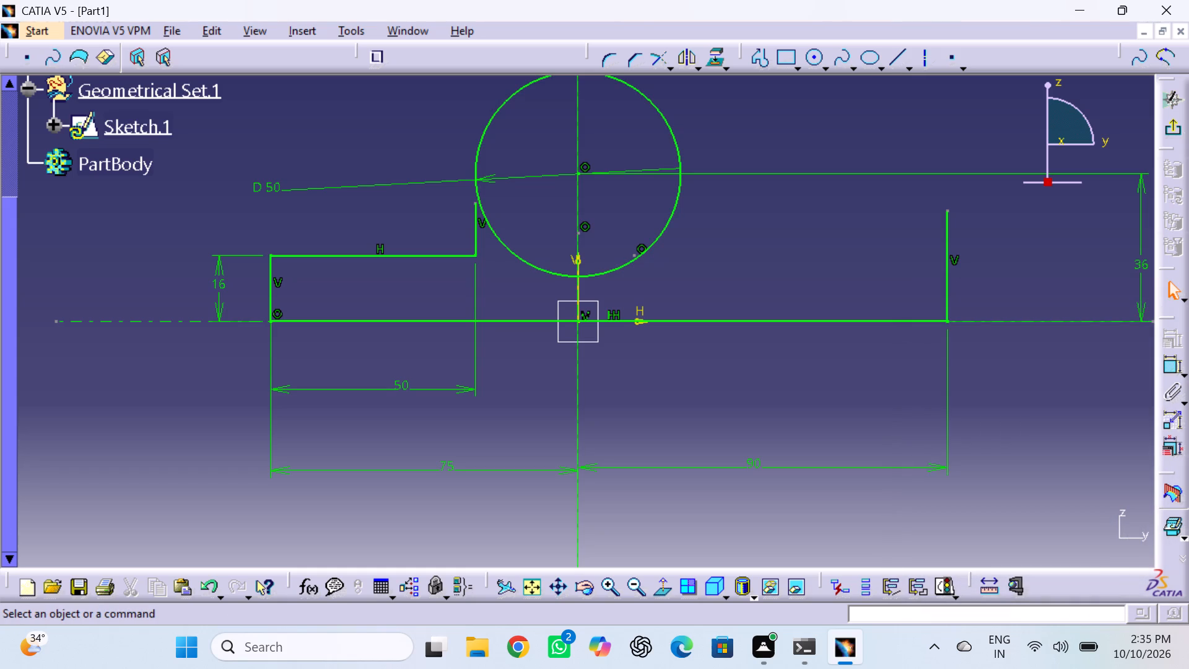
# Constrain the upper endpoint of the new vertical line to be coincident with the 50 mm circle.
pyautogui.click(473, 205)
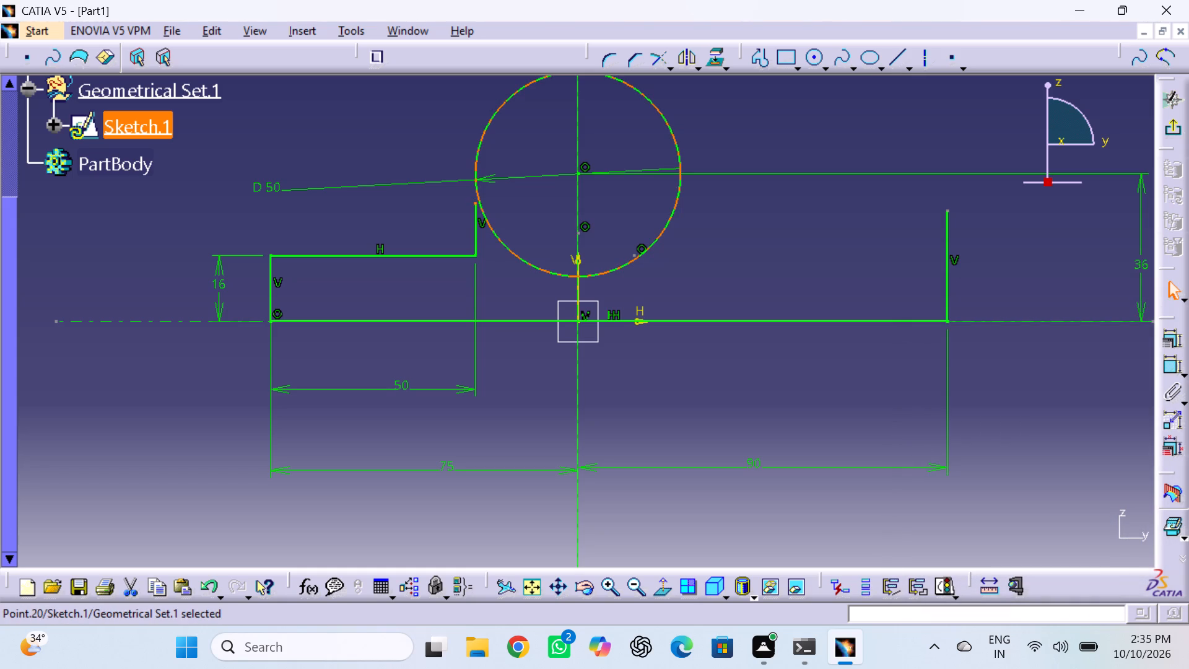
pyautogui.keyDown('ctrl'); pyautogui.click(486, 220); pyautogui.keyUp('ctrl')
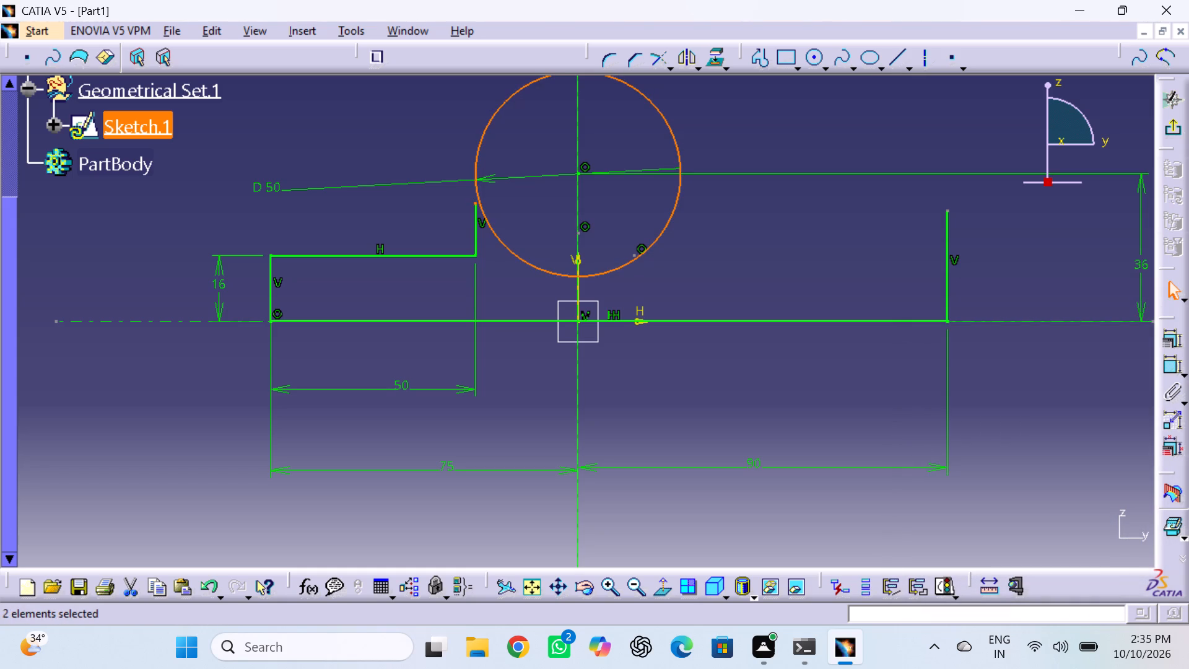
pyautogui.click(1172, 333)
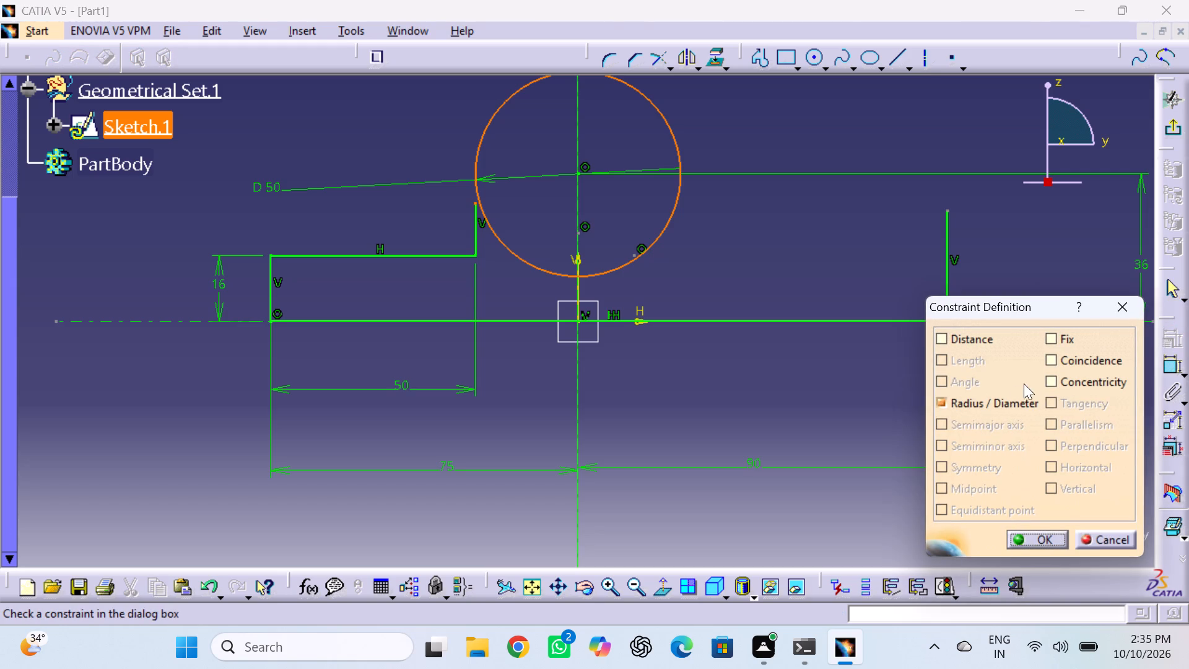
pyautogui.click(1052, 357)
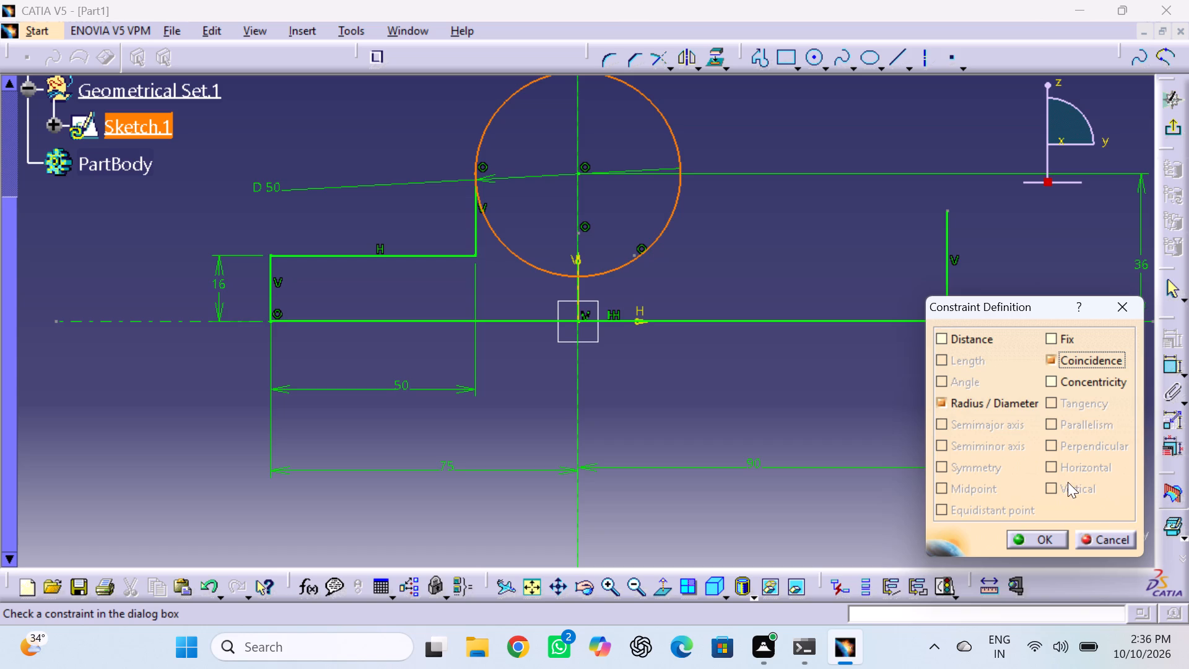
pyautogui.doubleClick(1029, 540)
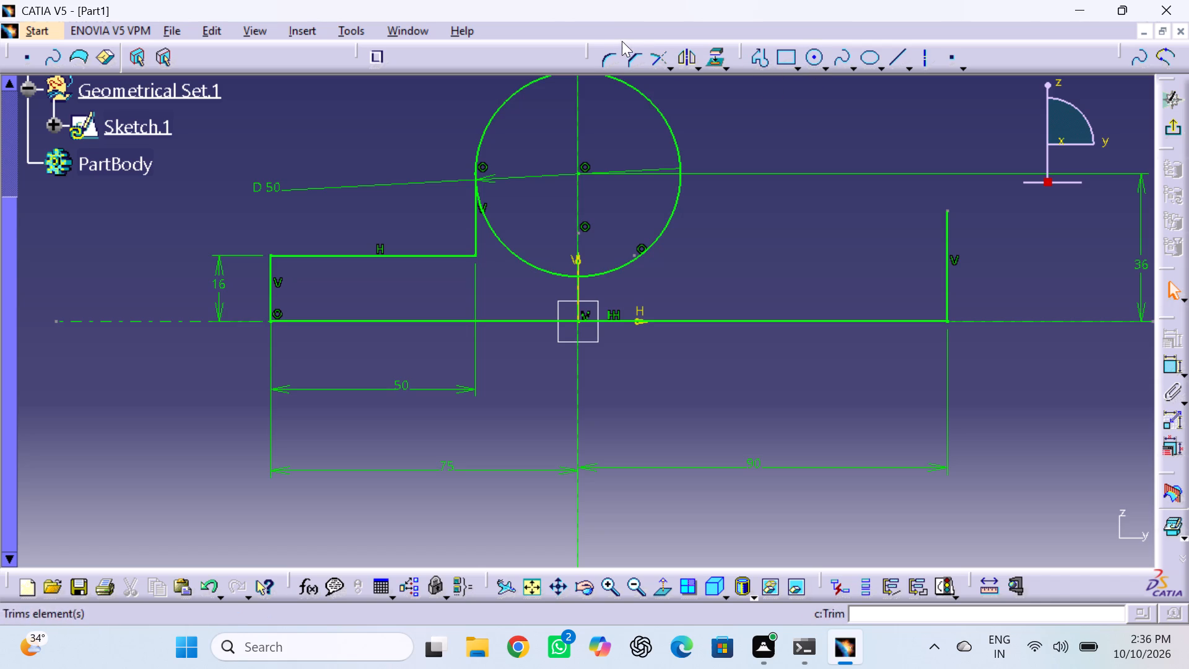
# Add a trimmed corner of about 6.8 mm radius between the low step's horizontal edge and the short vertical line.
pyautogui.click(670, 68)
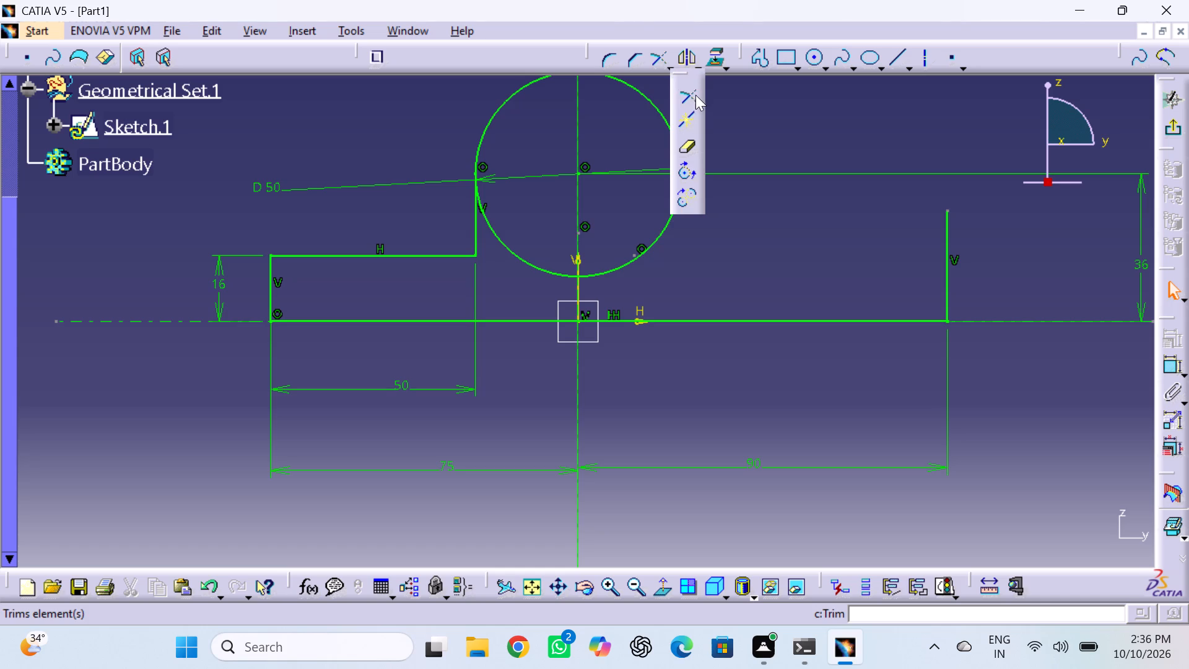
pyautogui.click(609, 53)
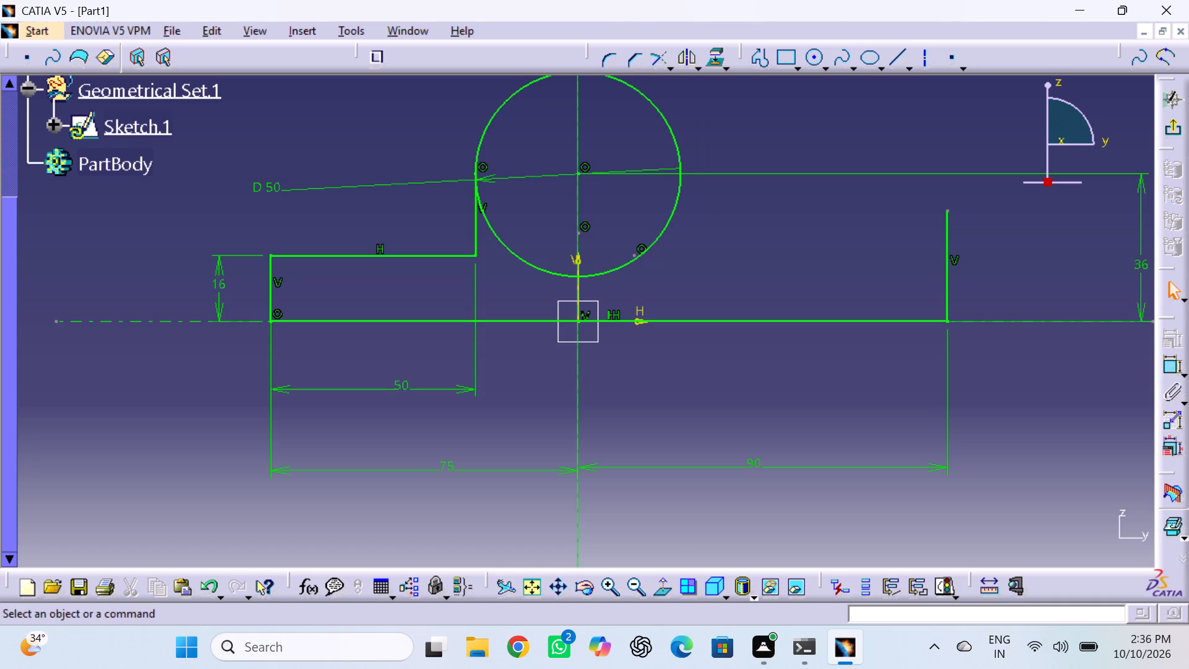
pyautogui.click(453, 258)
pyautogui.click(474, 238)
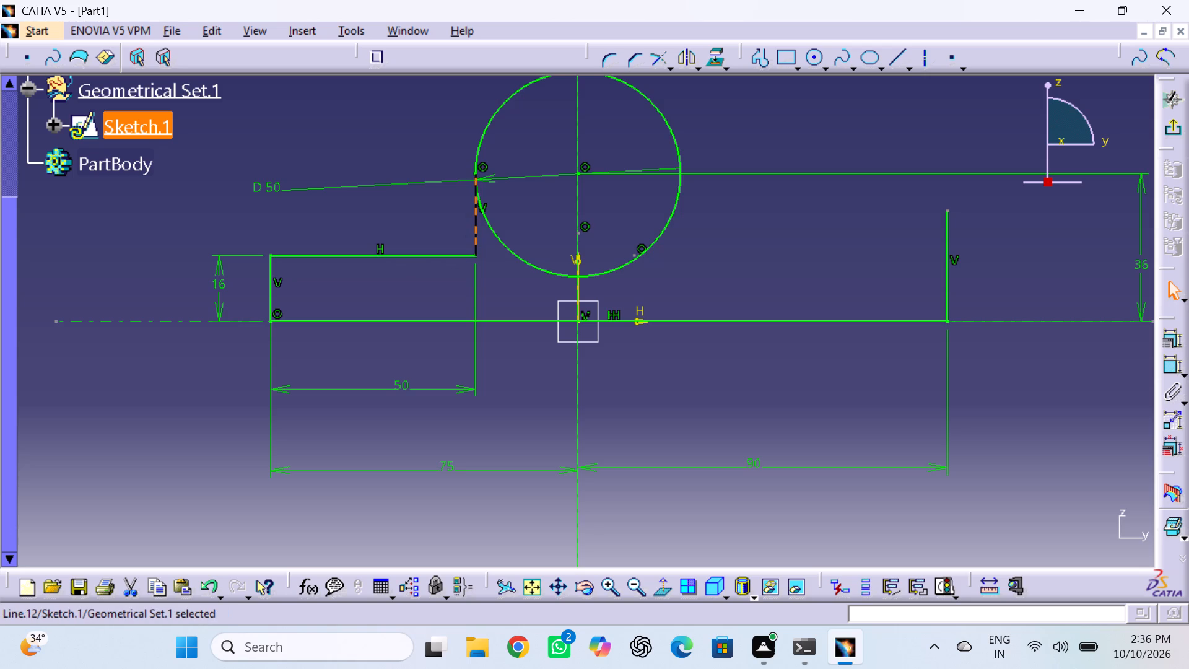
pyautogui.click(462, 255)
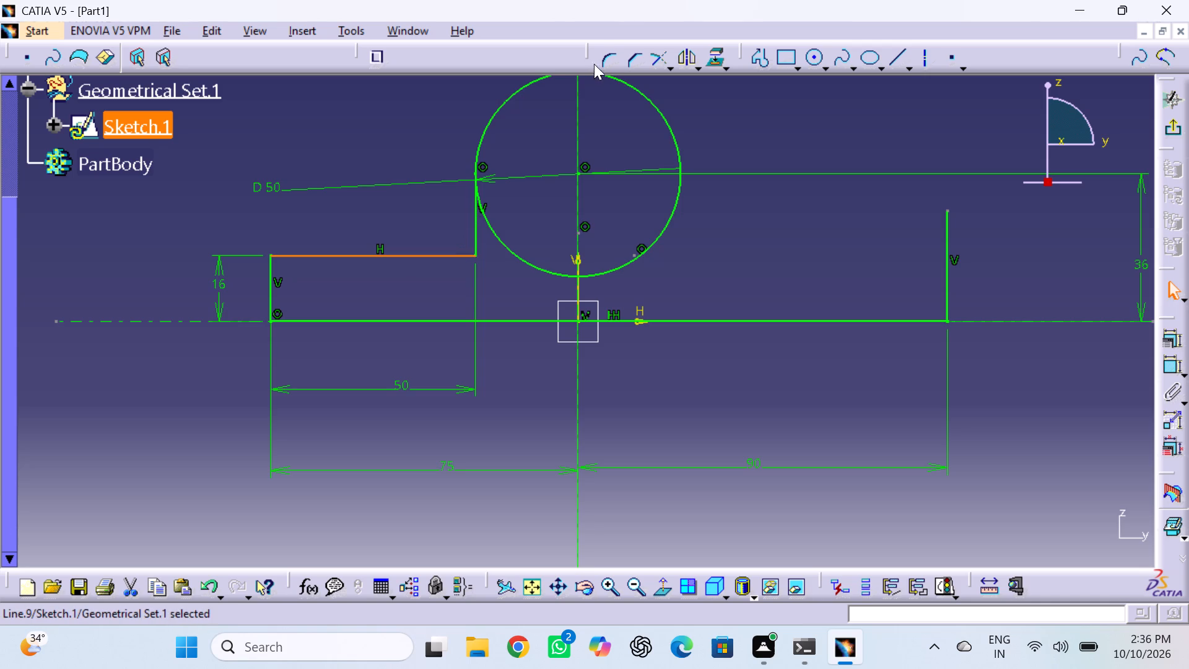
pyautogui.click(611, 58)
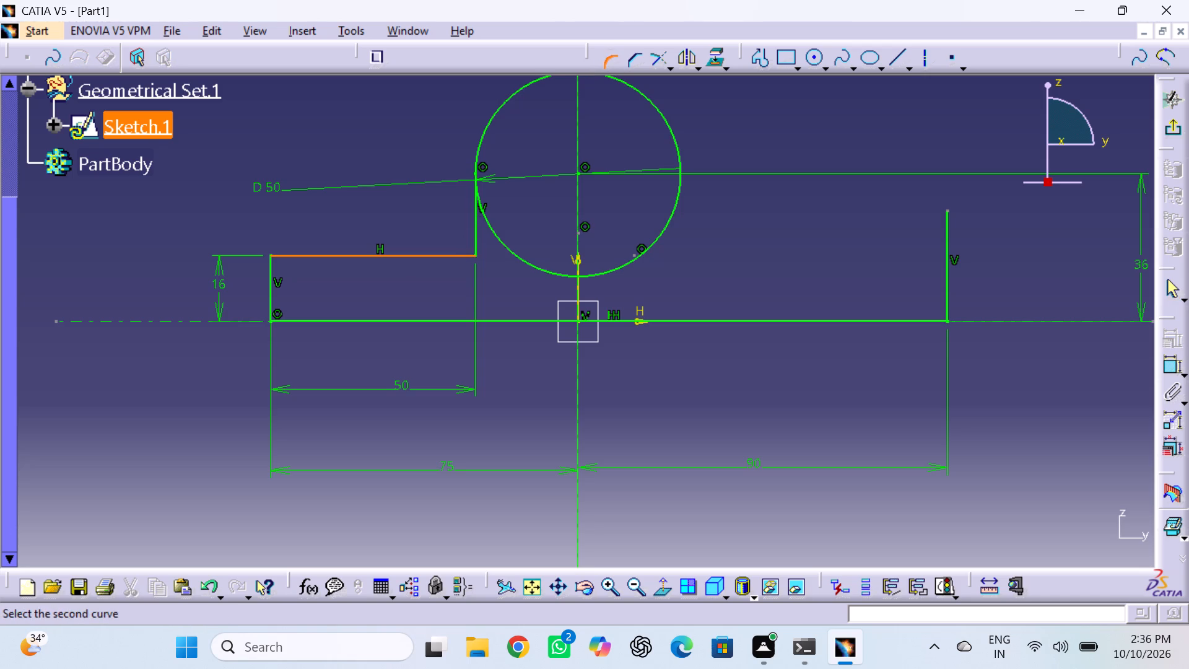
pyautogui.click(476, 234)
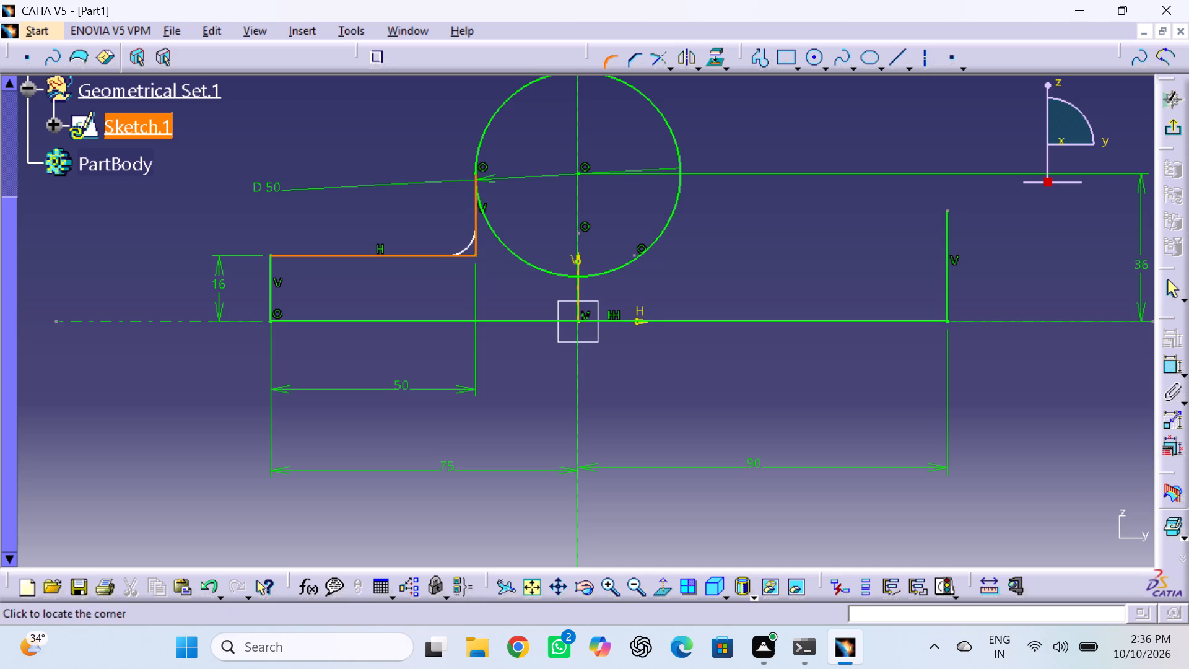
pyautogui.click(468, 247)
pyautogui.click(649, 359)
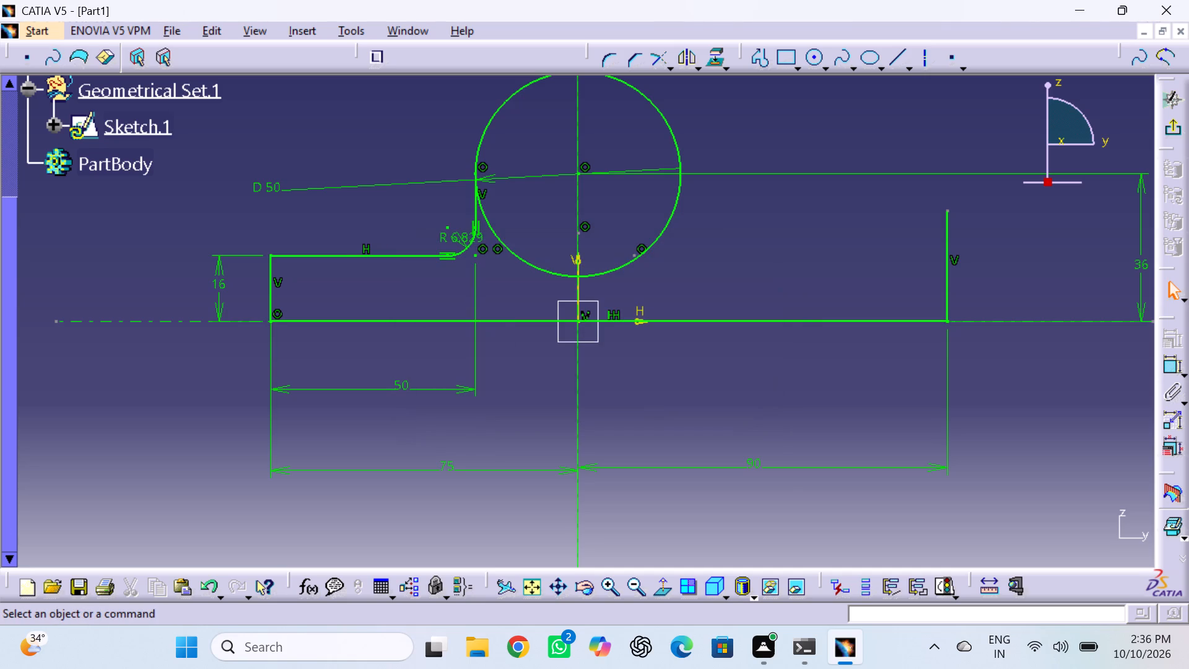
# Set the radius of the corner between the low step and the short vertical line to 1 mm.
pyautogui.tripleClick(462, 235)
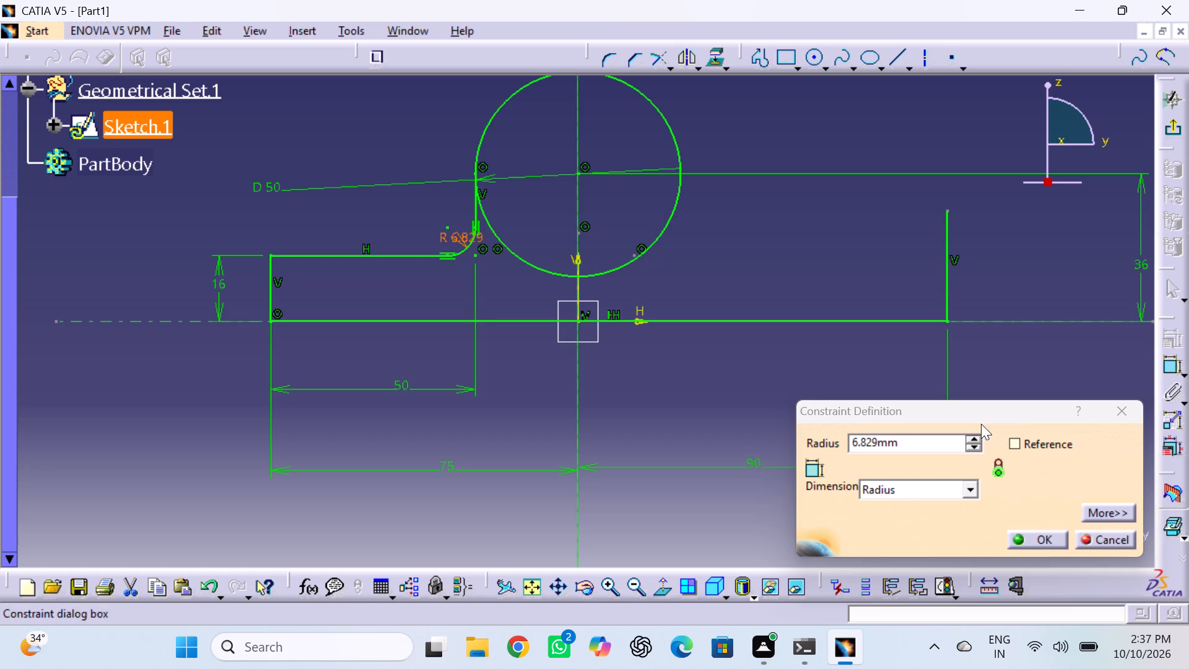
pyautogui.doubleClick(918, 444)
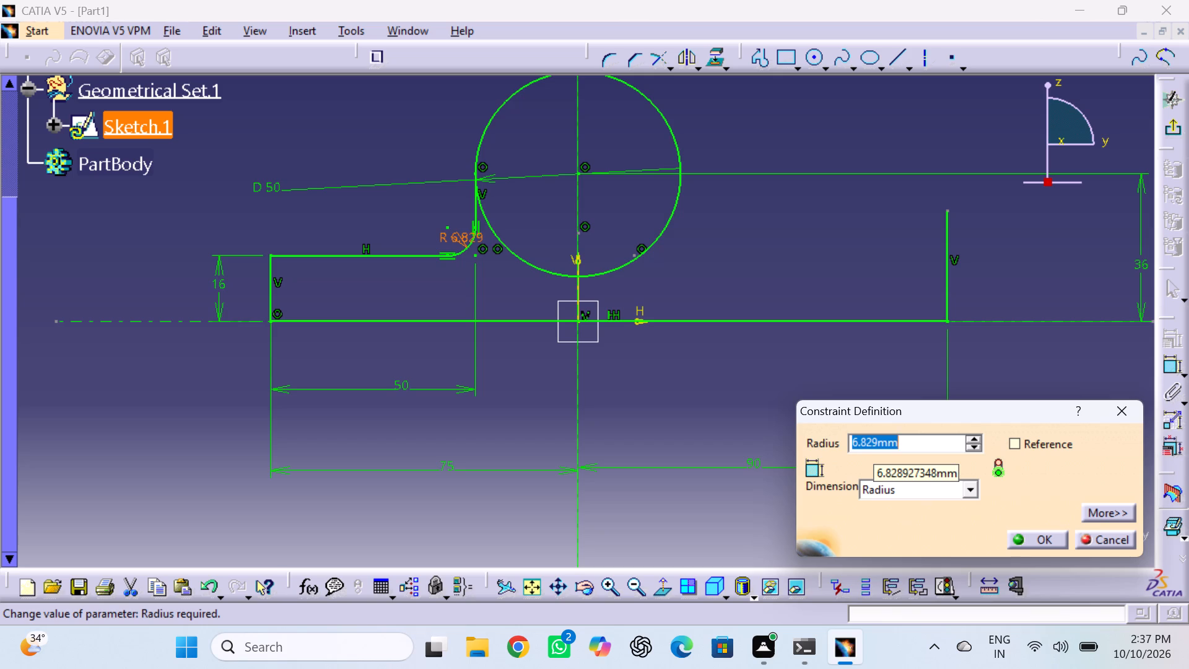
pyautogui.press('1')
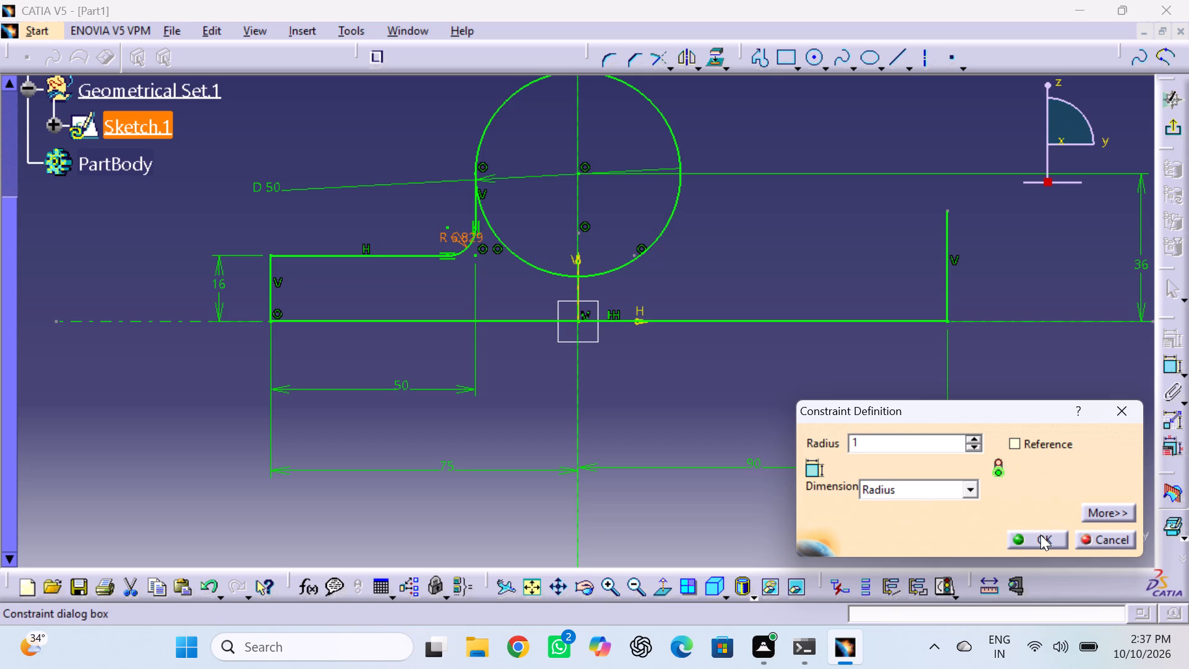
pyautogui.click(1040, 535)
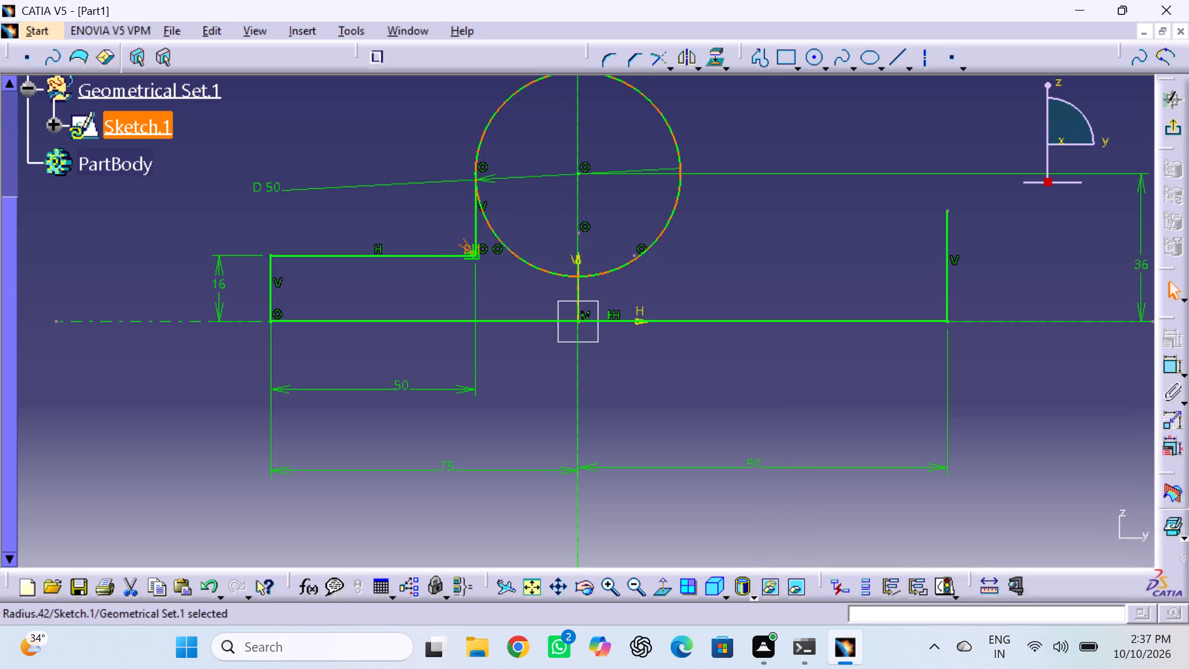
# Set the radius of the corner between the low step and the short vertical line to 3 mm.
pyautogui.doubleClick(468, 250)
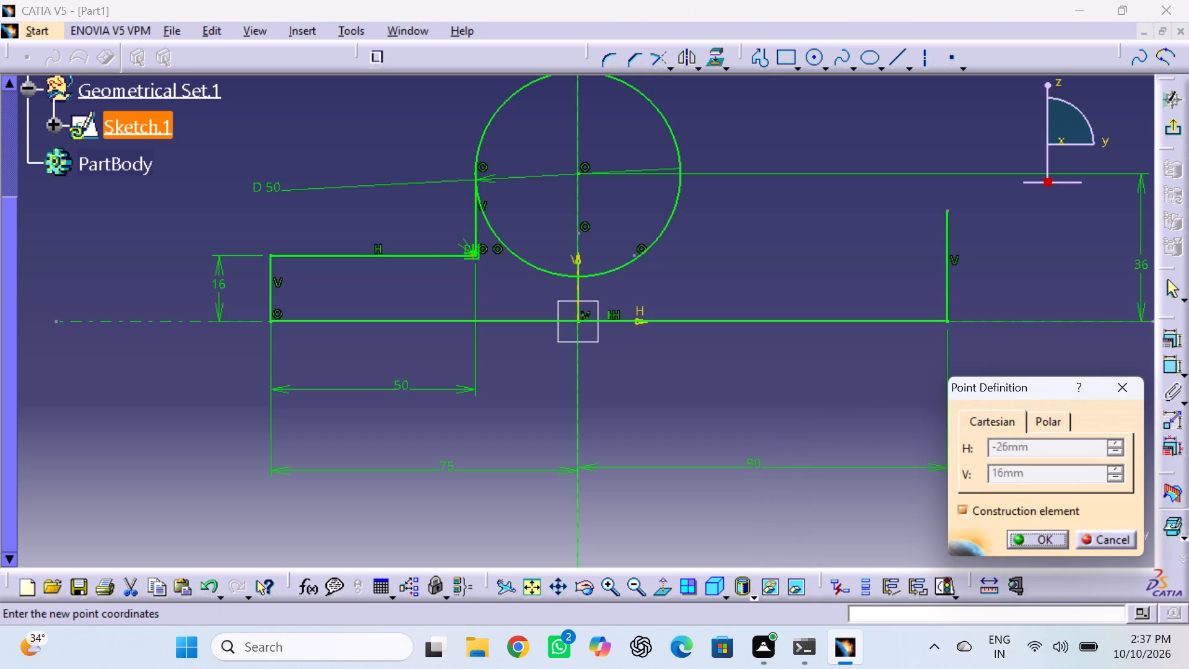
pyautogui.tripleClick(606, 584)
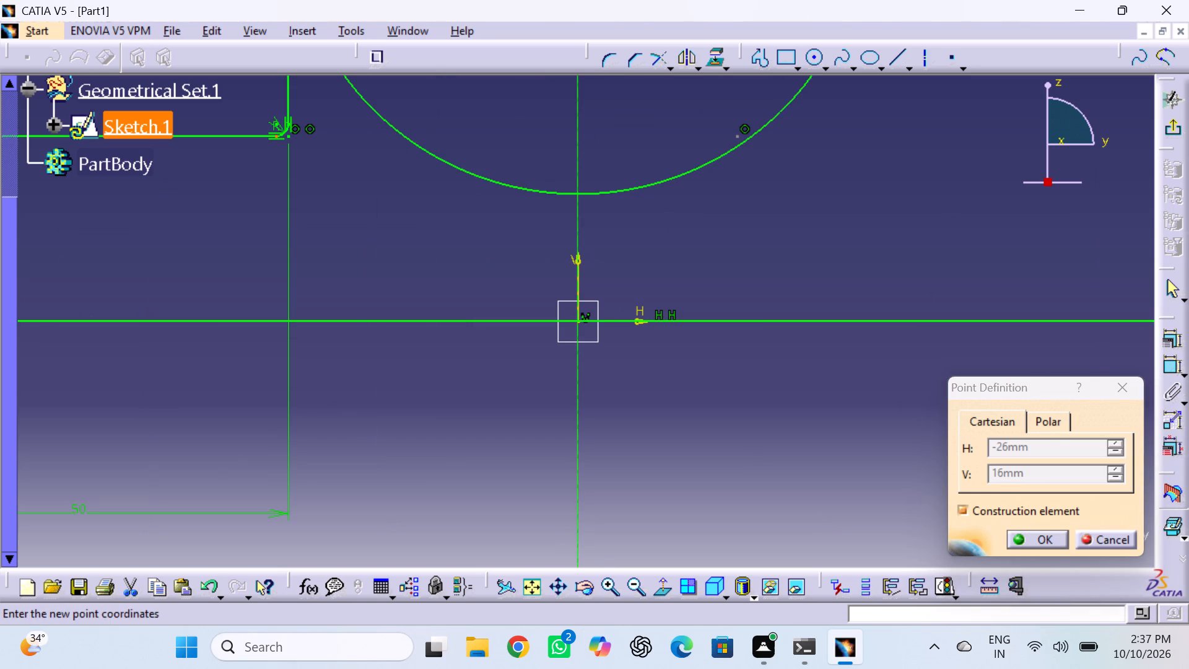
pyautogui.doubleClick(276, 126)
pyautogui.click(1126, 384)
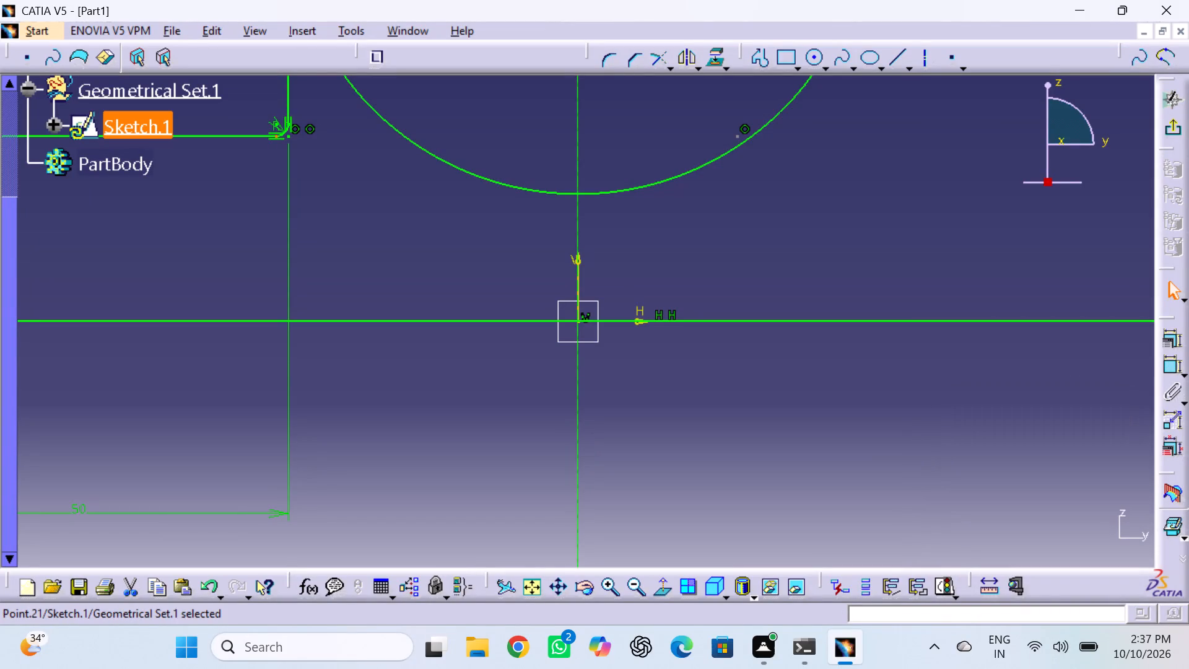
pyautogui.doubleClick(280, 122)
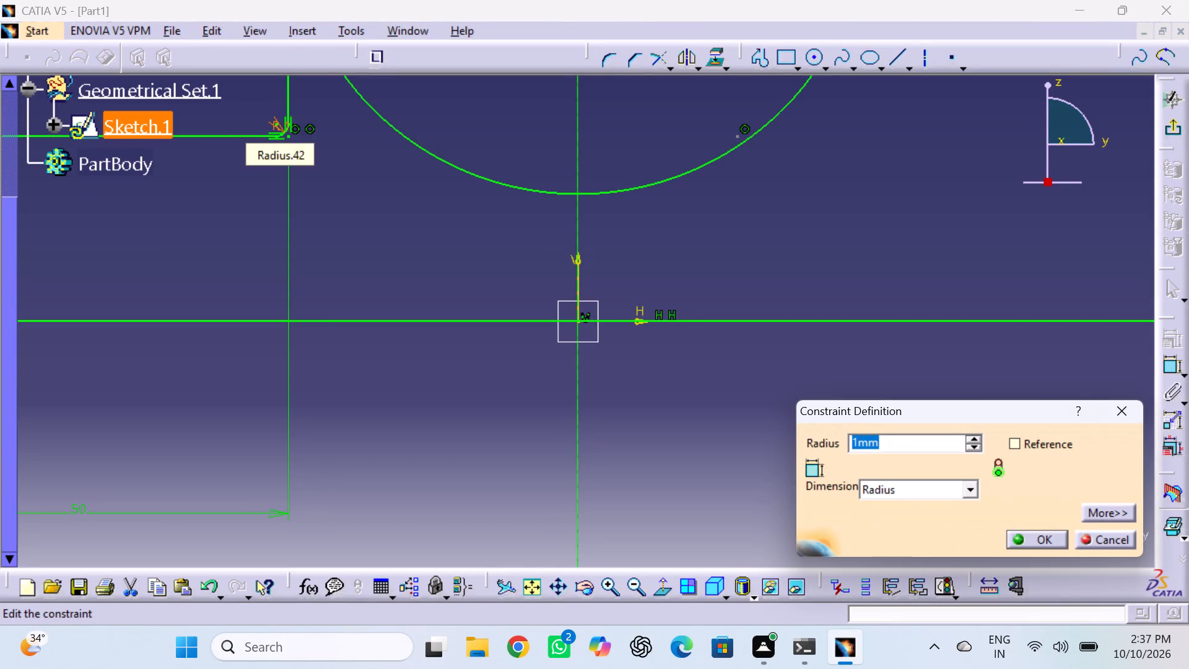
pyautogui.tripleClick(923, 450)
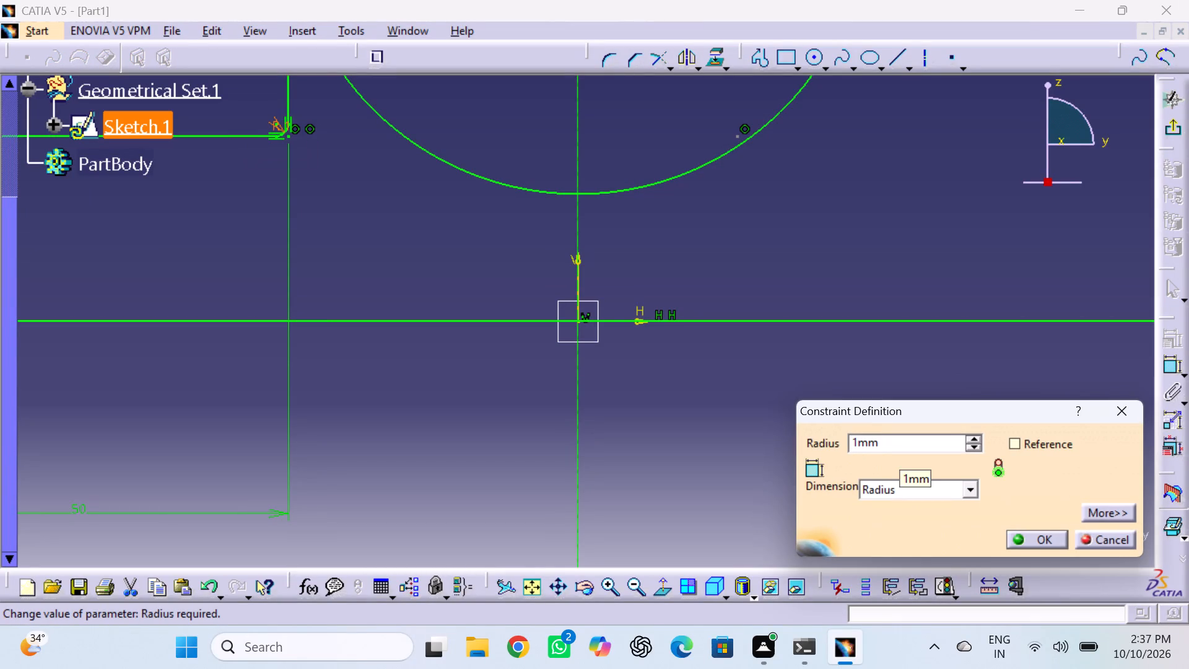
pyautogui.click(923, 450)
pyautogui.press('3')
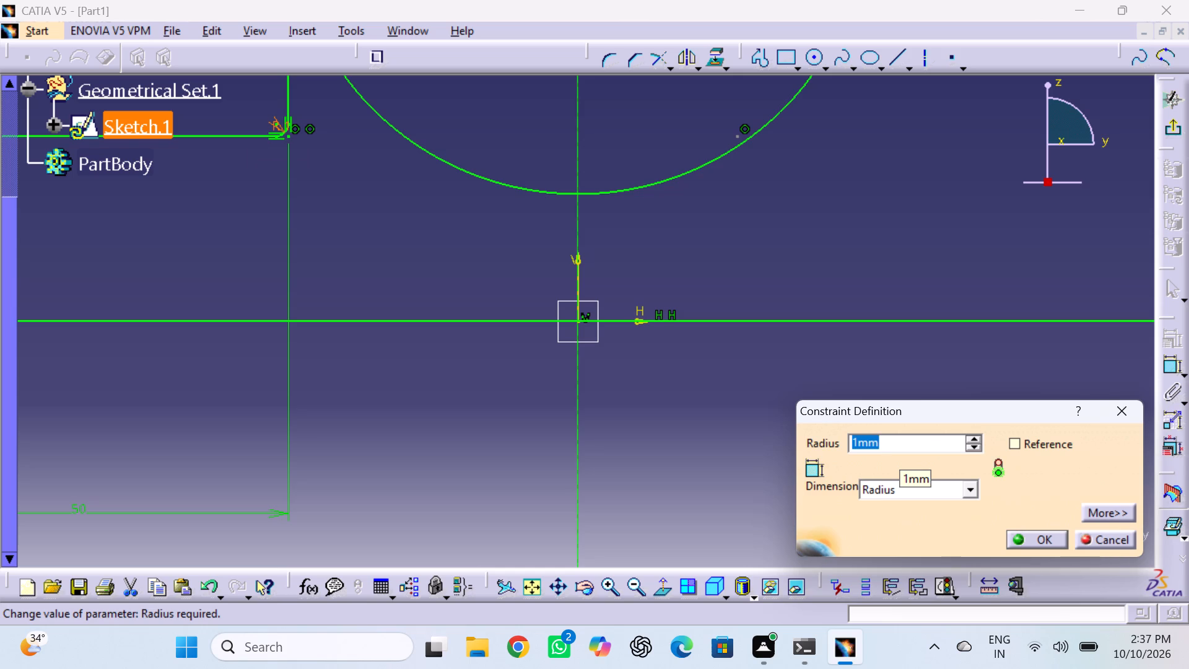
pyautogui.press('Return')
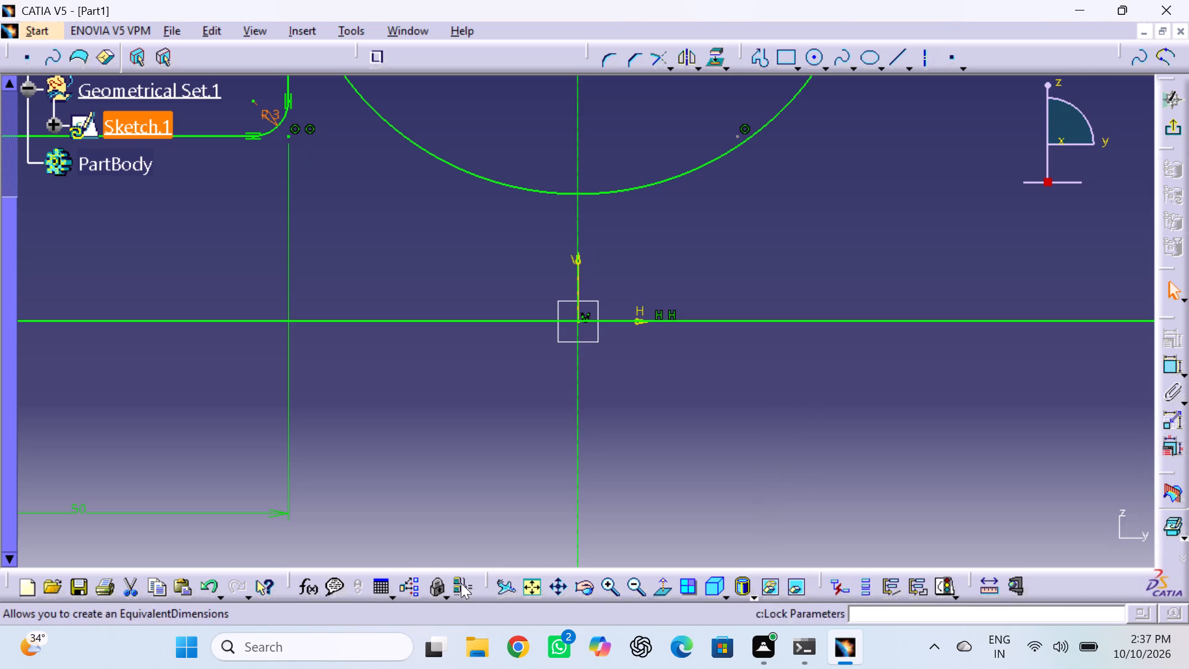
# Dimension the length of the vertical edge at the 90 mm end of the base and set it to 27 mm.
pyautogui.click(525, 584)
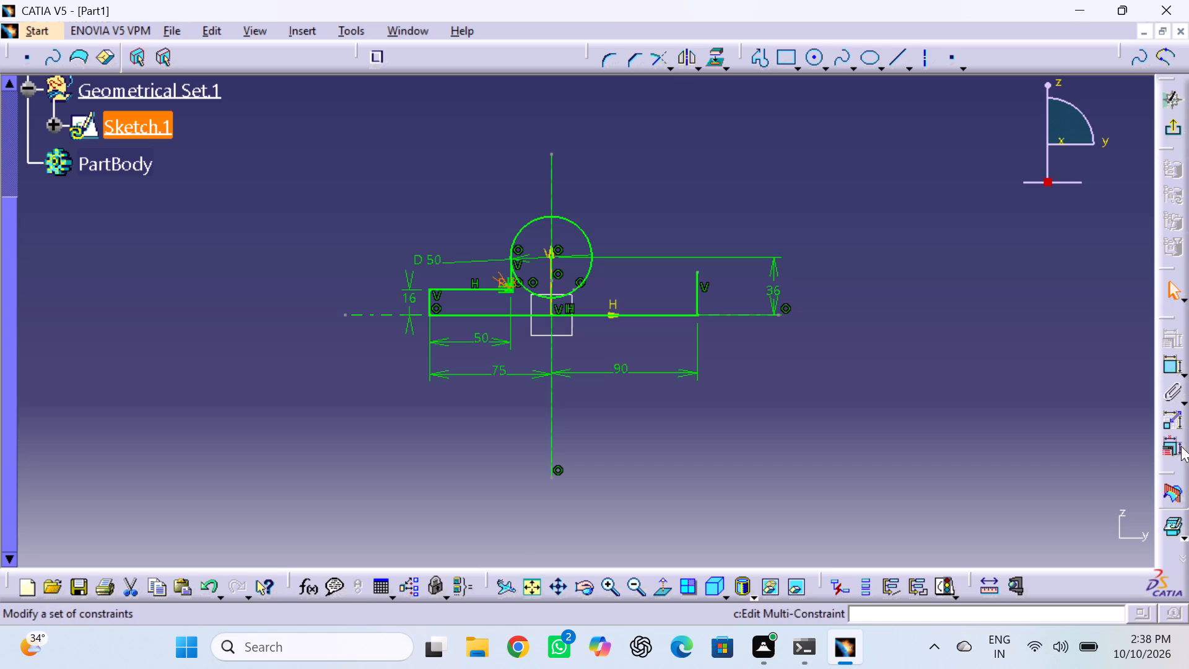
pyautogui.click(1170, 370)
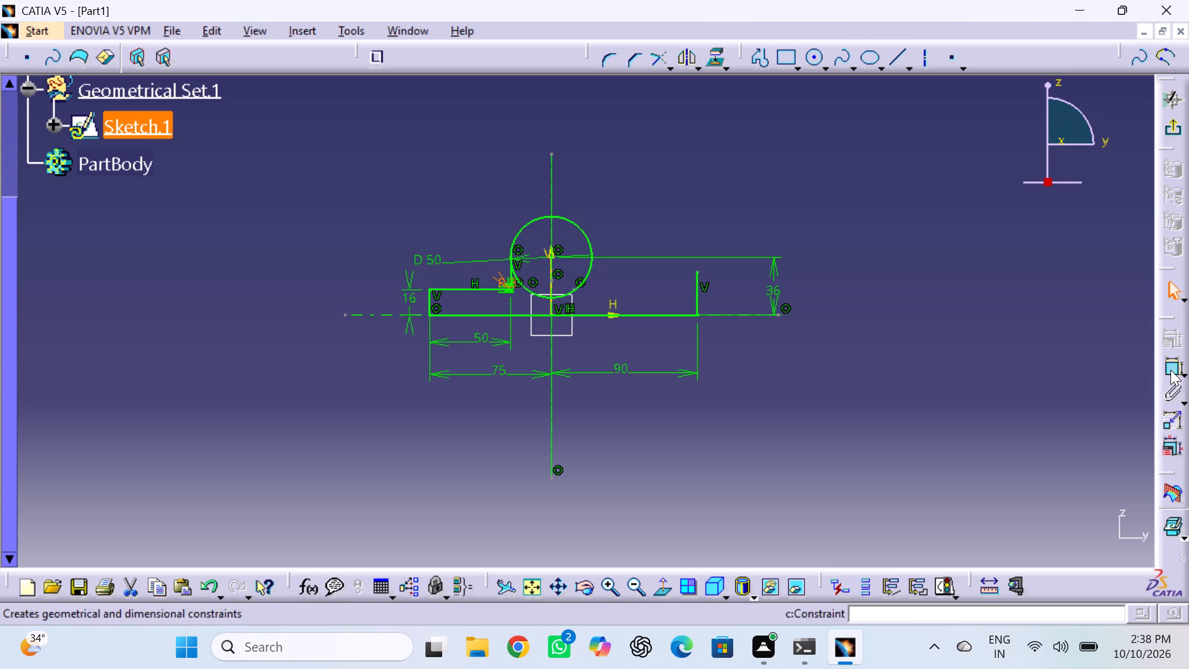
pyautogui.click(696, 297)
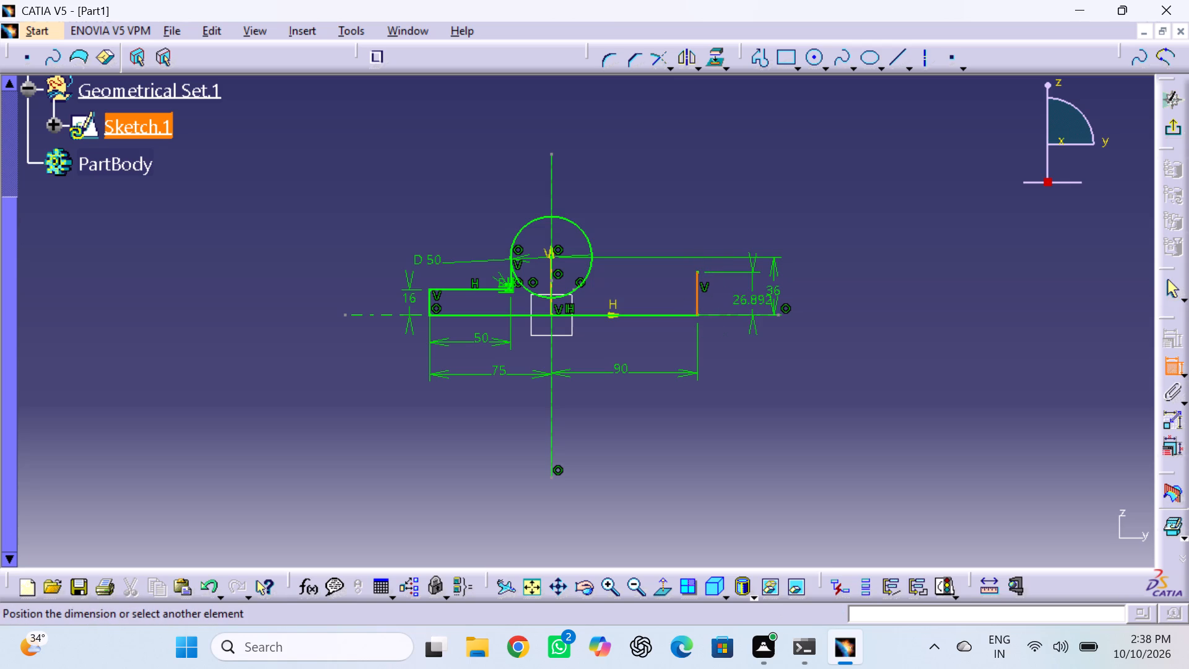
pyautogui.click(767, 304)
pyautogui.doubleClick(753, 296)
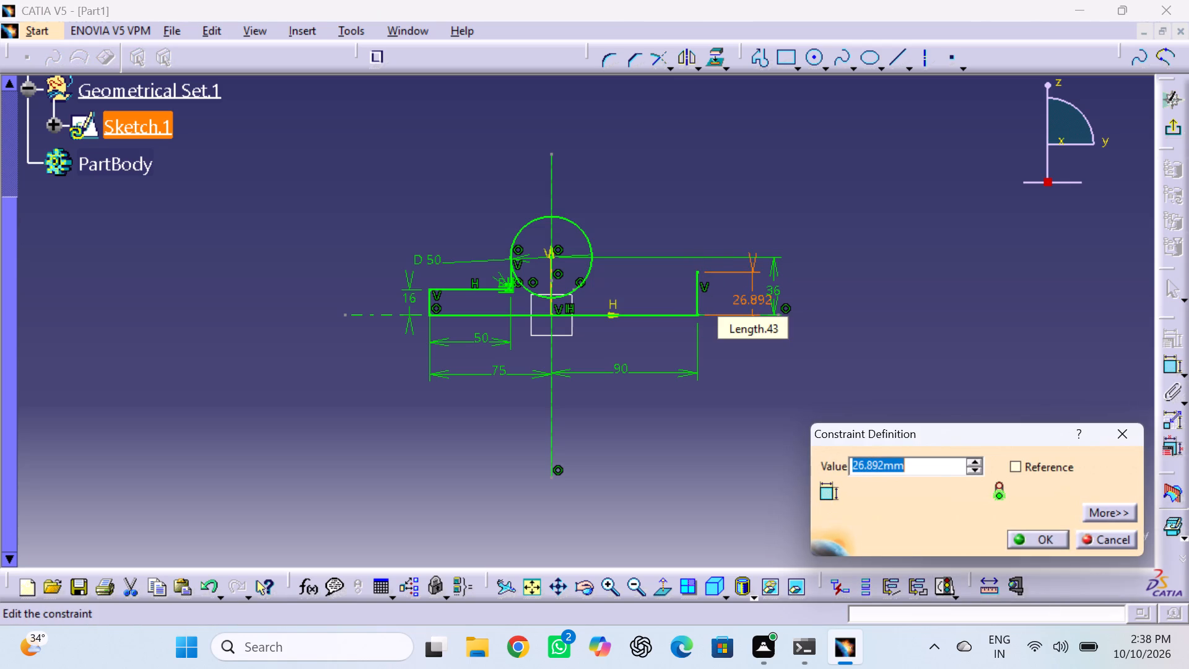
pyautogui.press('2')
pyautogui.press('7')
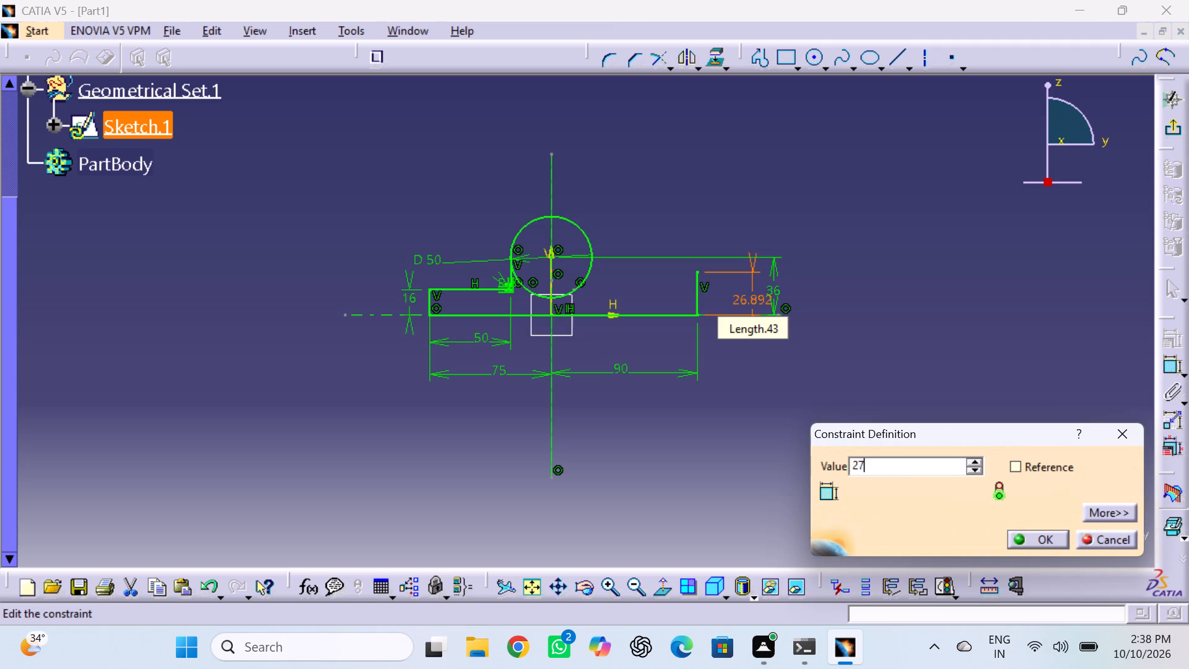
pyautogui.press('Return')
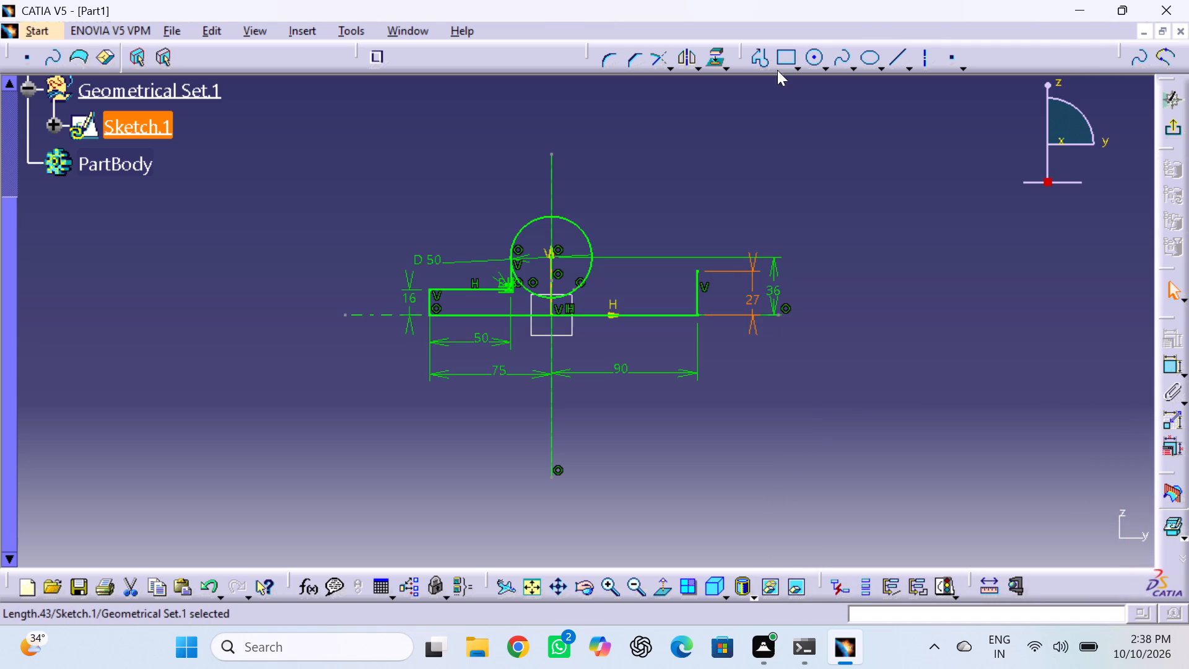
# Draw a horizontal line about 67 mm long from the top of the 27 mm vertical edge to the 50 mm circle.
pyautogui.click(757, 51)
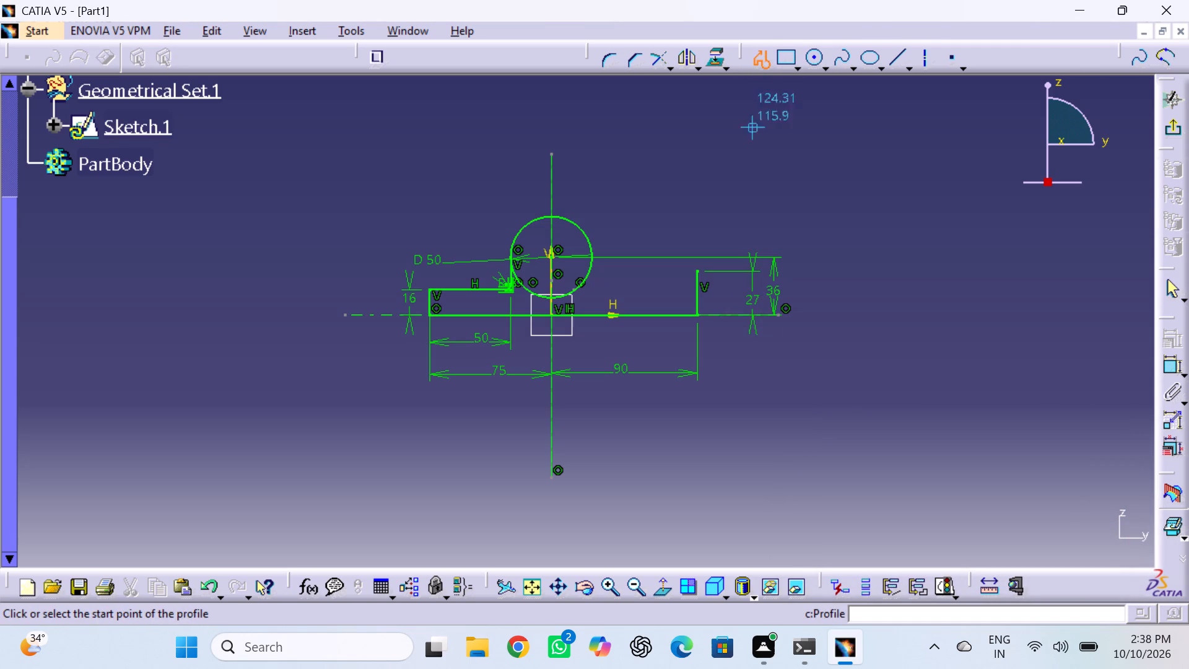
pyautogui.click(699, 271)
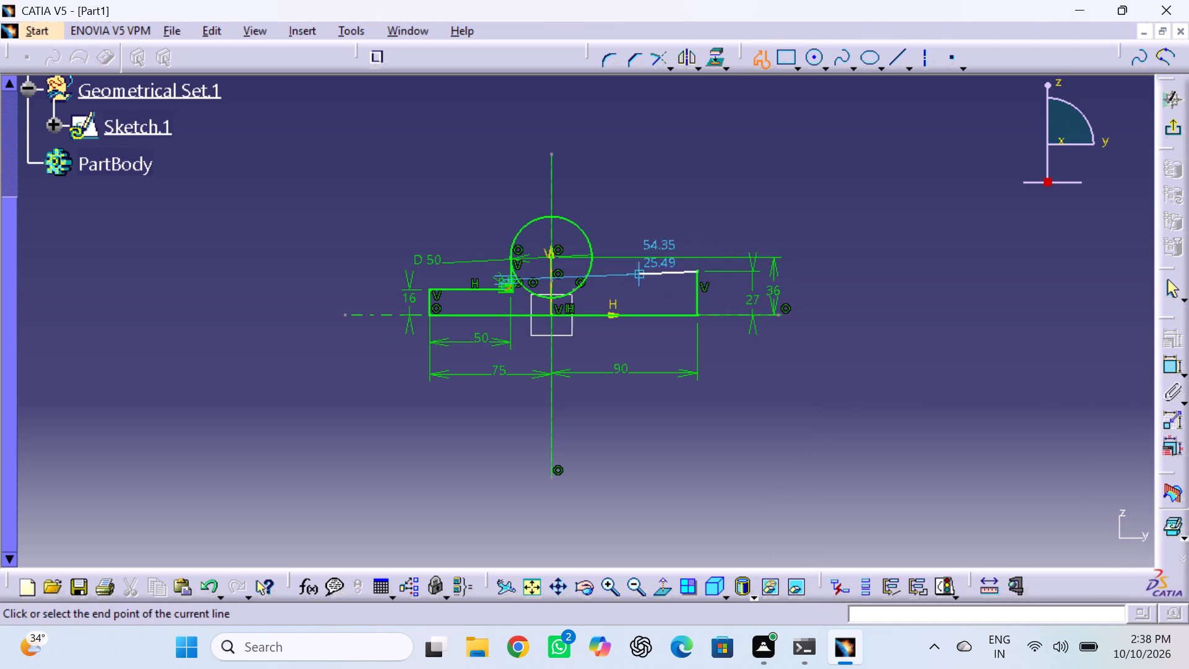
pyautogui.click(590, 267)
pyautogui.press('Escape')
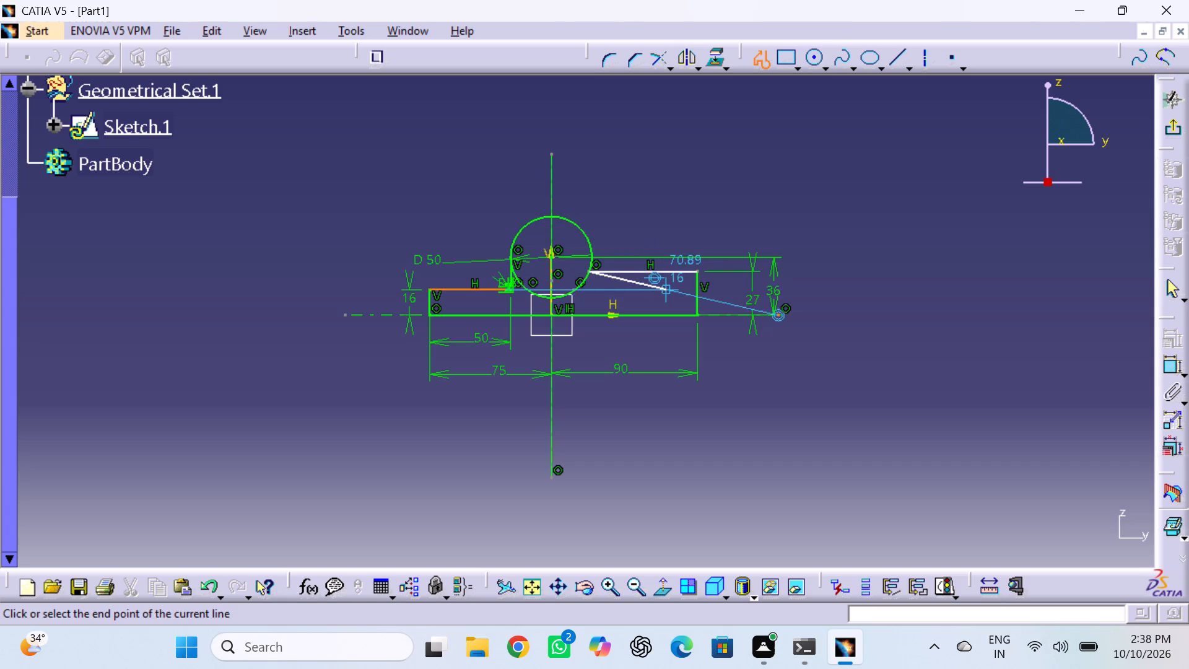
pyautogui.press('Escape')
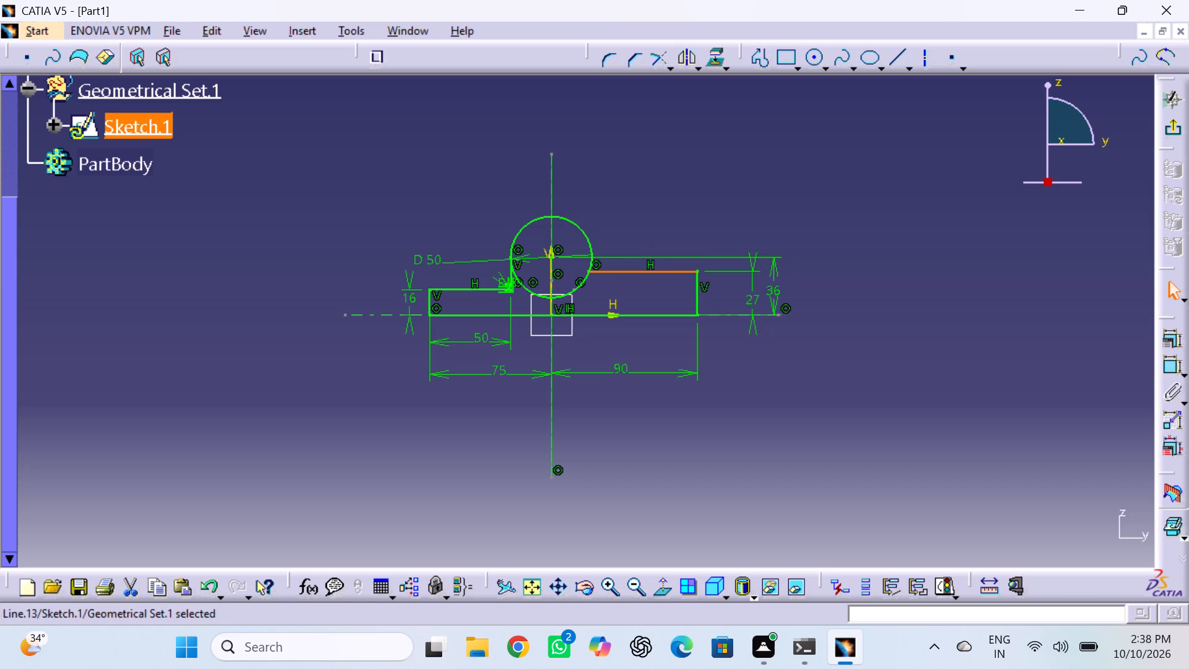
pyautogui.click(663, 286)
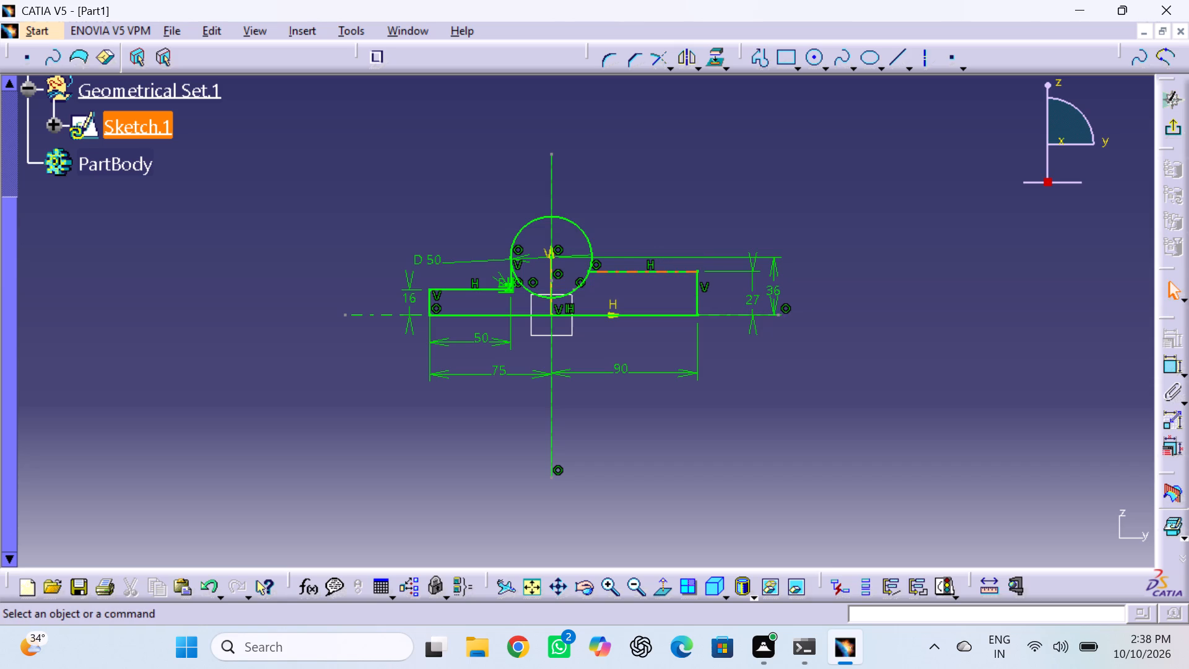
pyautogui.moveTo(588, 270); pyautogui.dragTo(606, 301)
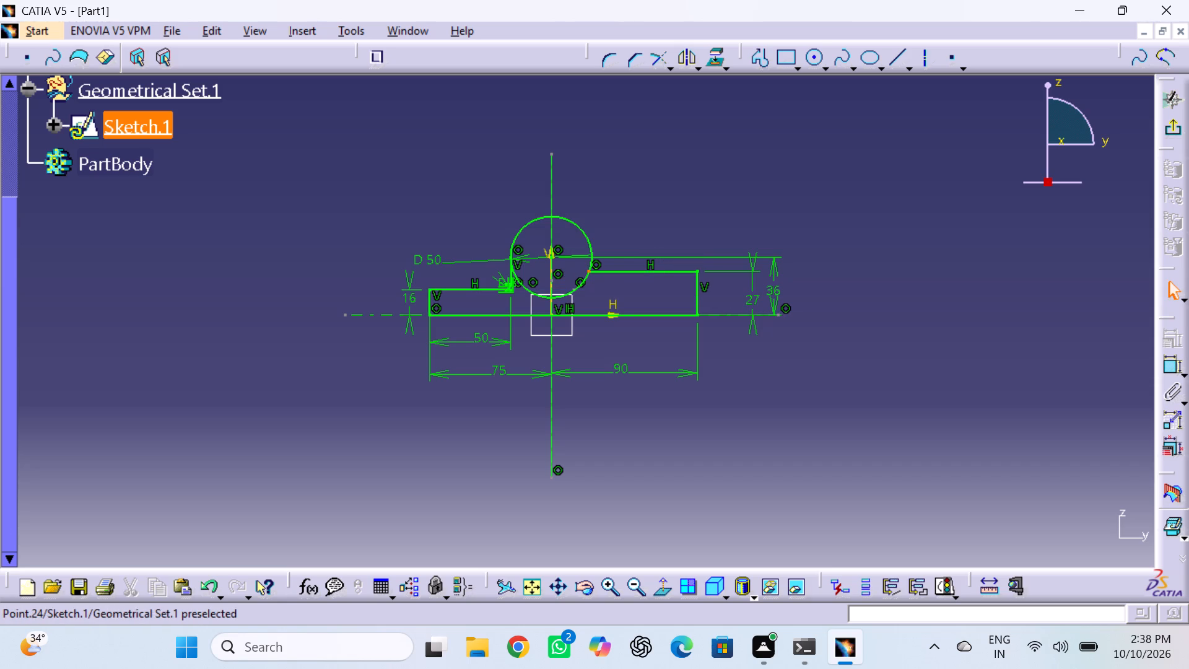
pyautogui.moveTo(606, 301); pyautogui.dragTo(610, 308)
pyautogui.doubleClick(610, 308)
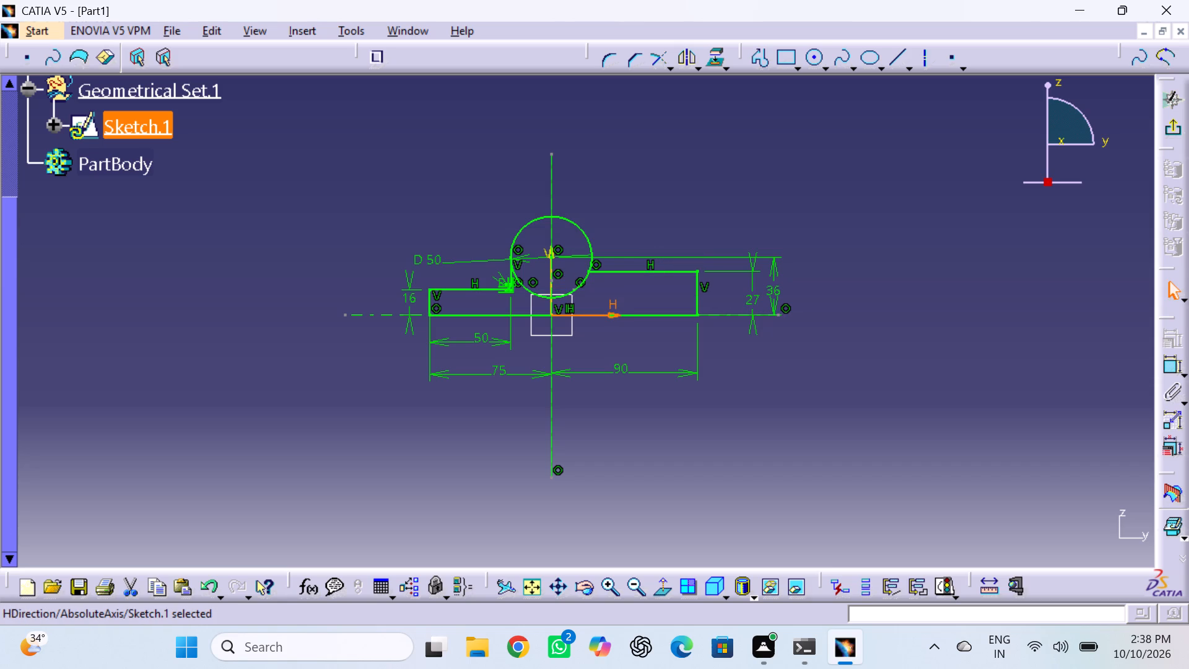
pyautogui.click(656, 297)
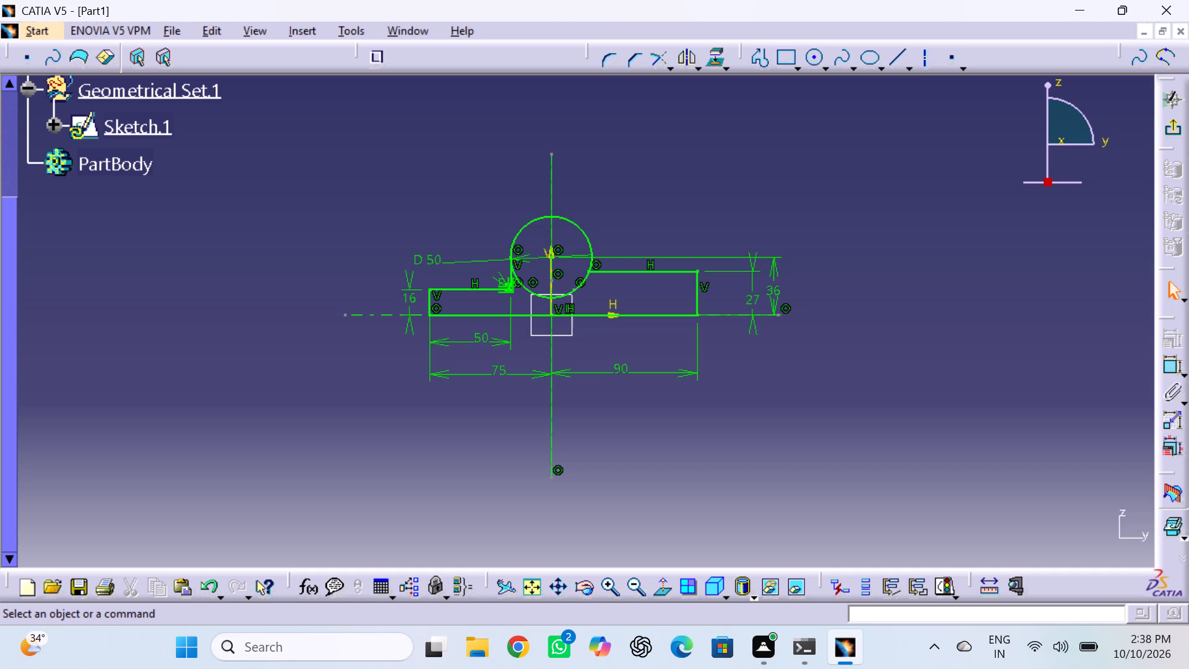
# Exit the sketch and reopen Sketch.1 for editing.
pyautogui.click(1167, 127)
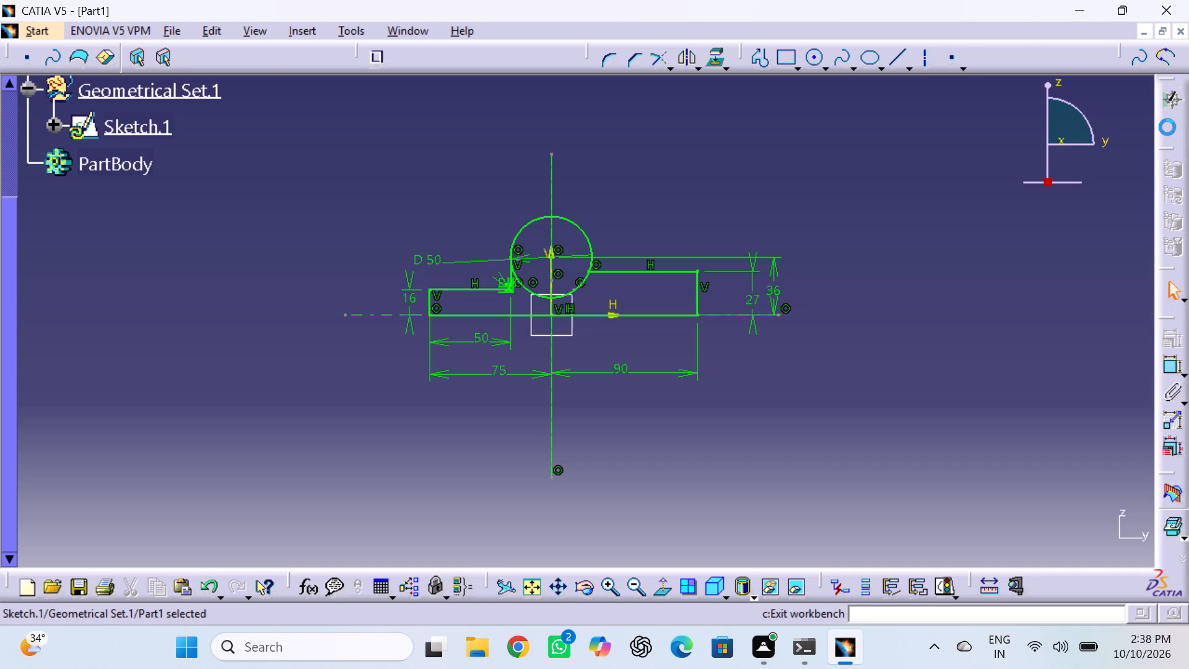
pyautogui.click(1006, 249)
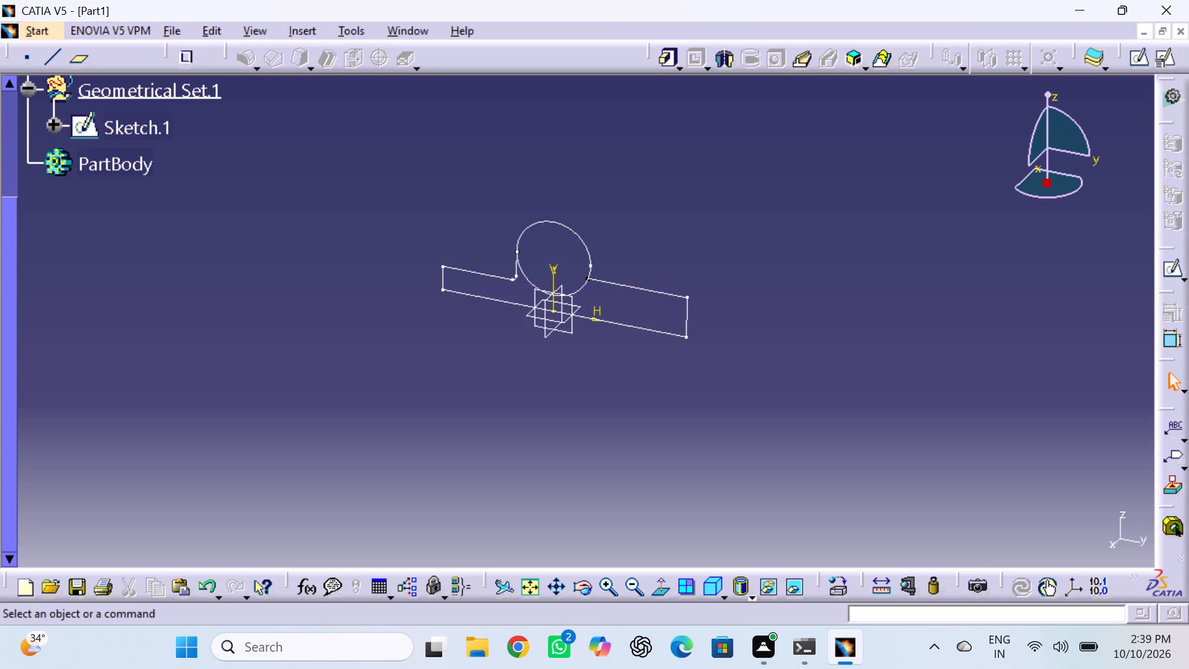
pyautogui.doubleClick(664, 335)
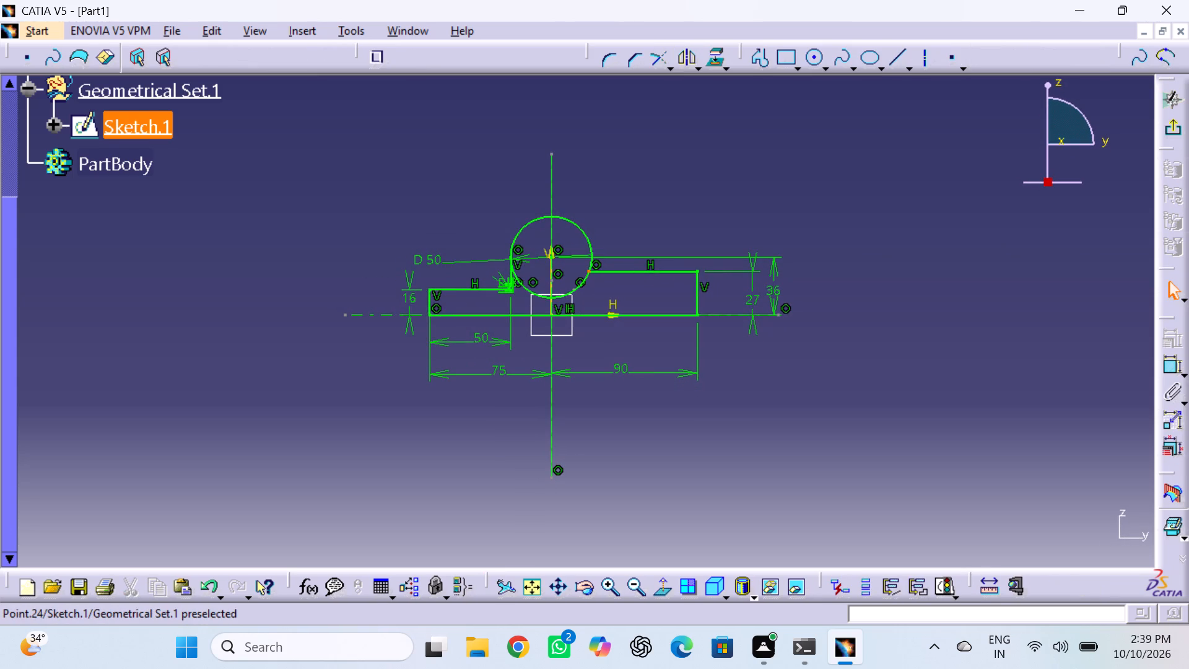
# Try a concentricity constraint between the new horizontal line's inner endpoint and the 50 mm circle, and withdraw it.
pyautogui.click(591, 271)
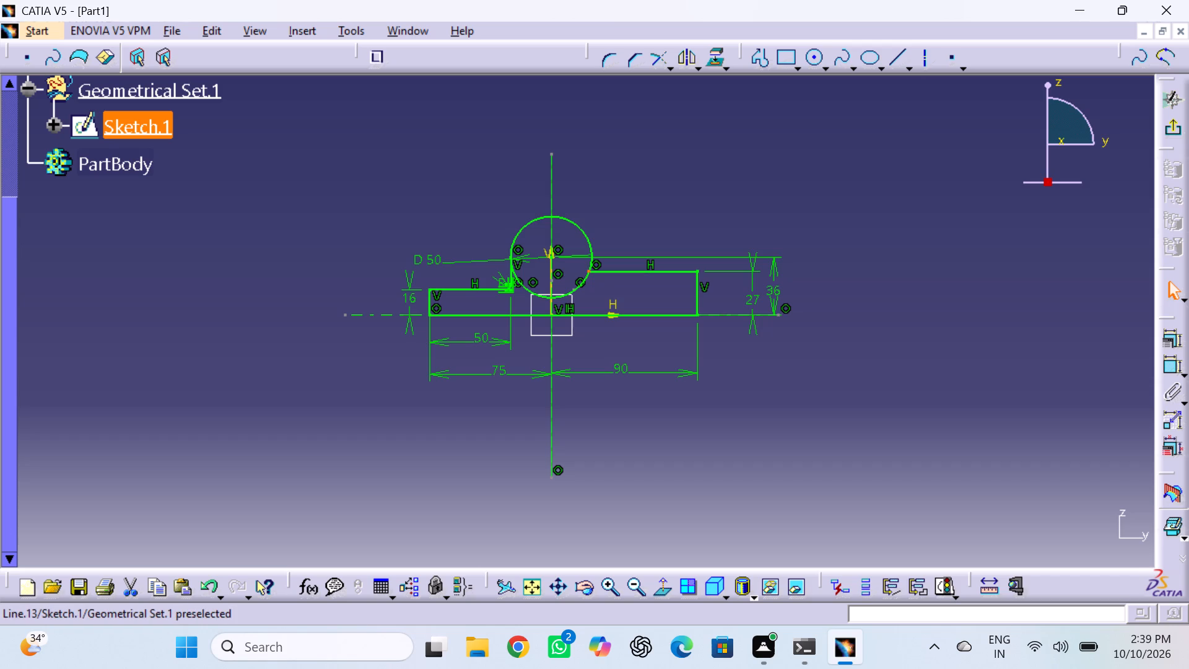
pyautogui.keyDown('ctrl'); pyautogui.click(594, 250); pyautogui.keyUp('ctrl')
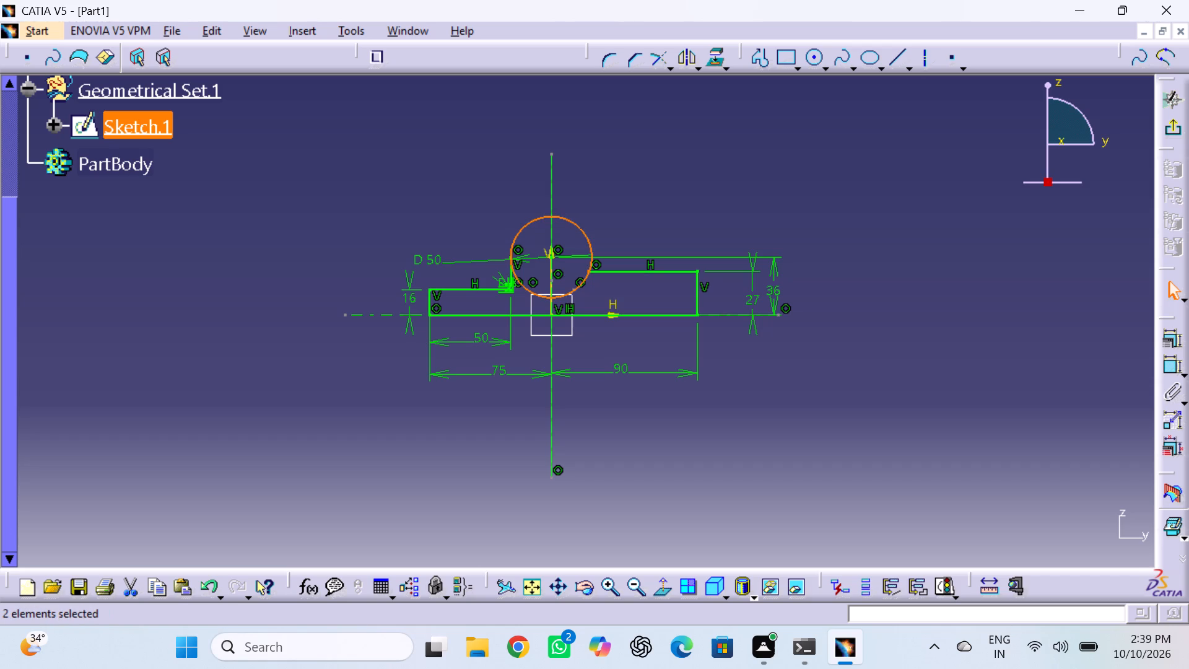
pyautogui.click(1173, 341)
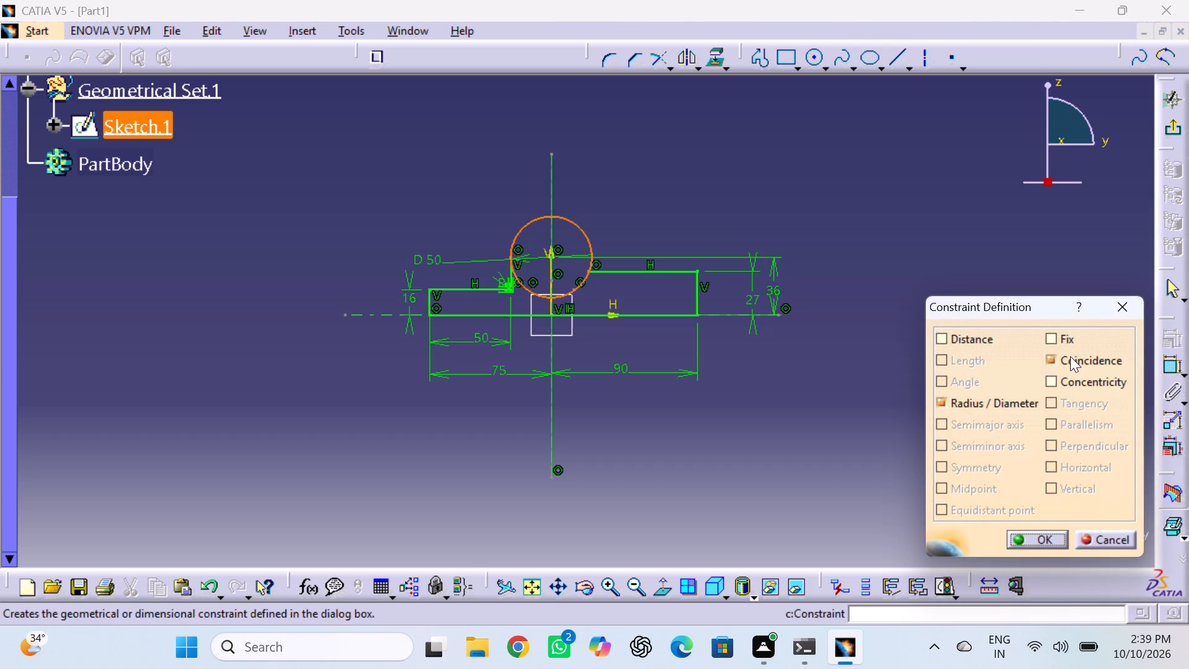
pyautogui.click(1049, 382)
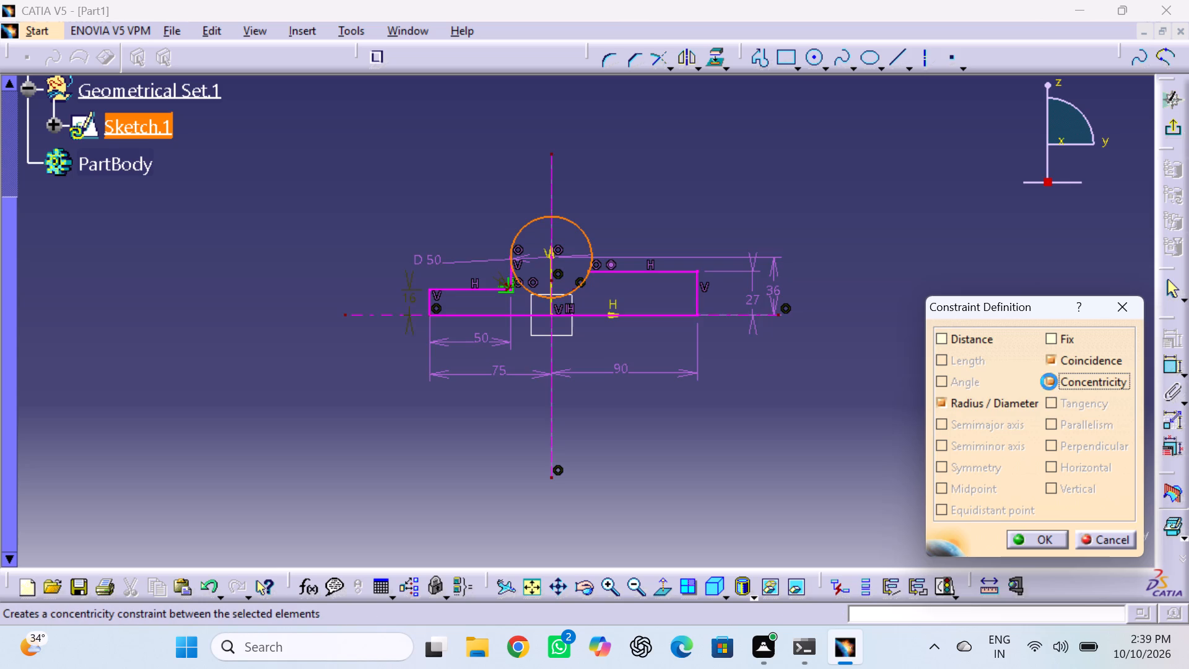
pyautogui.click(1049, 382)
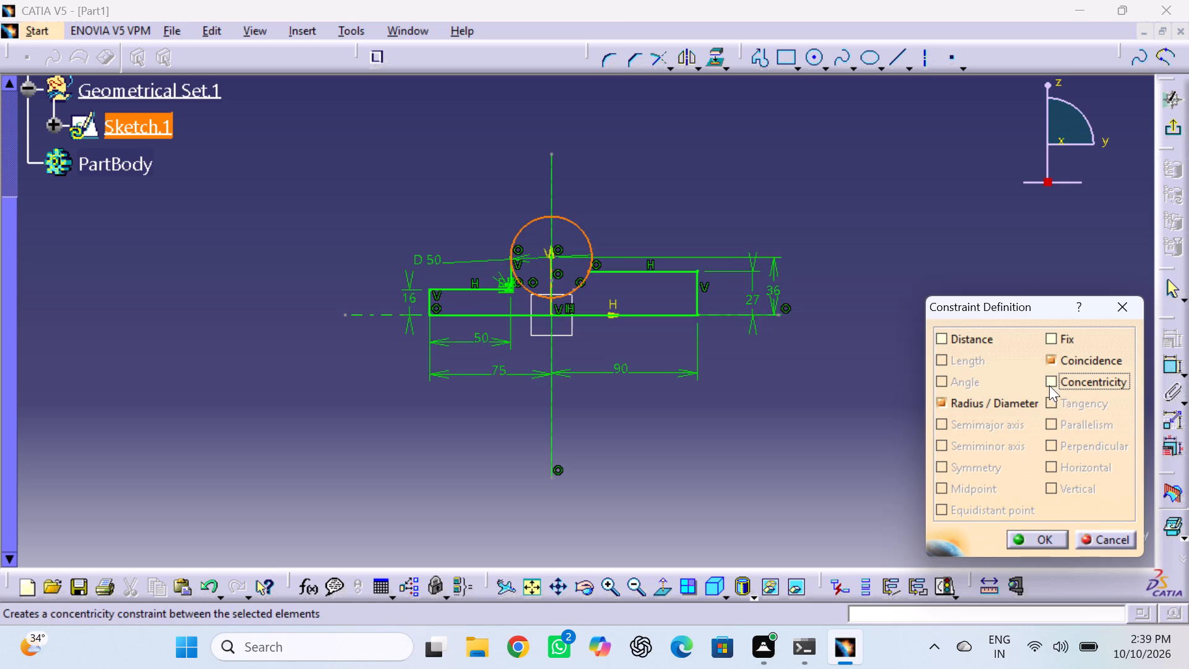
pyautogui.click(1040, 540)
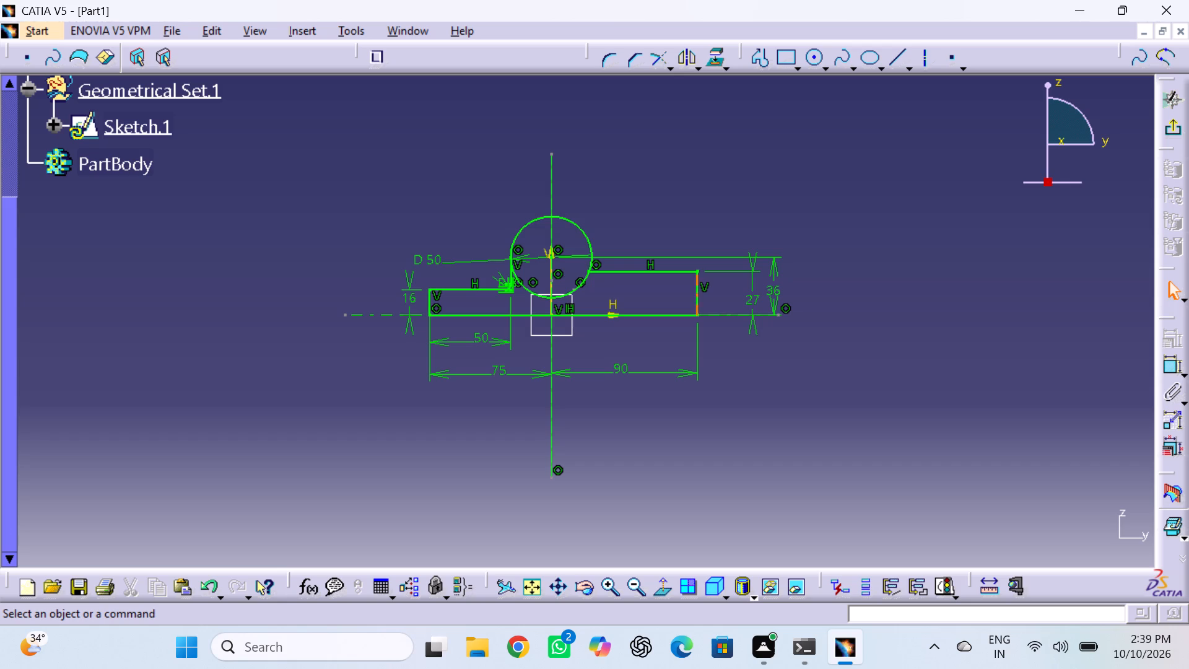
# Set the height of the vertical edge at the 90 mm end of the base to 16 mm.
pyautogui.doubleClick(755, 297)
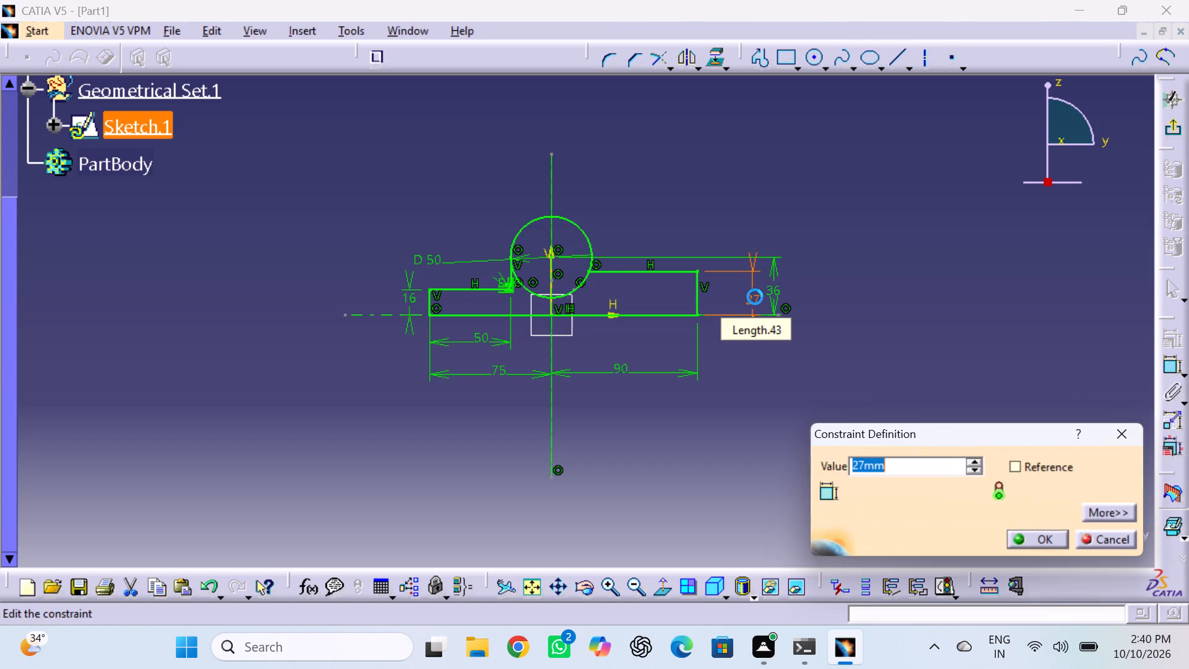
pyautogui.tripleClick(947, 463)
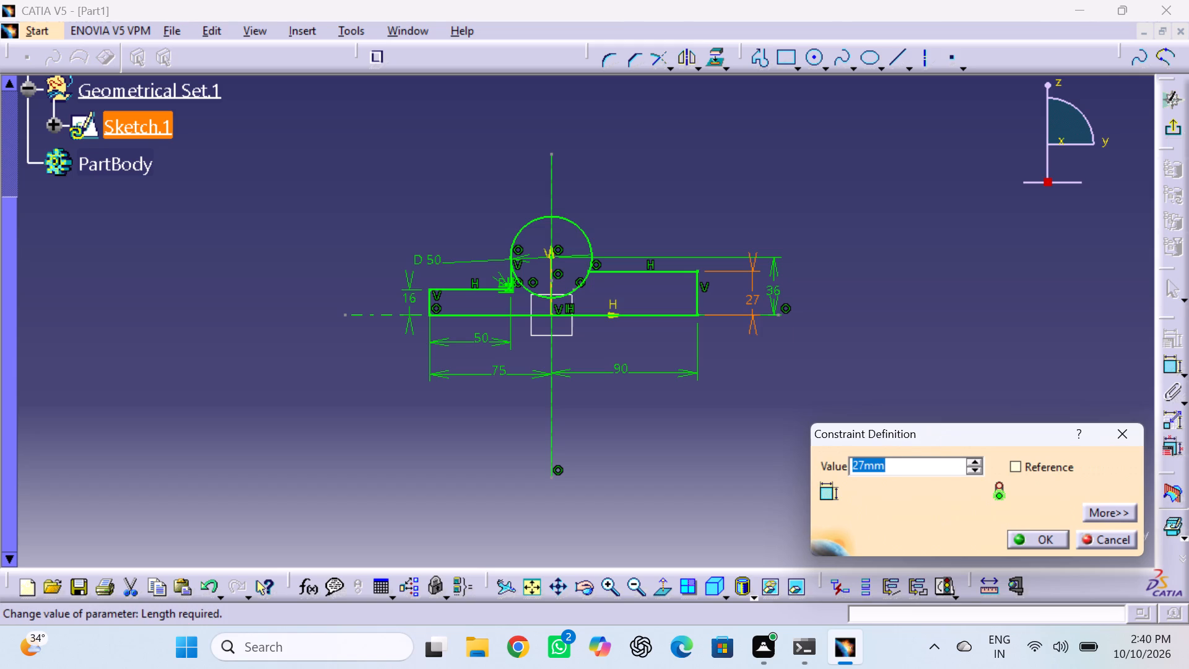
pyautogui.doubleClick(940, 464)
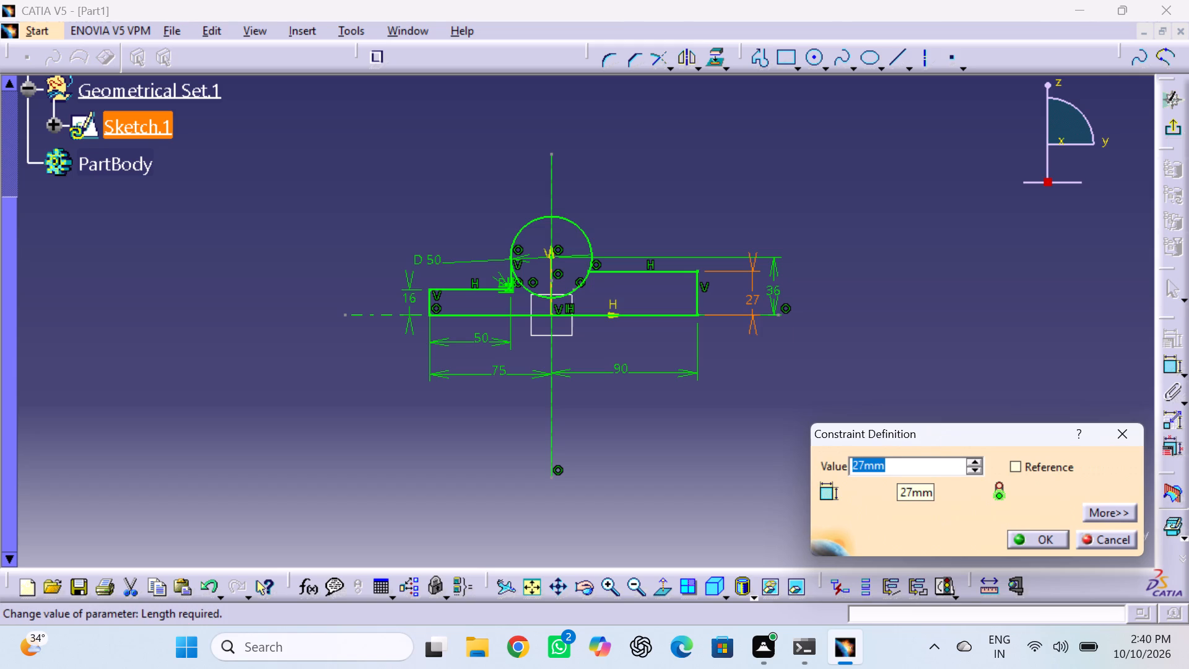
pyautogui.write('16')
pyautogui.press('Return')
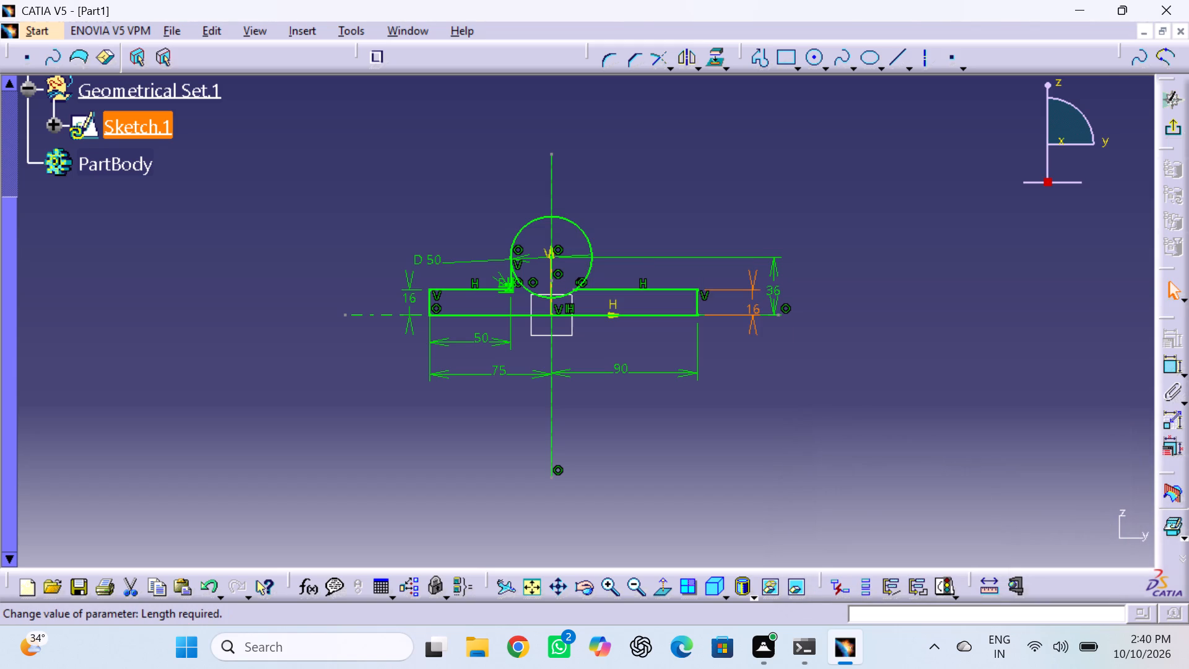
# Delete the horizontal line running from the top of the 16 mm edge at the 90 mm end to the circle.
pyautogui.click(645, 289)
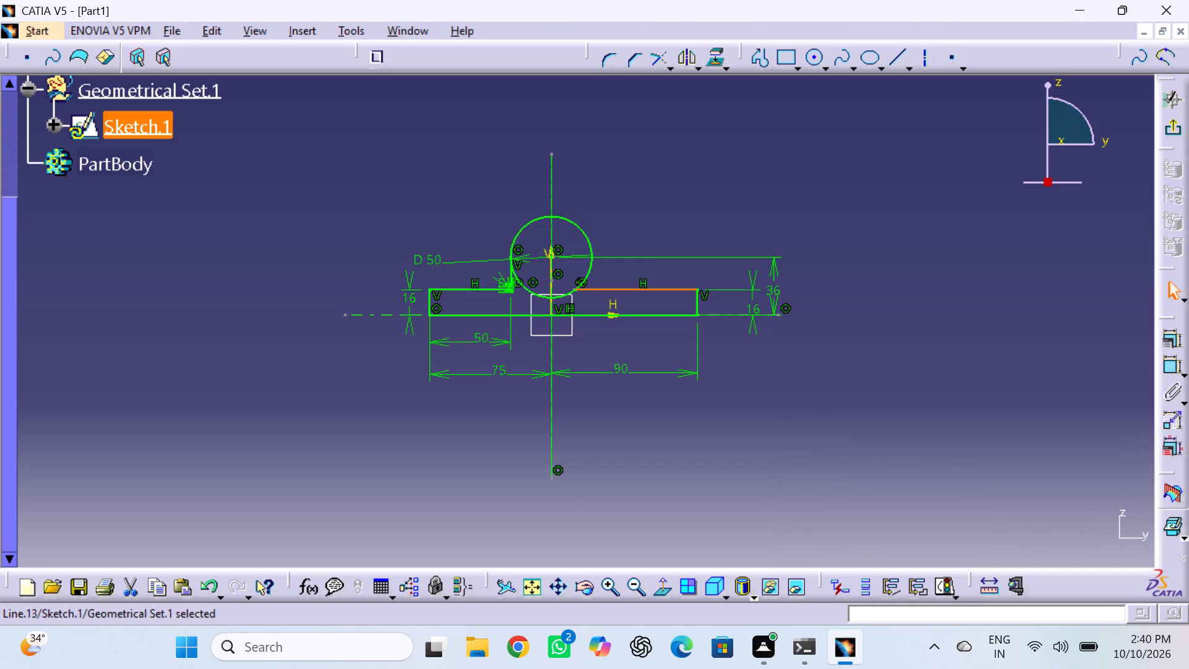
pyautogui.press('Delete')
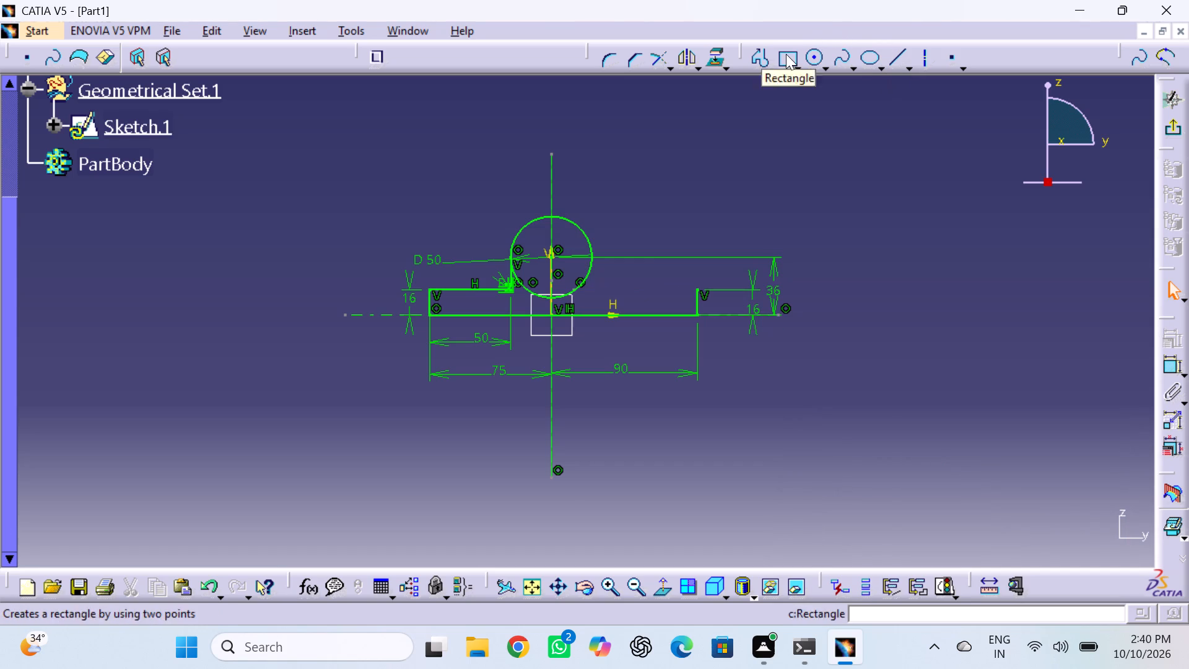
# Draw a horizontal profile line about 61 mm long from the top of the 16 mm edge at the 90 mm end toward the circle.
pyautogui.click(762, 58)
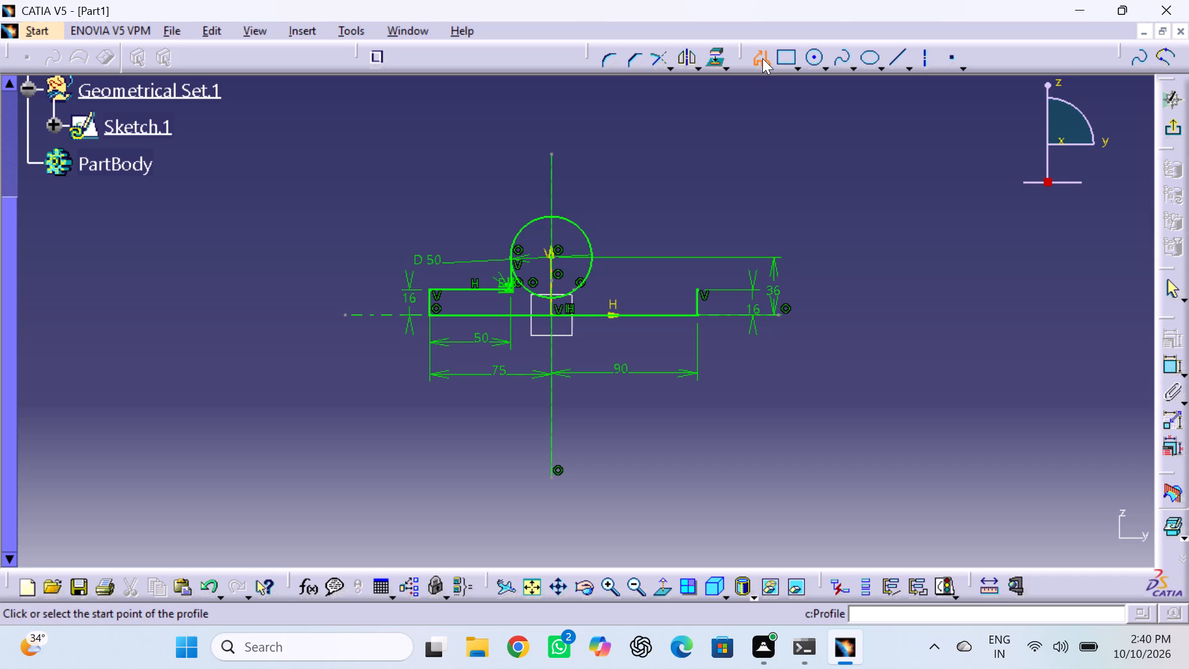
pyautogui.click(699, 291)
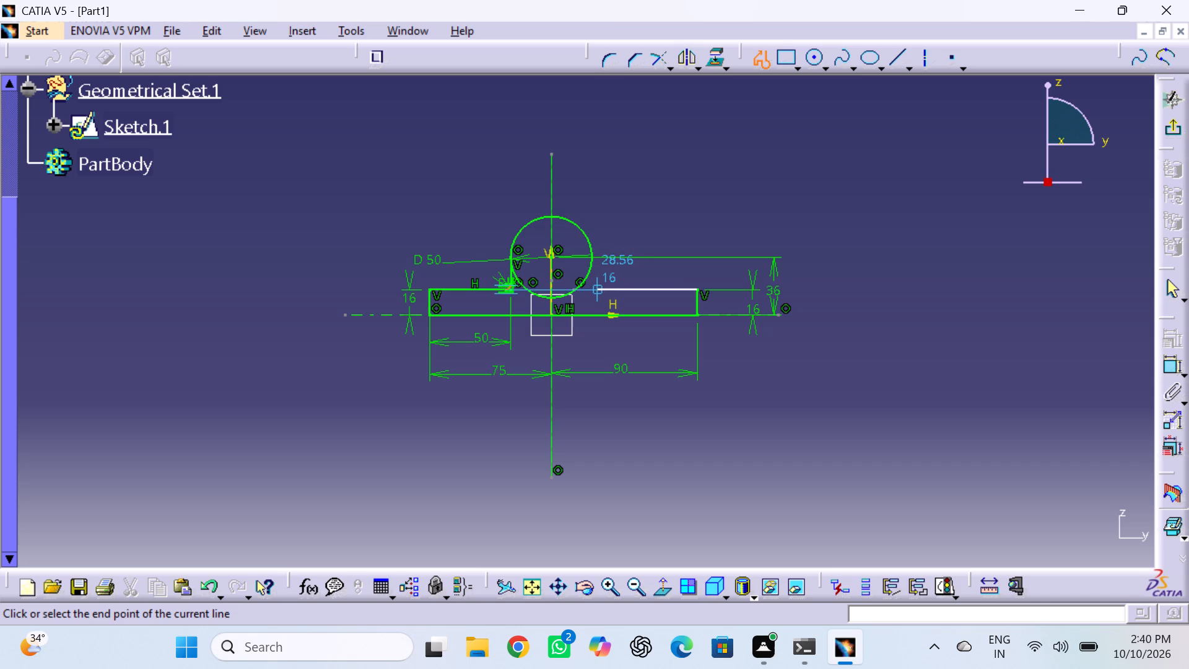
pyautogui.click(597, 287)
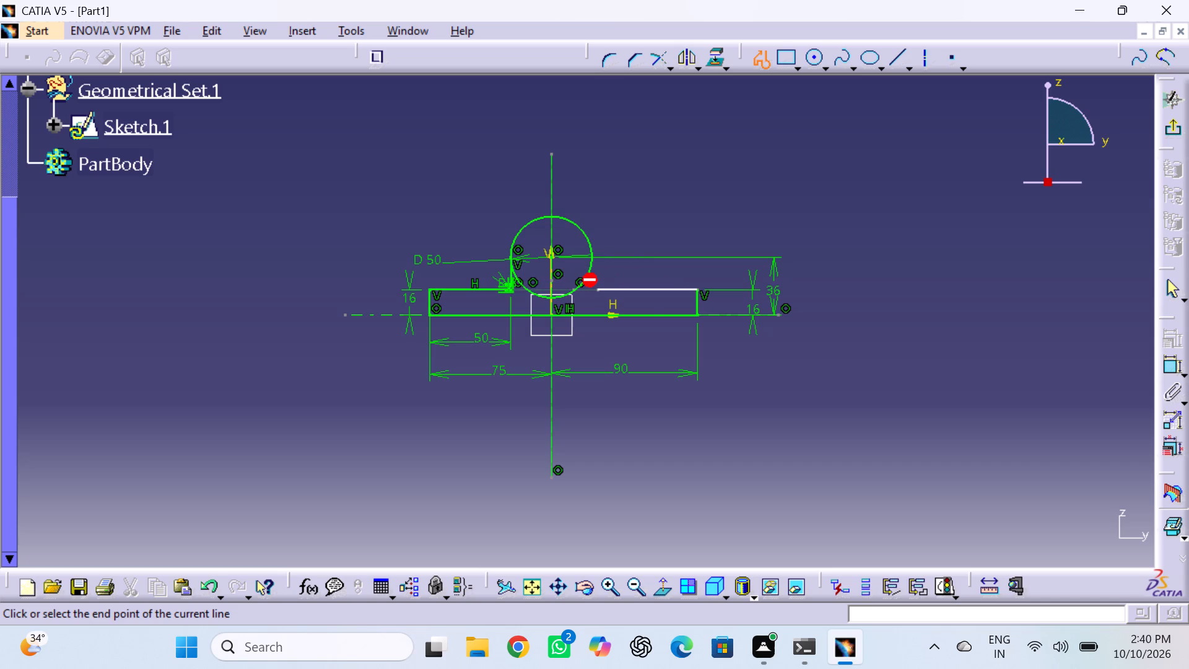
pyautogui.press('Escape')
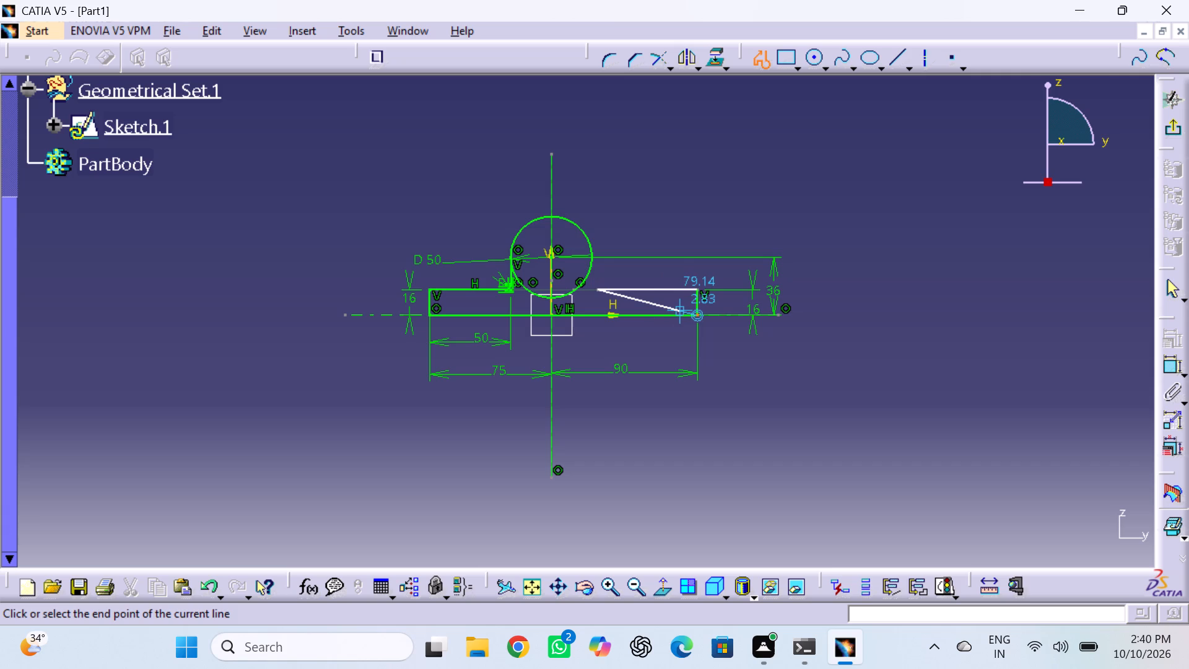
pyautogui.press('Escape')
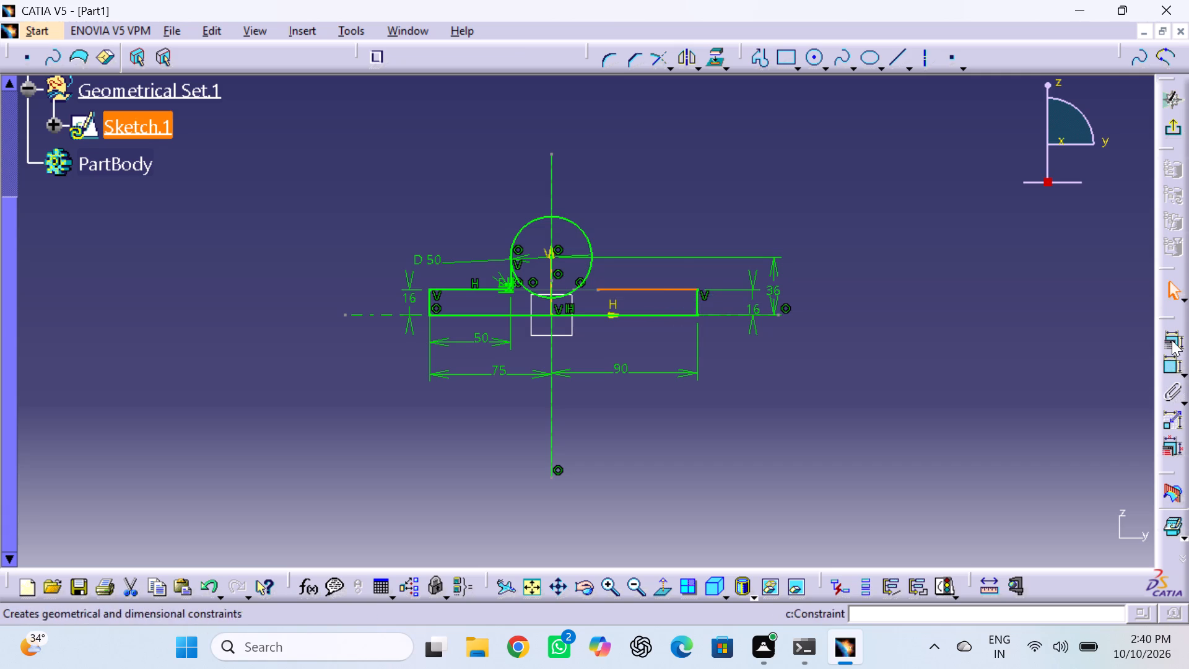
# Dimension the new horizontal line's length below the base and set it to 60 mm.
pyautogui.click(1170, 367)
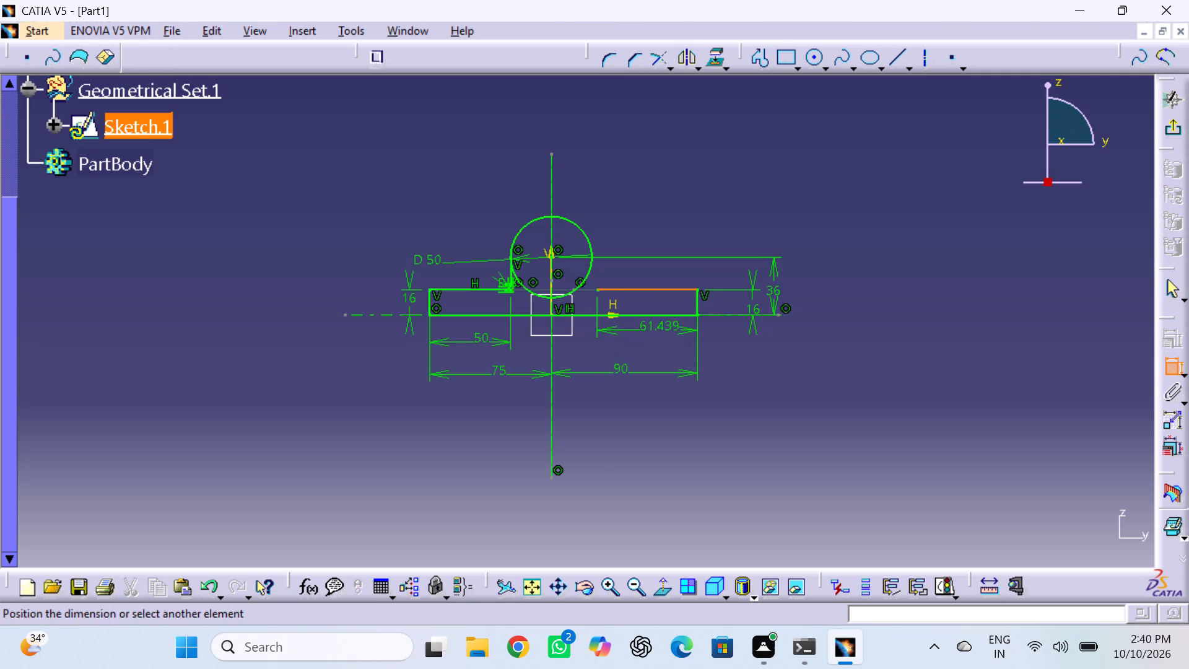
pyautogui.doubleClick(653, 345)
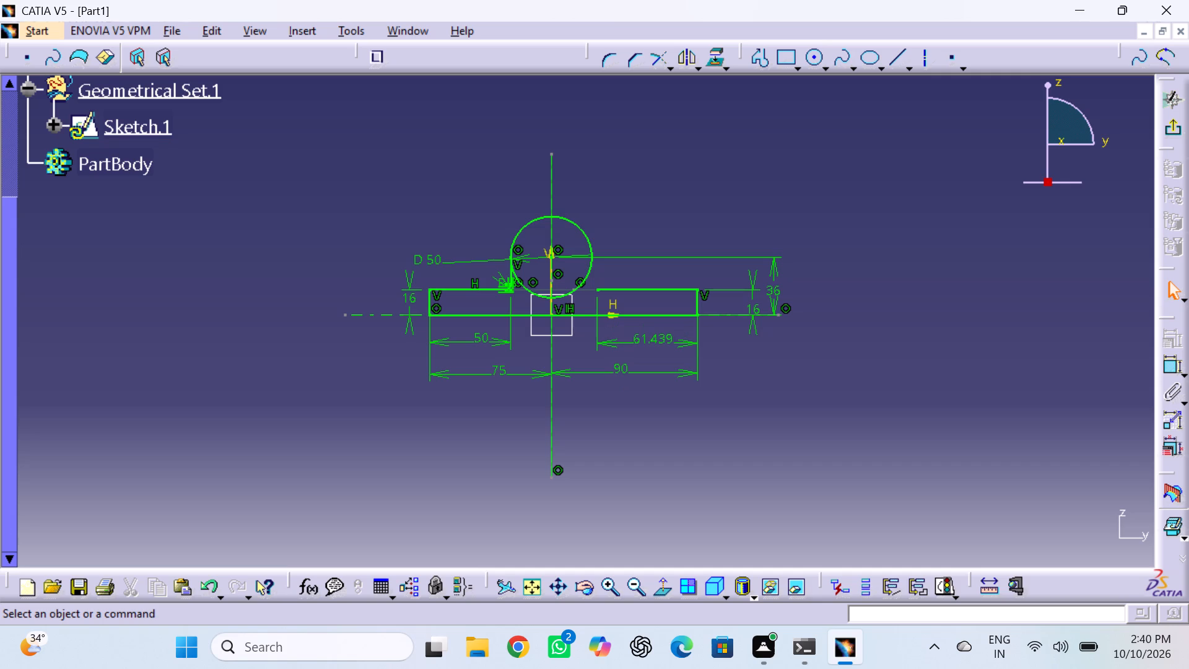
pyautogui.press('6')
pyautogui.press('0')
pyautogui.press('Return')
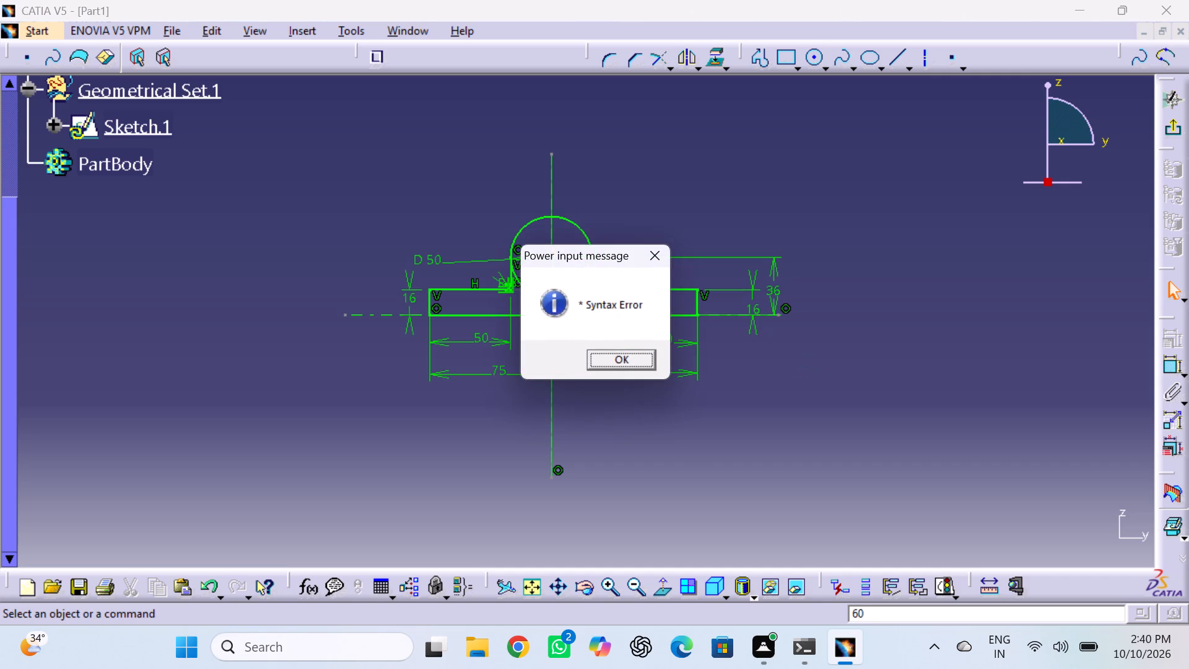
pyautogui.click(657, 251)
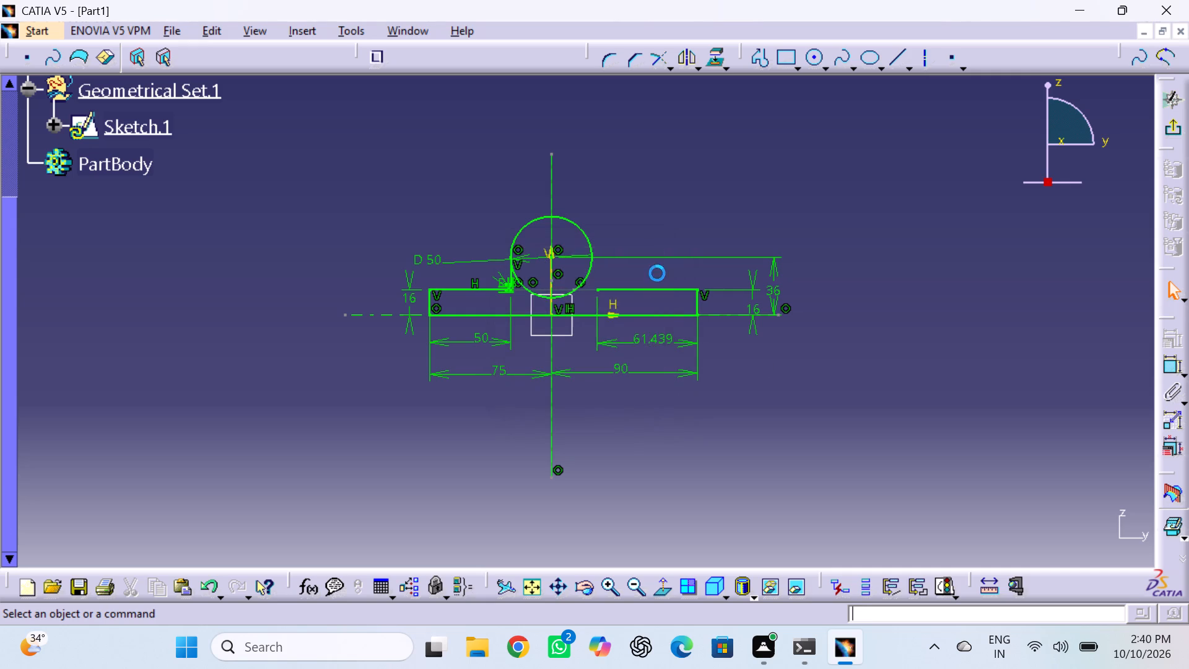
pyautogui.doubleClick(654, 339)
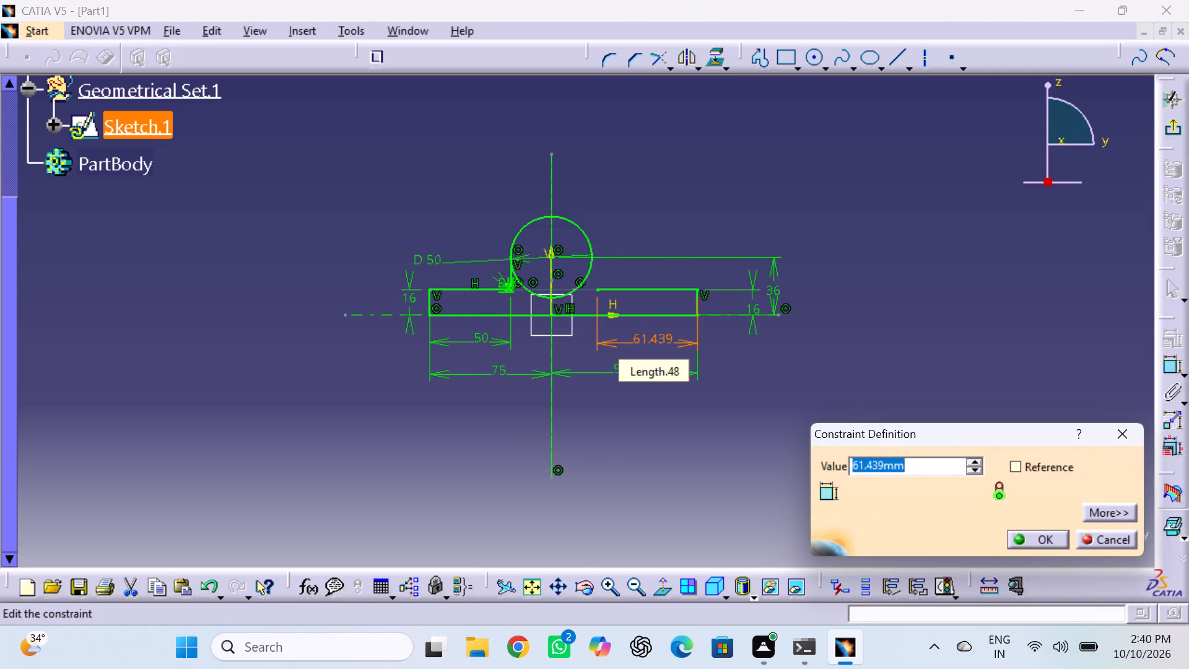
pyautogui.press('6')
pyautogui.press('0')
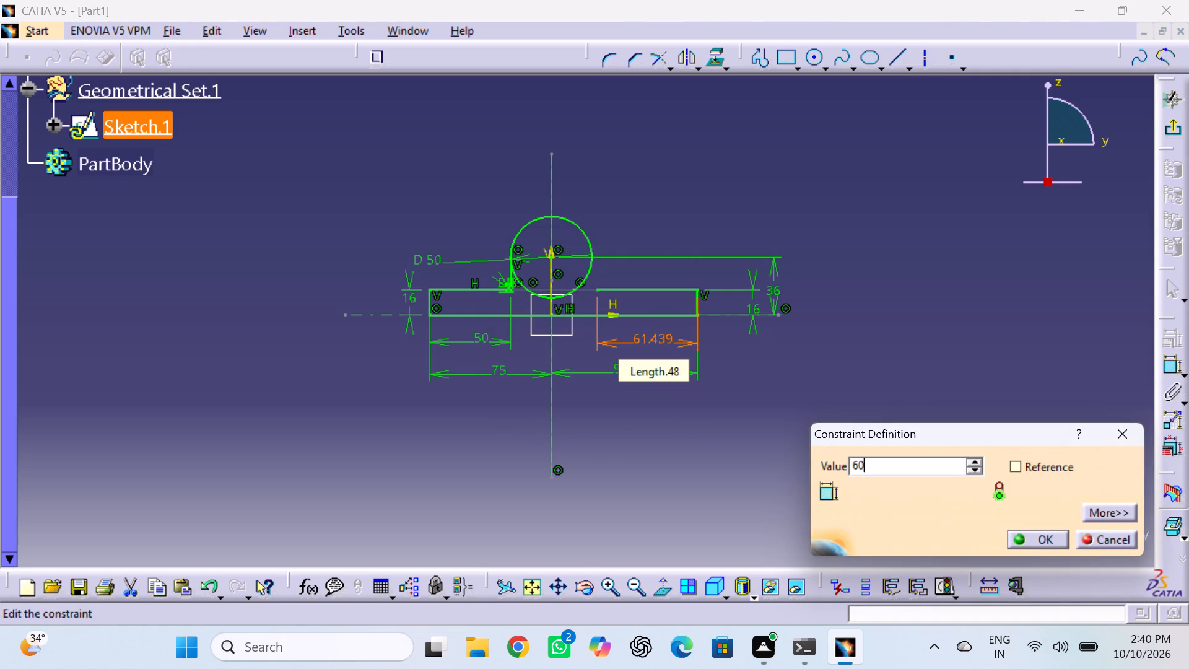
pyautogui.press('Return')
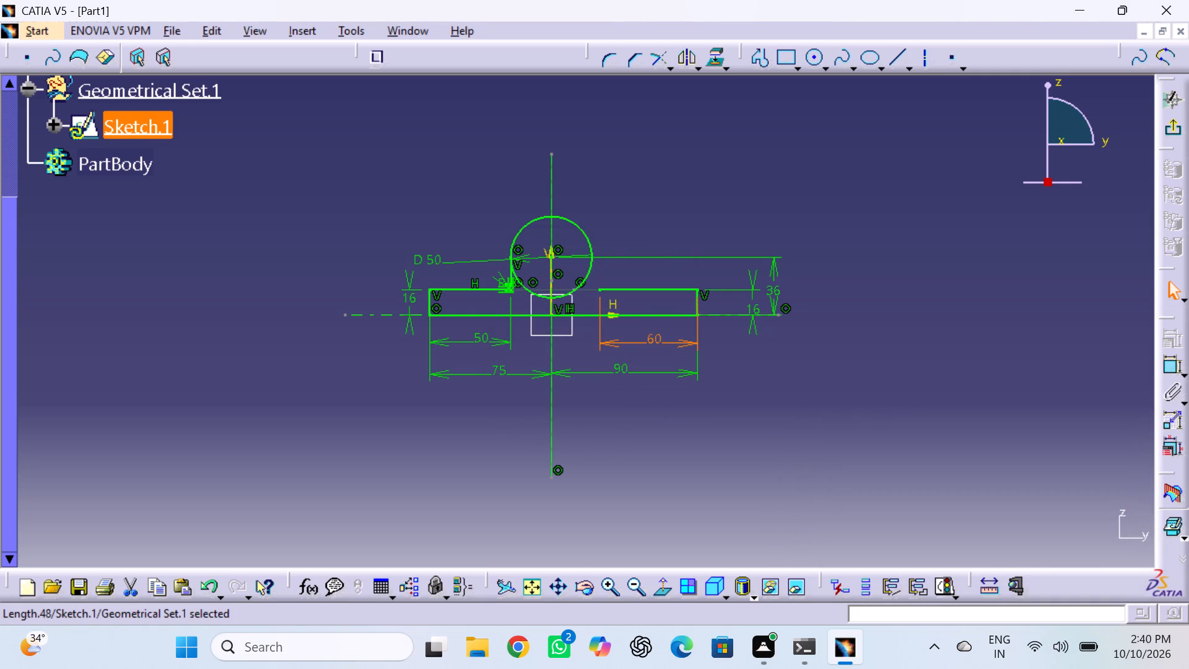
pyautogui.click(852, 354)
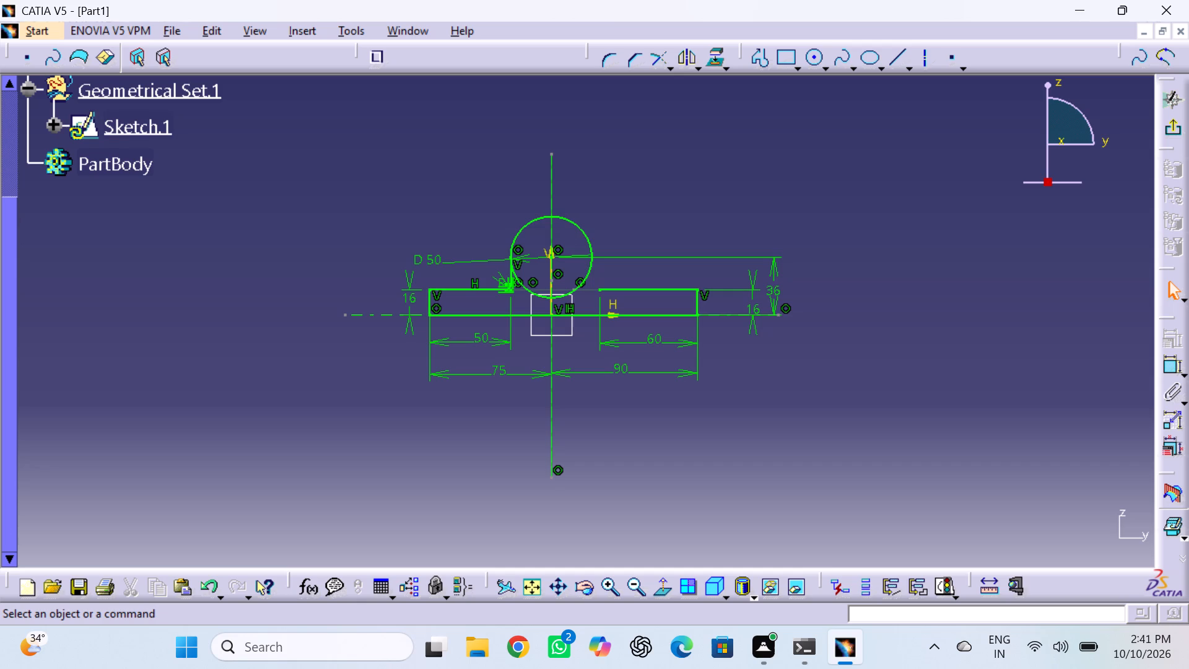
# Draw a vertical line about 20 mm long from the 60 mm line's inner endpoint up to the height of the circle's centre.
pyautogui.click(899, 63)
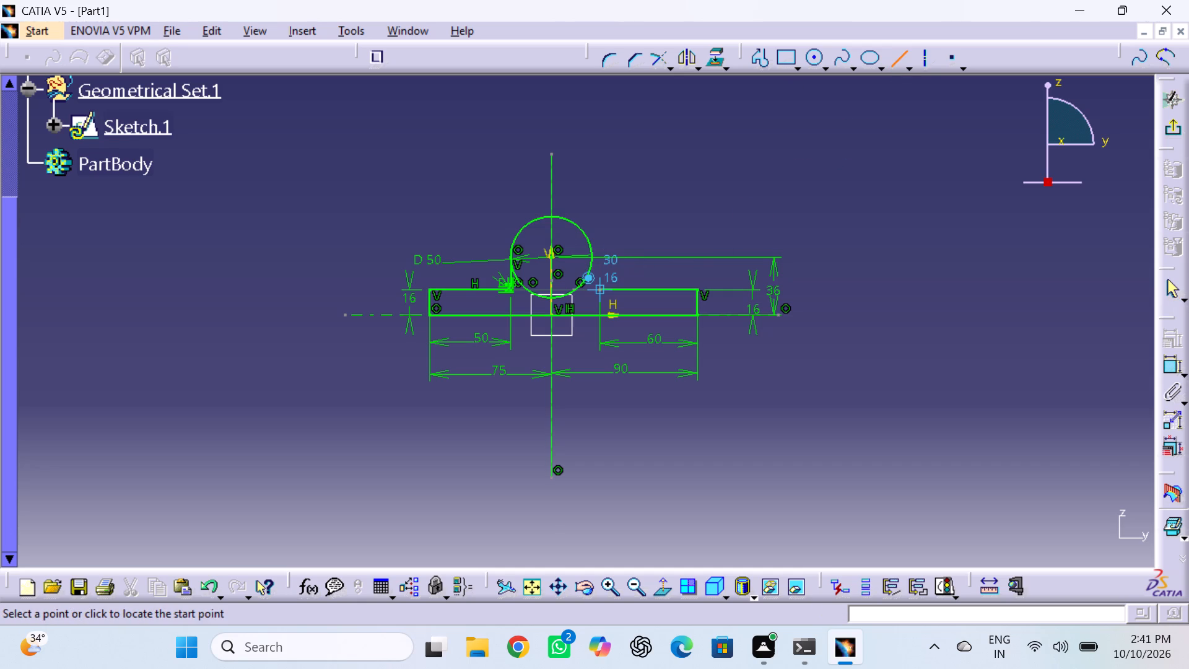
pyautogui.click(601, 291)
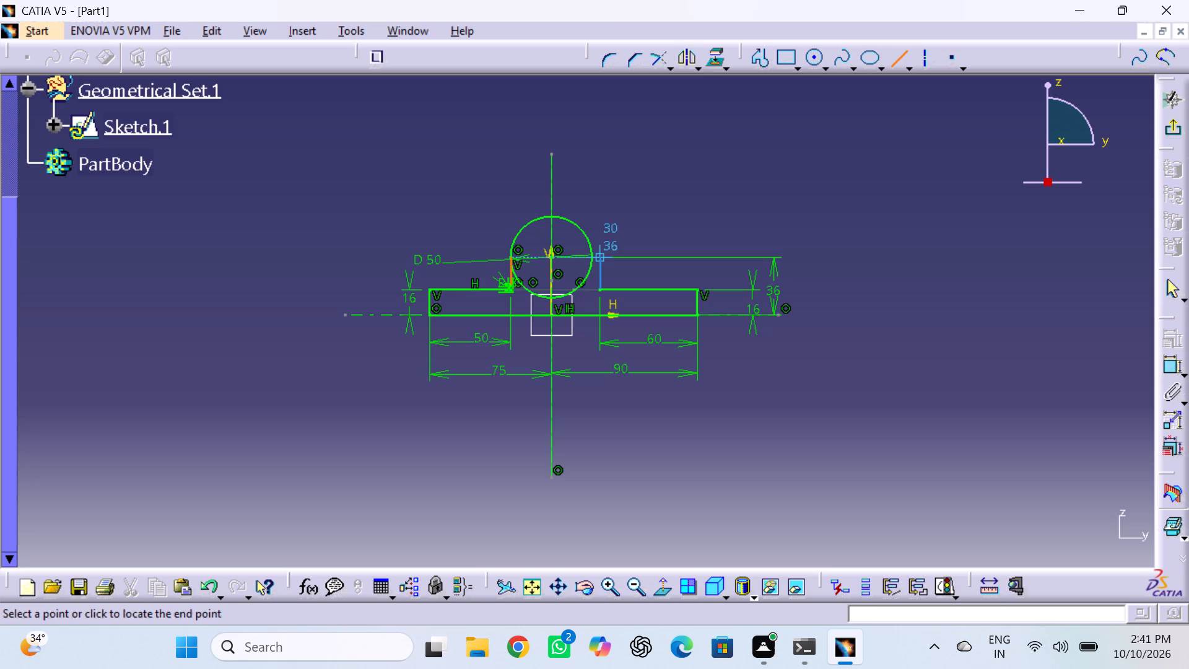
pyautogui.click(603, 258)
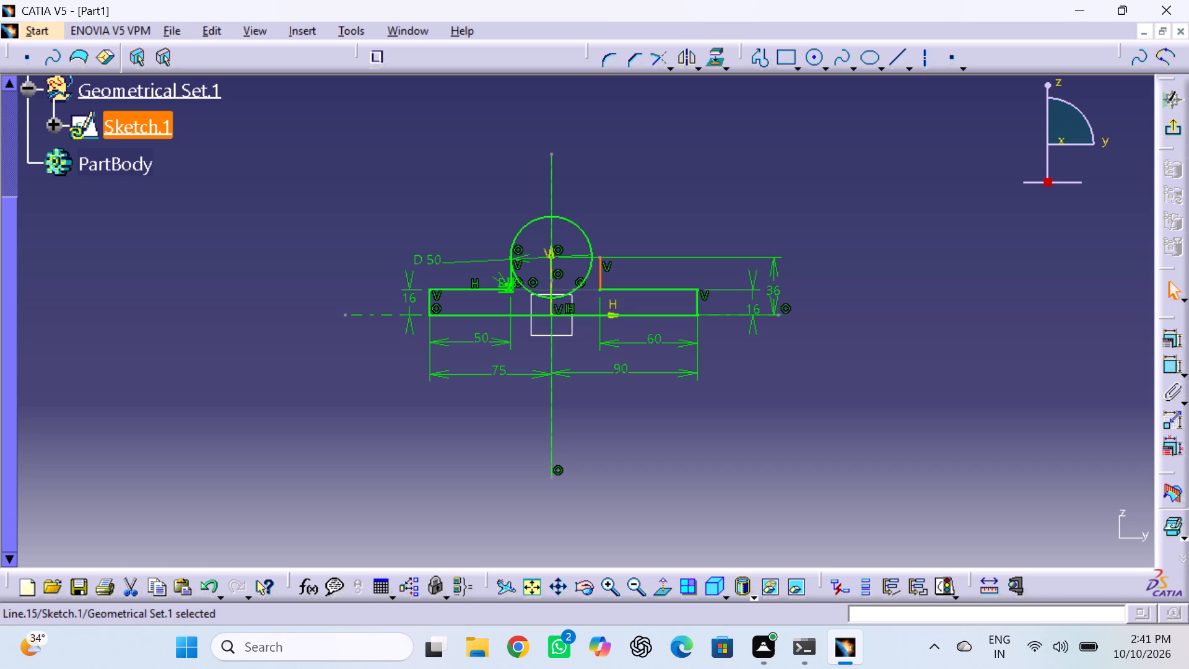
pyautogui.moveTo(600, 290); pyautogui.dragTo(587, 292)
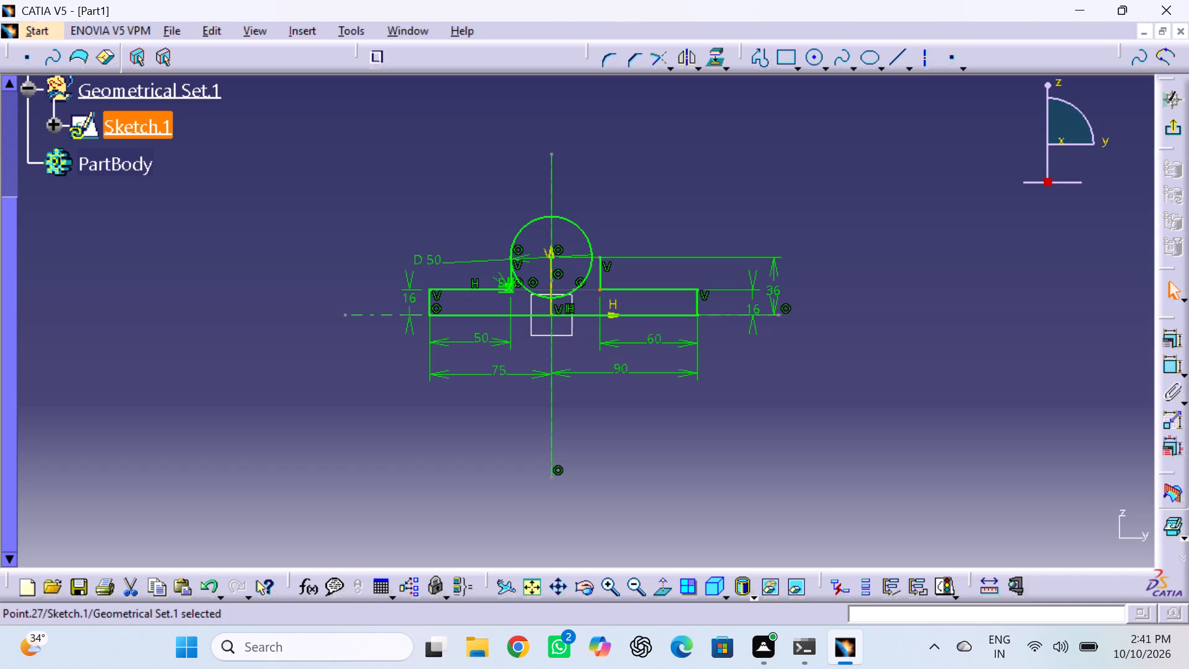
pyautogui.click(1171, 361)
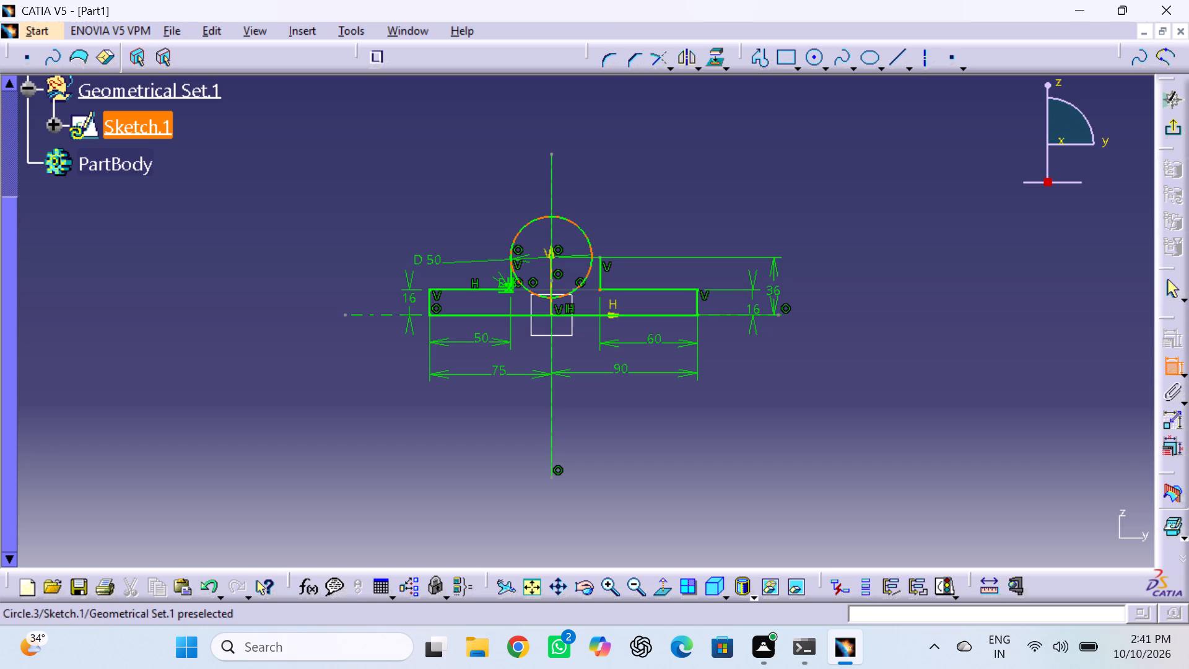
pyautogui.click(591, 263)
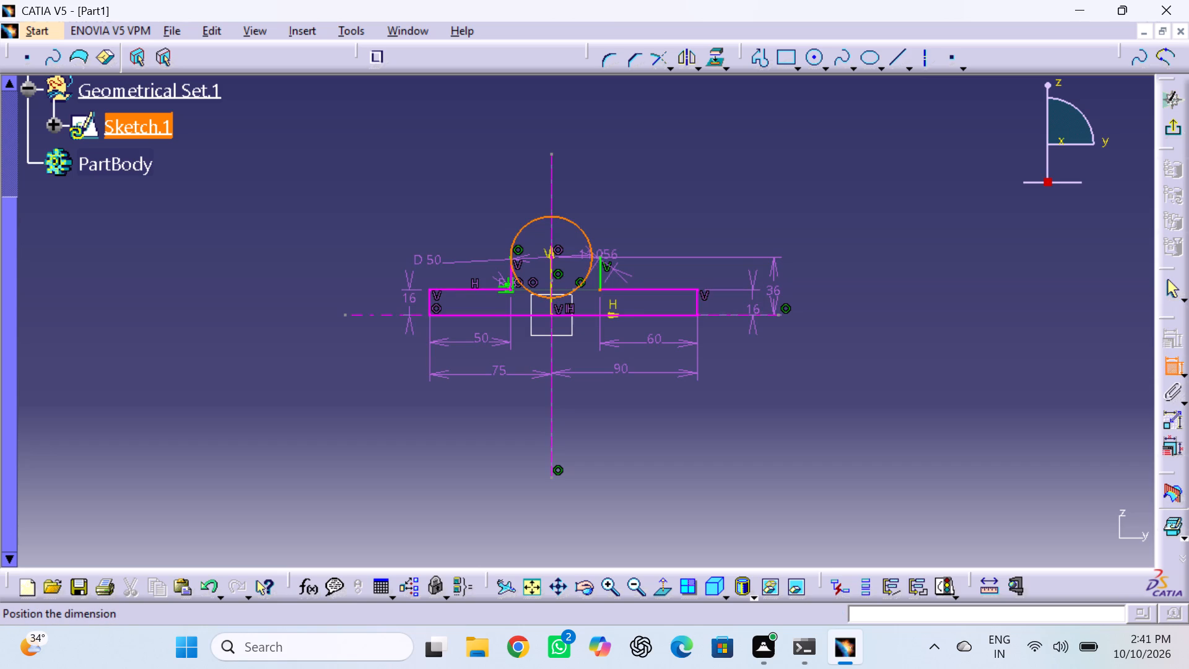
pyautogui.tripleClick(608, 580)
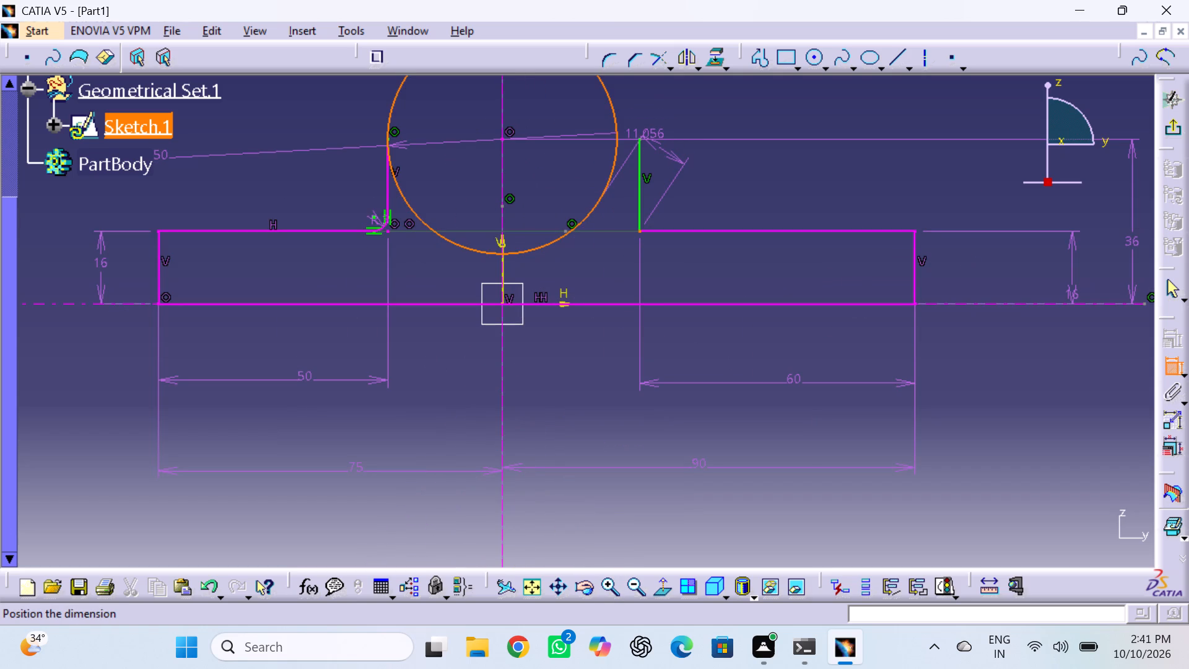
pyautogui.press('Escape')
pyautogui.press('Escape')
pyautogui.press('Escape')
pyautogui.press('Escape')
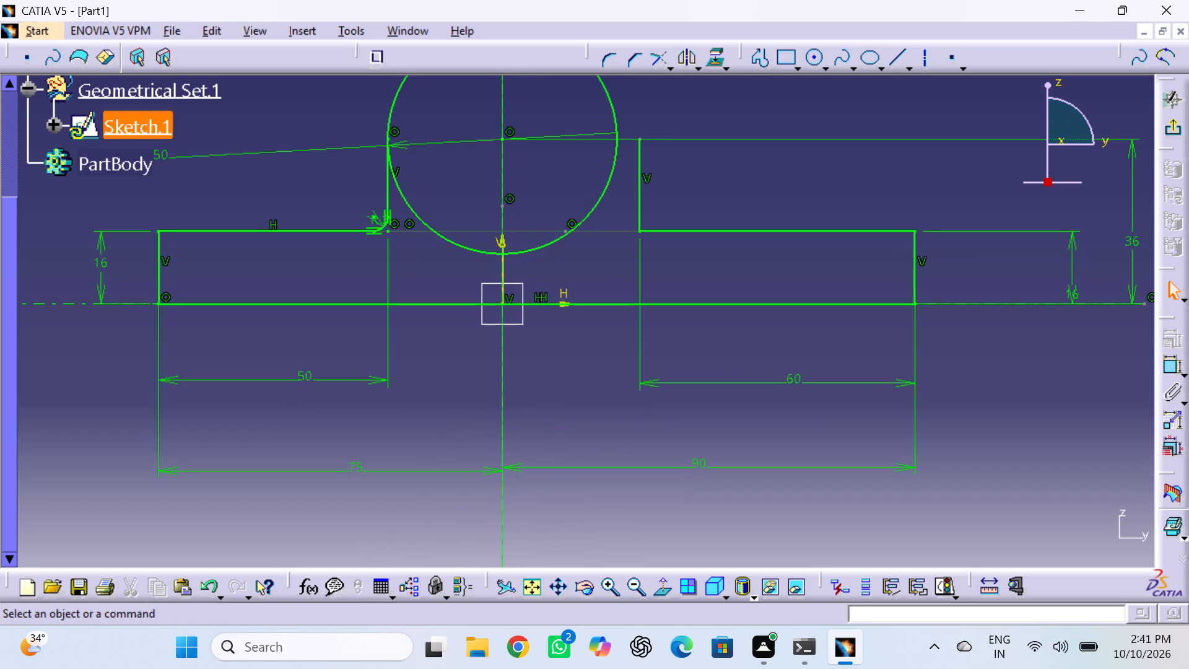
# Check the distance between the 50 mm circle and the new vertical line's top endpoint using a temporary dimension.
pyautogui.click(1170, 369)
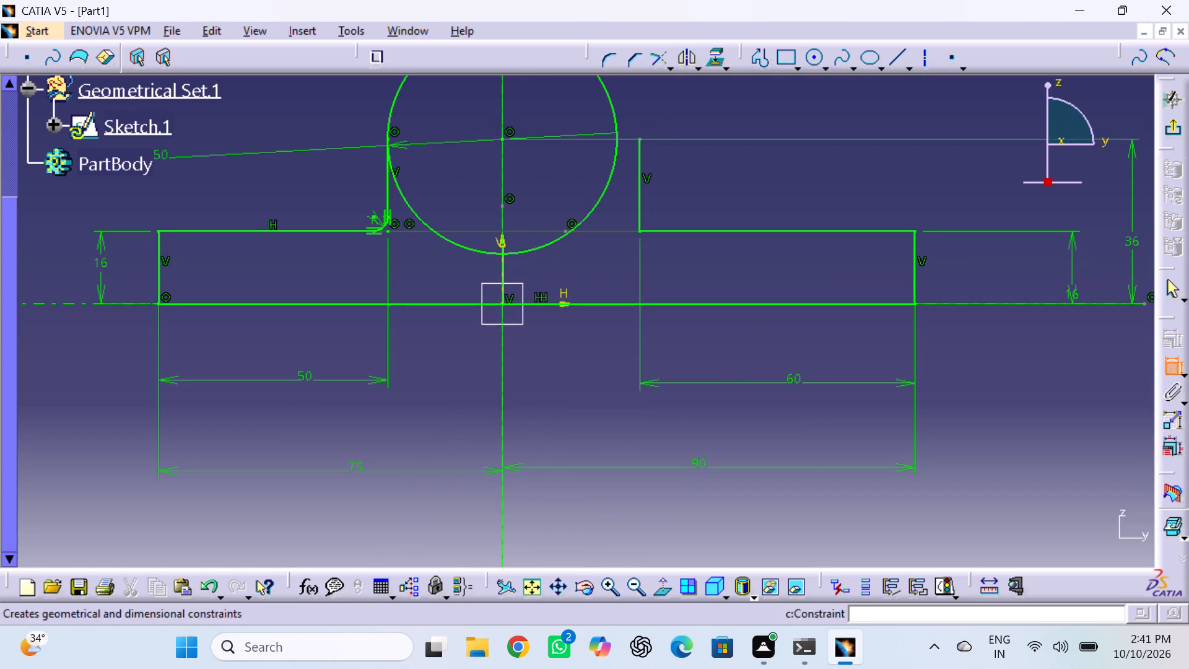
pyautogui.click(617, 120)
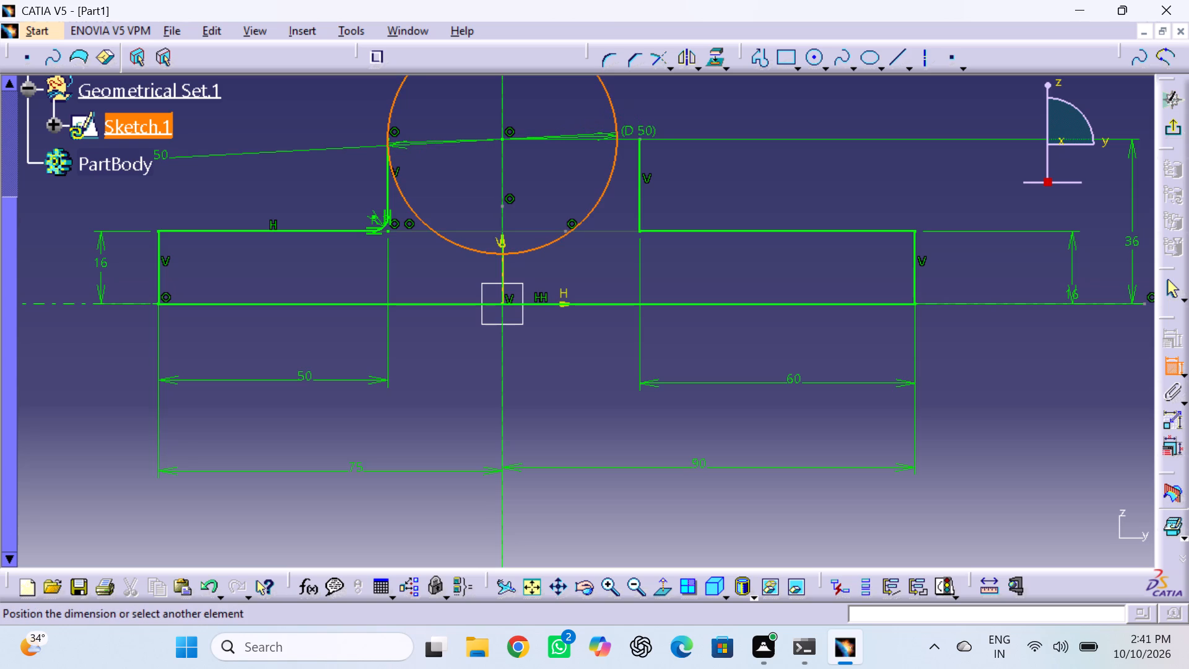
pyautogui.click(639, 140)
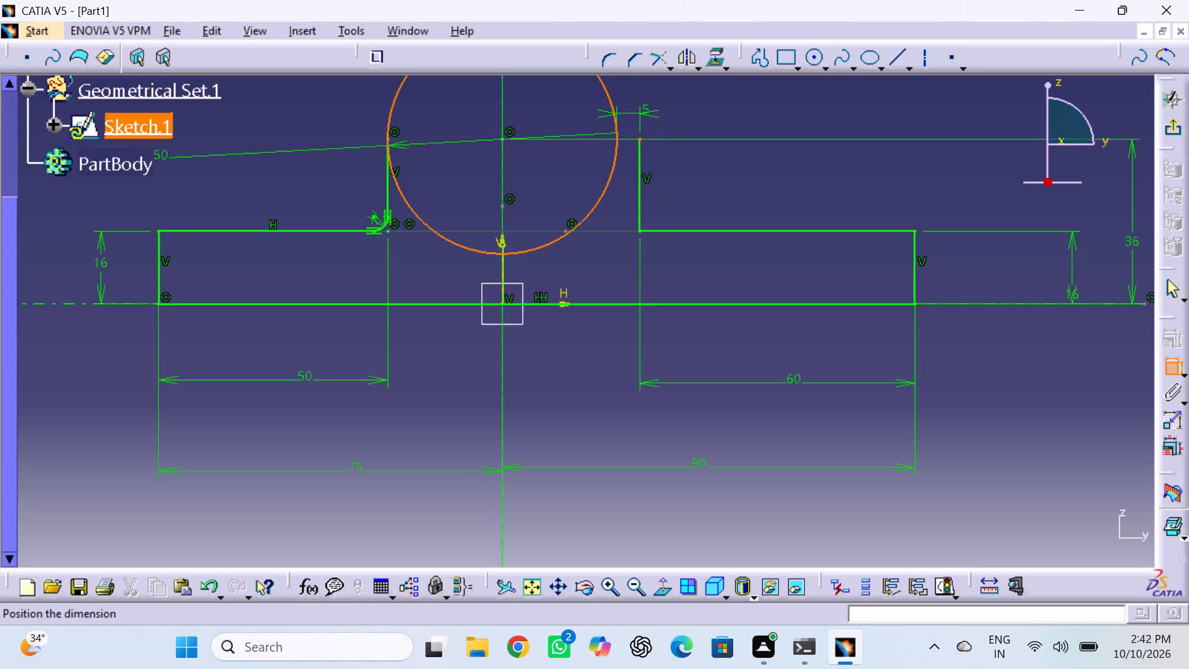
pyautogui.press('Escape')
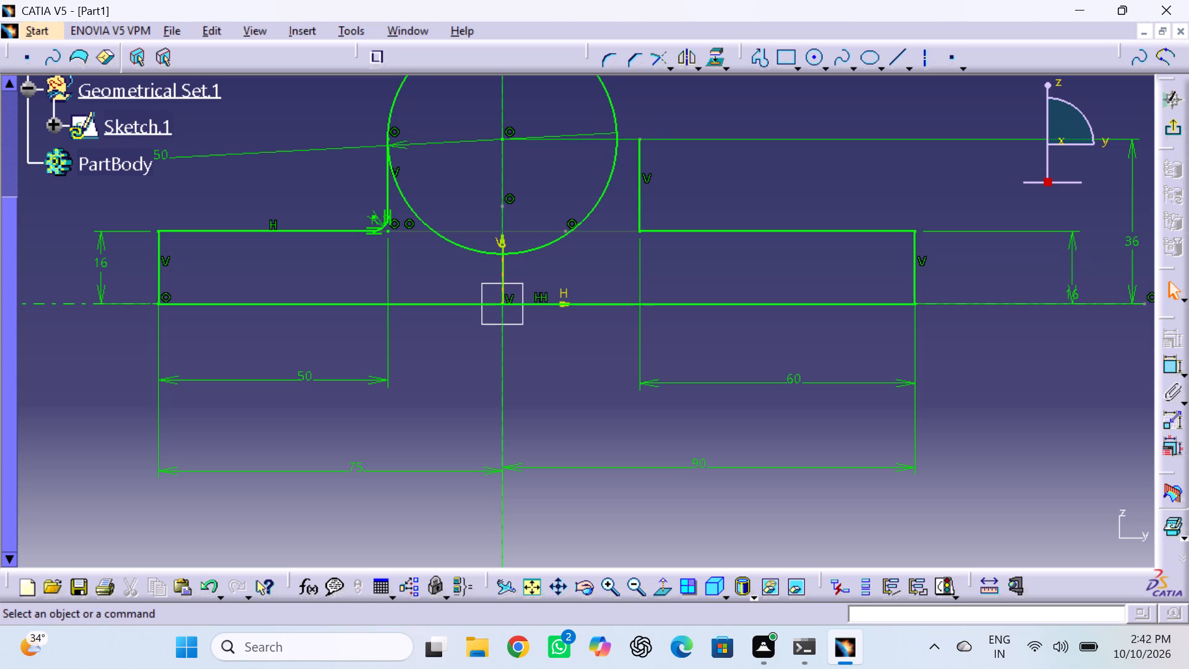
# Set the length of the horizontal line at the 90 mm end of the base to 65 mm.
pyautogui.doubleClick(788, 377)
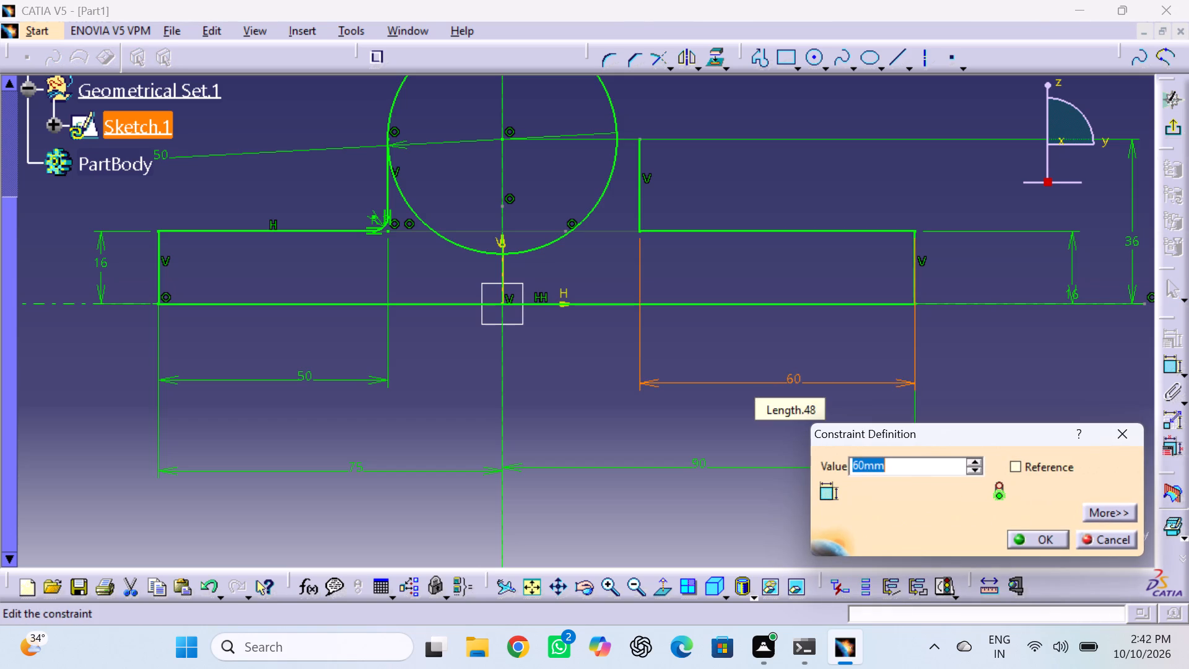
pyautogui.write('65')
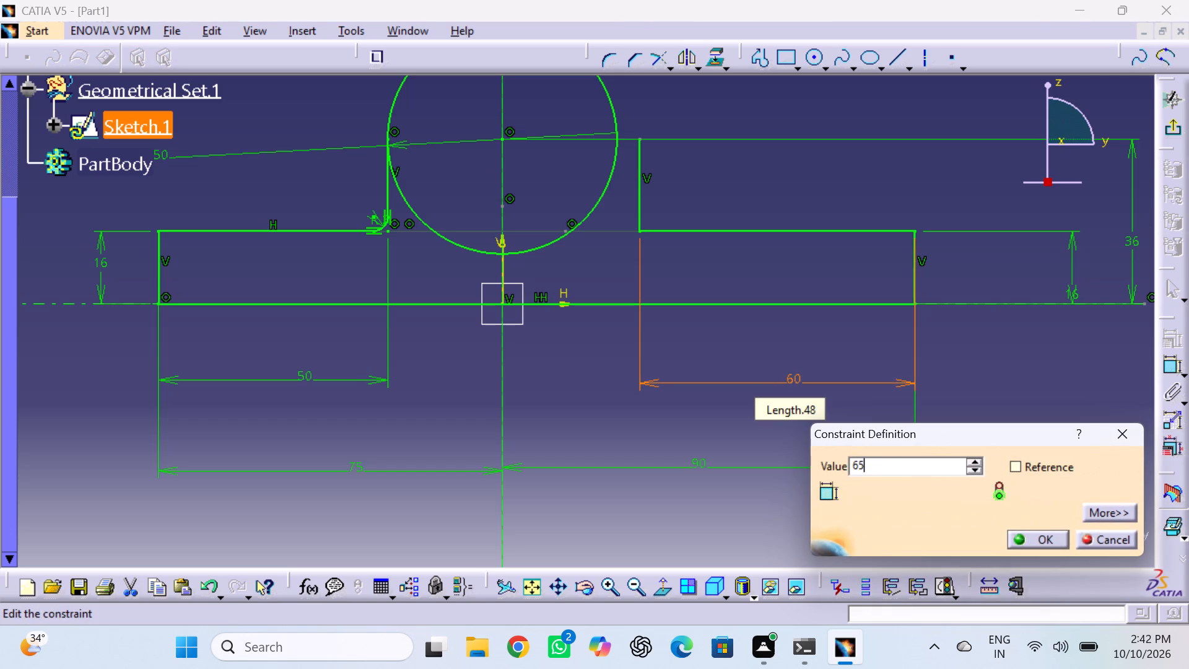
pyautogui.press('Return')
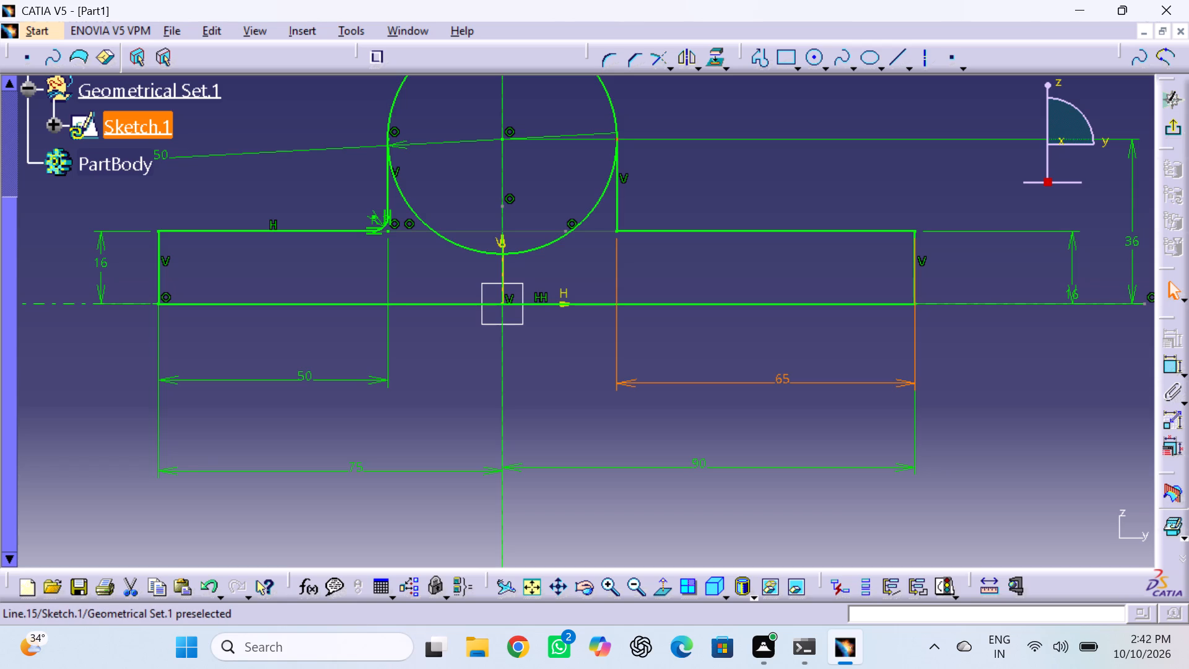
# Constrain the top endpoint of the vertical line at the 65 mm side to be coincident with the 50 mm circle.
pyautogui.click(617, 140)
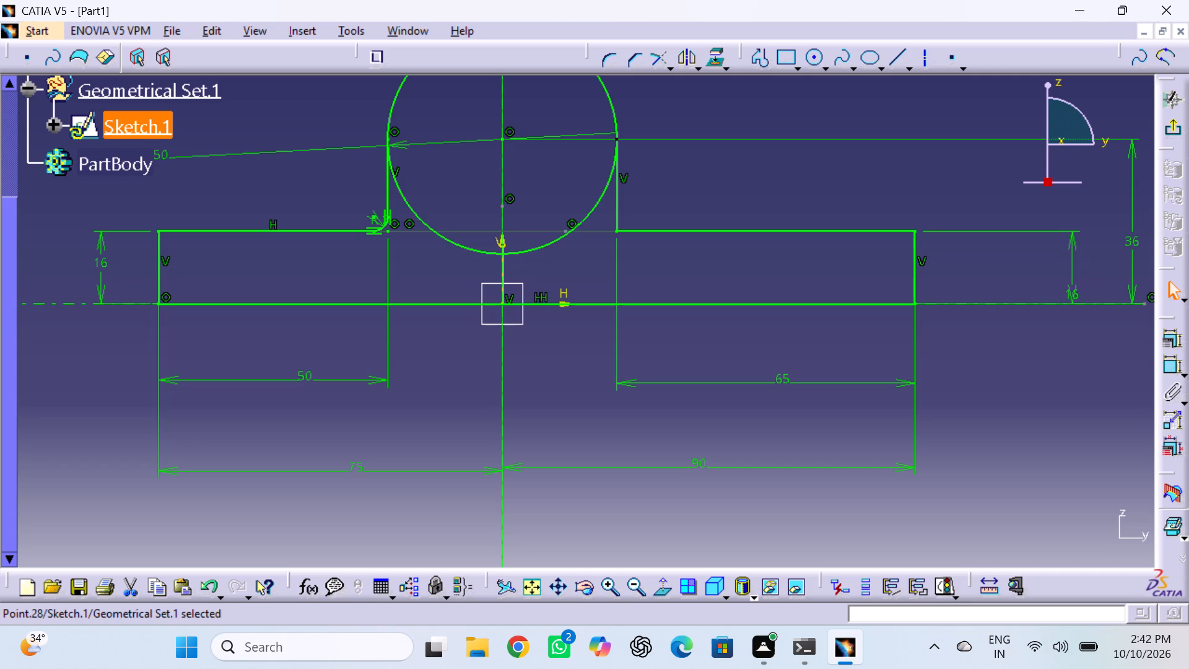
pyautogui.keyDown('ctrl'); pyautogui.click(614, 104); pyautogui.keyUp('ctrl')
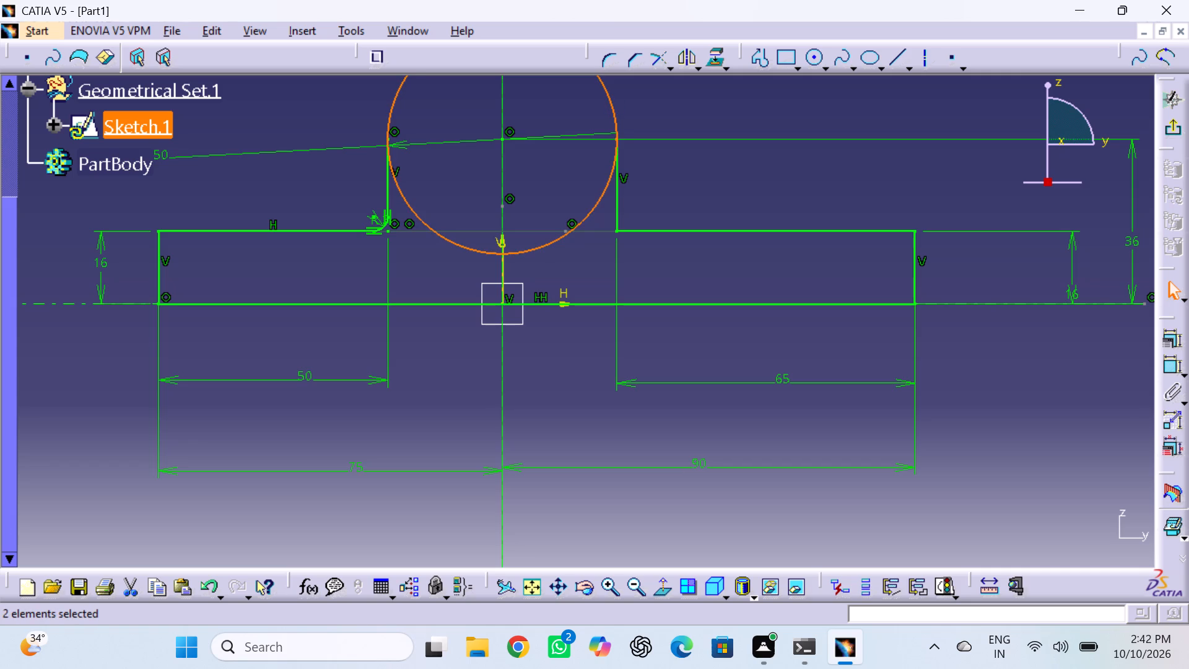
pyautogui.click(1170, 341)
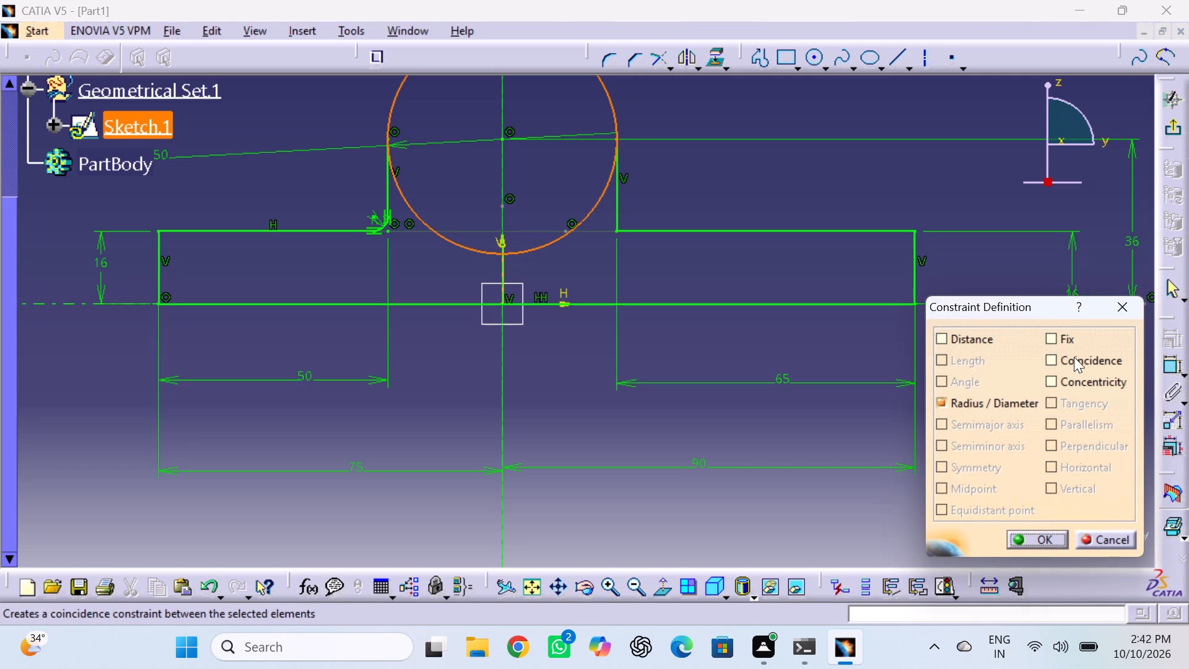
pyautogui.click(1052, 358)
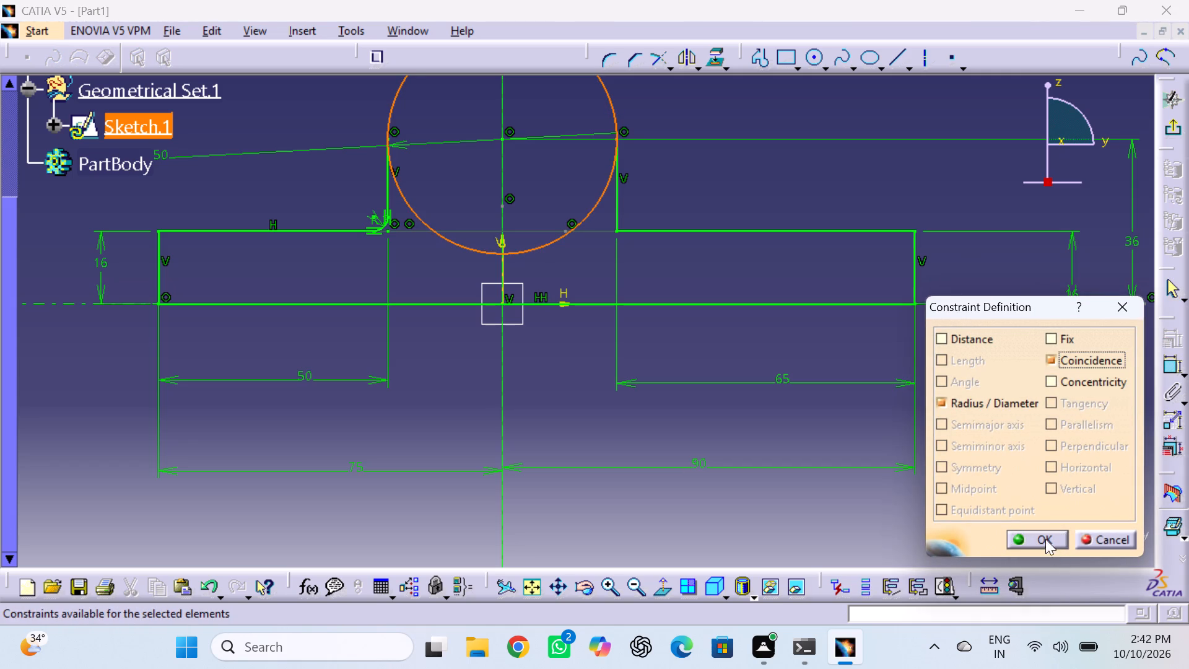
pyautogui.click(1045, 539)
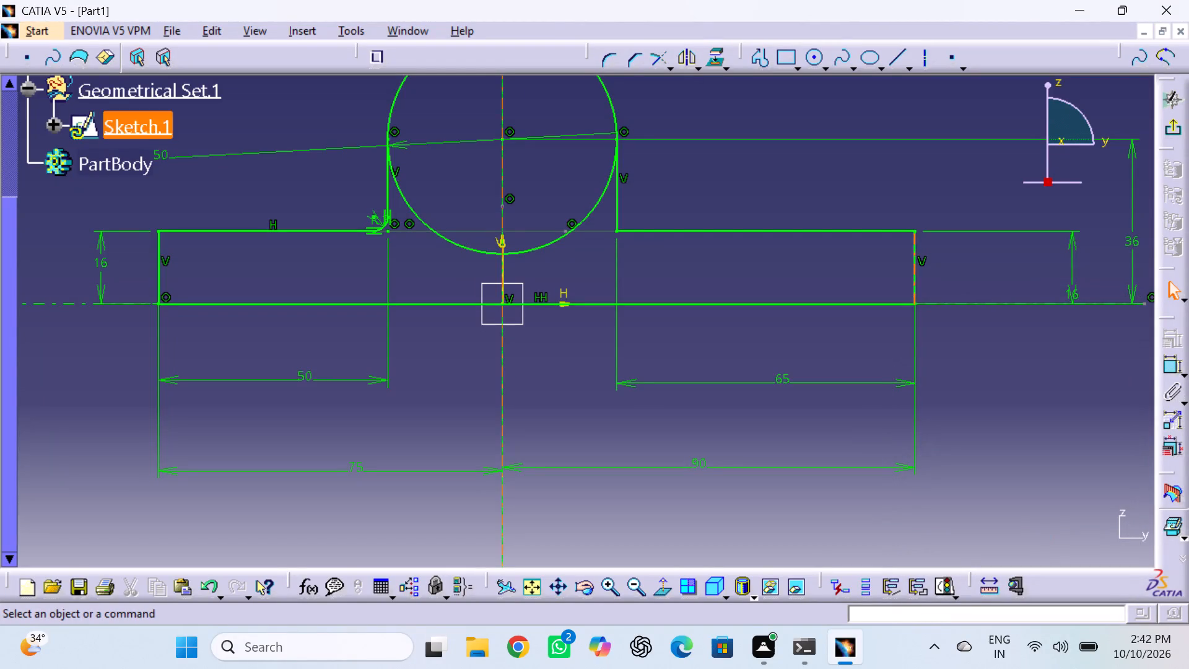
# Add a 3 mm radius corner between that vertical line and the 65 mm horizontal line, converting the line's length constraint into a distance.
pyautogui.click(606, 59)
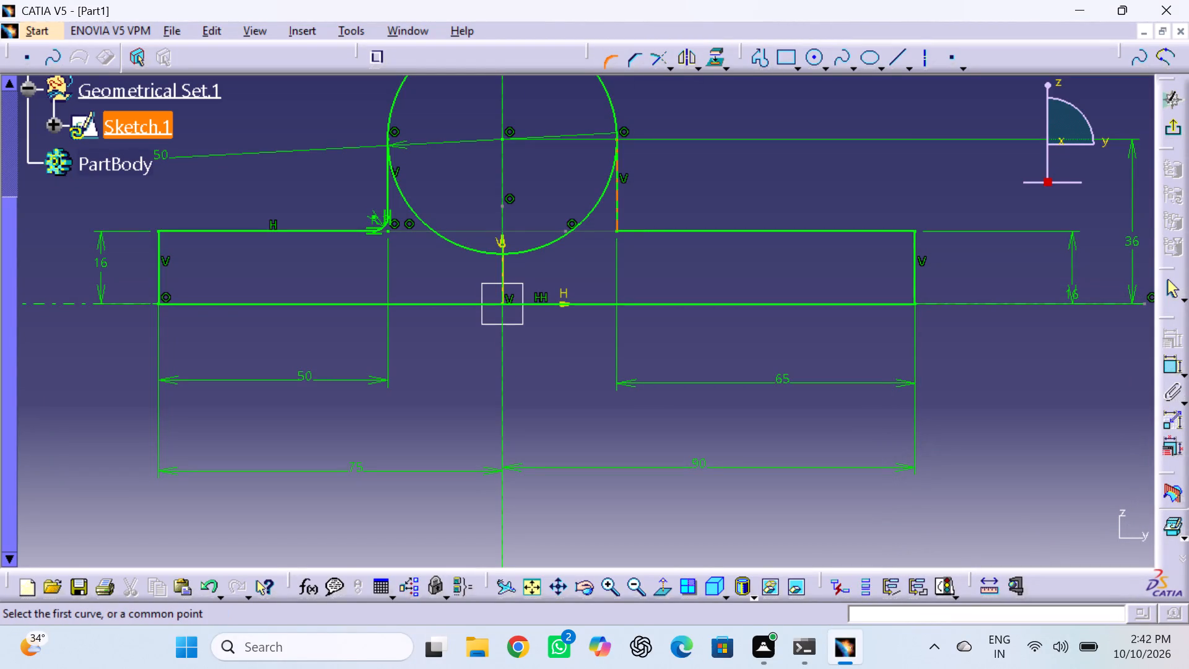
pyautogui.click(617, 202)
pyautogui.click(629, 232)
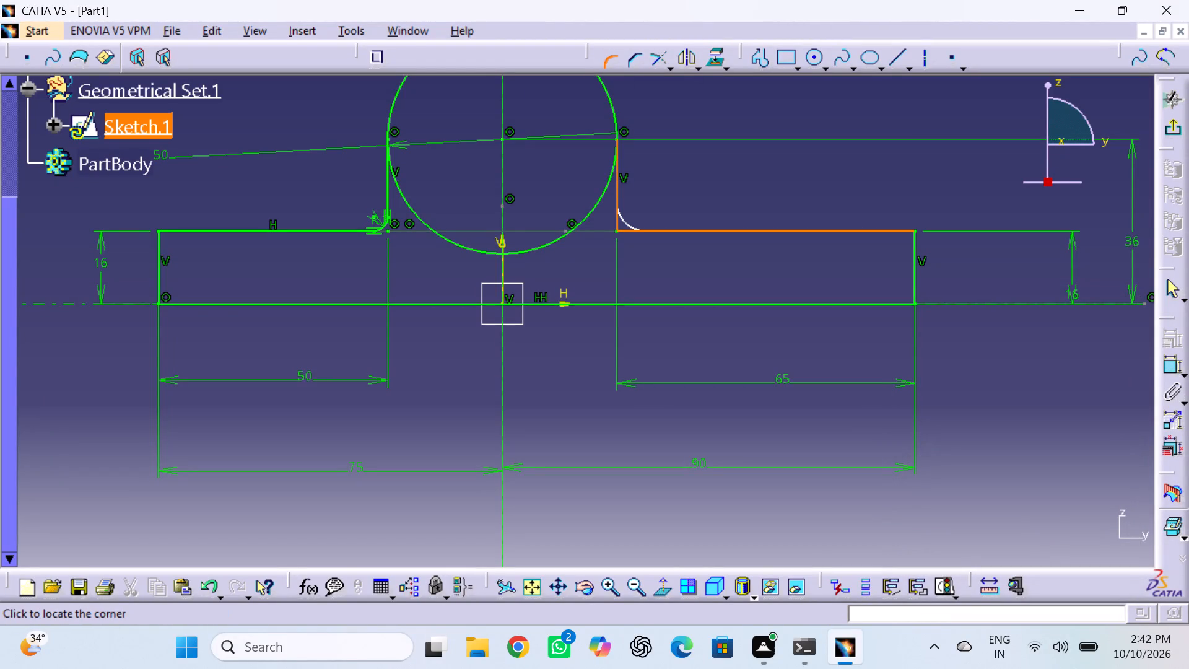
pyautogui.click(631, 222)
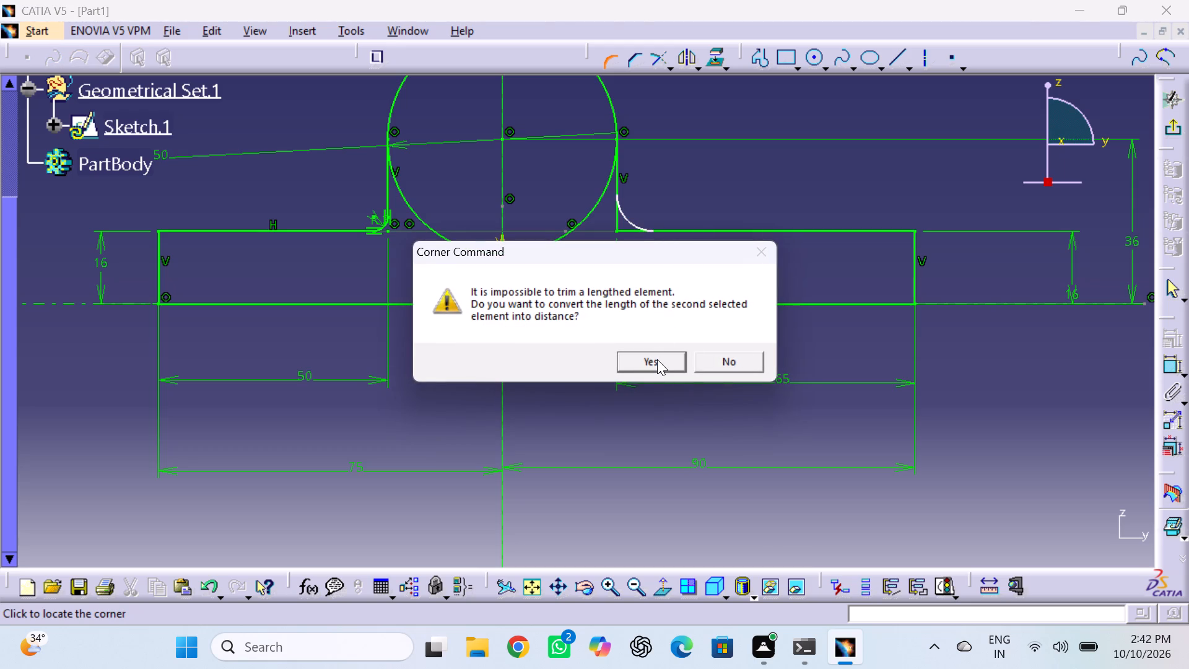
pyautogui.click(657, 359)
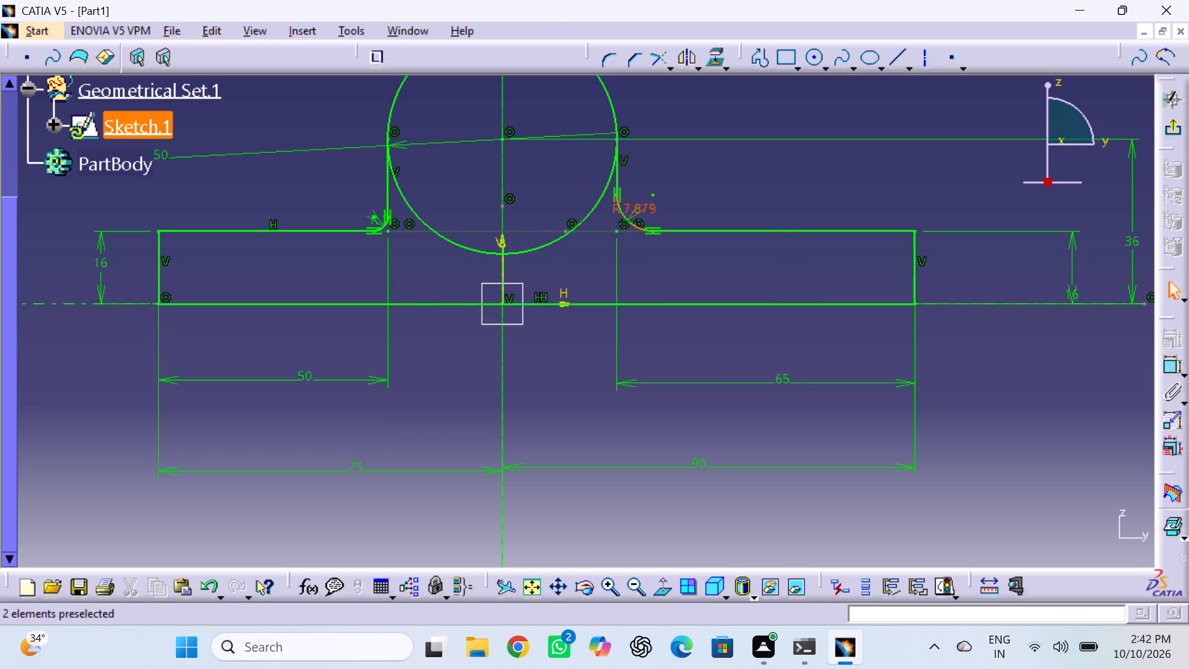
pyautogui.doubleClick(638, 209)
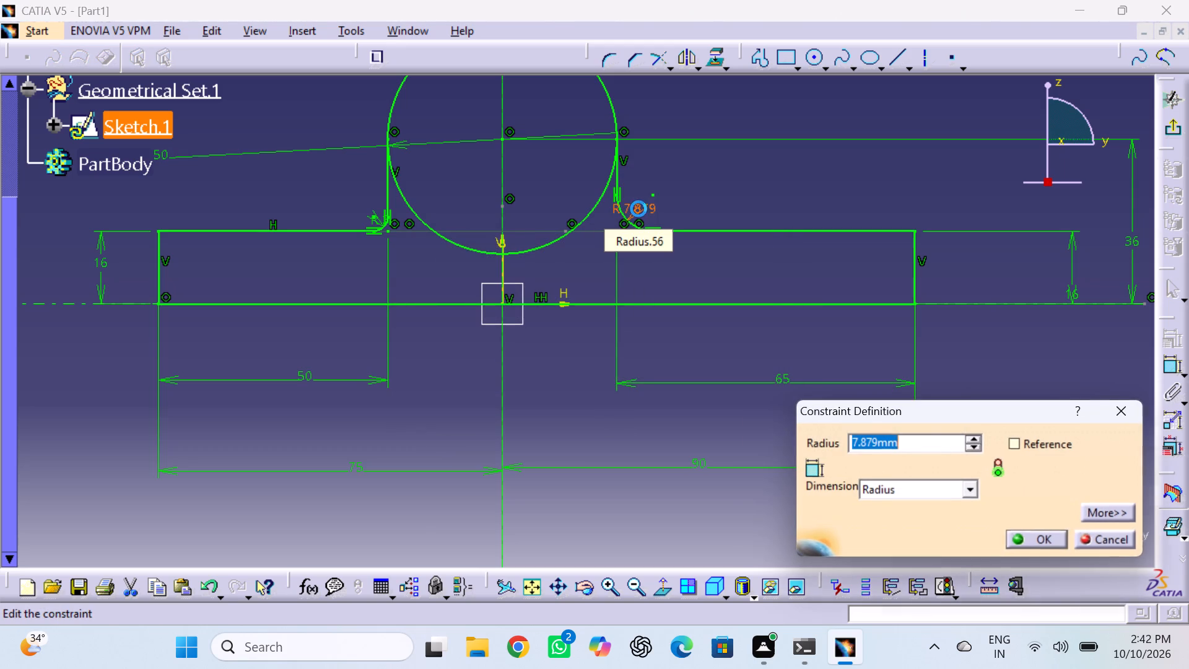
pyautogui.press('3')
pyautogui.press('Return')
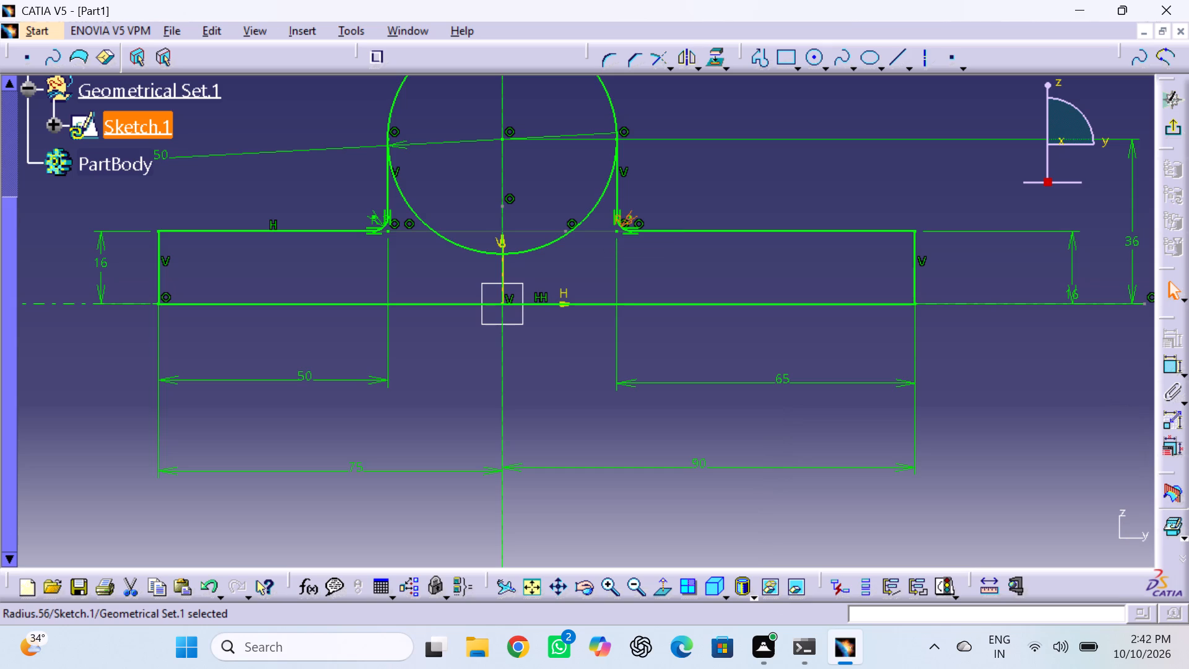
pyautogui.click(825, 188)
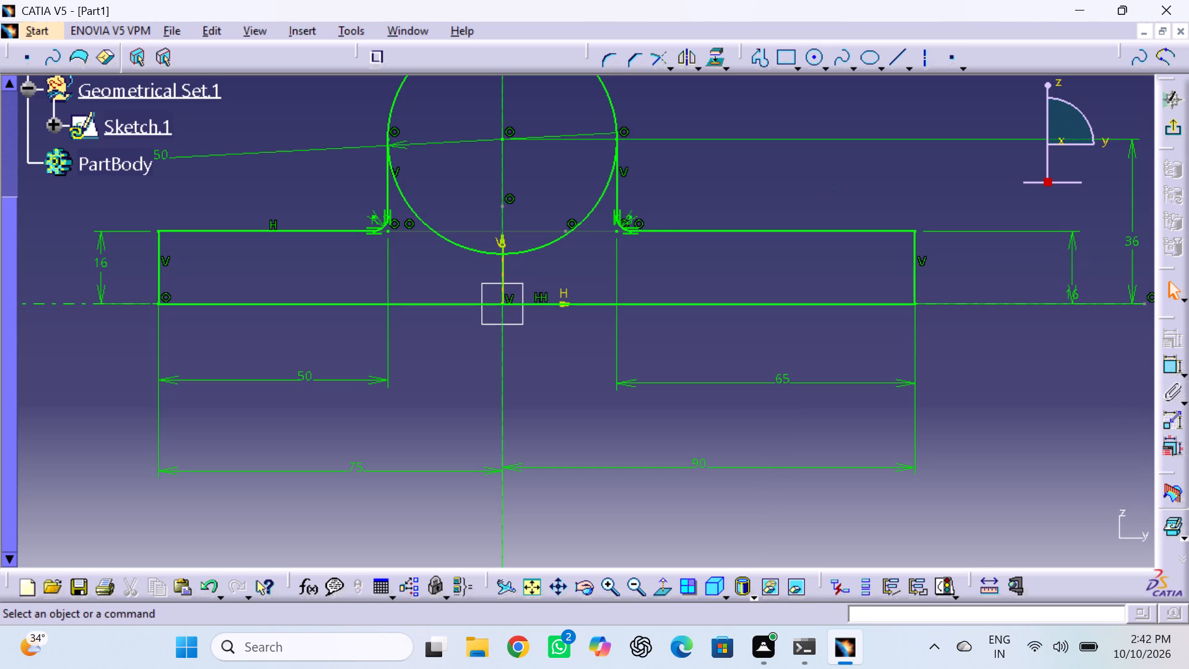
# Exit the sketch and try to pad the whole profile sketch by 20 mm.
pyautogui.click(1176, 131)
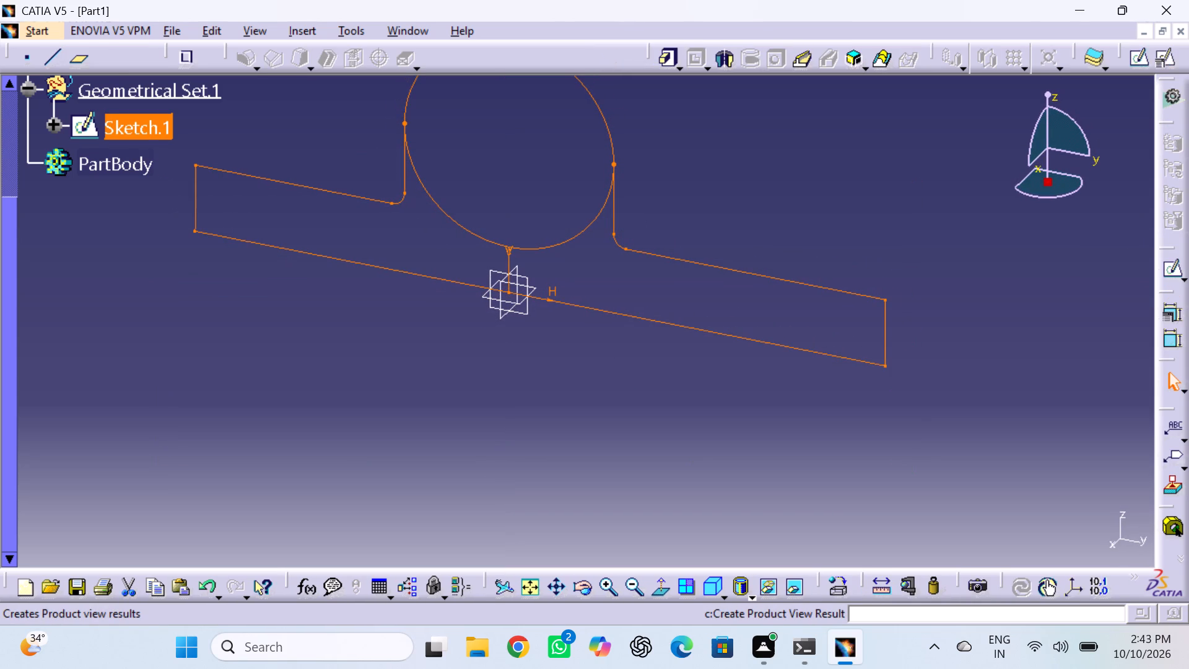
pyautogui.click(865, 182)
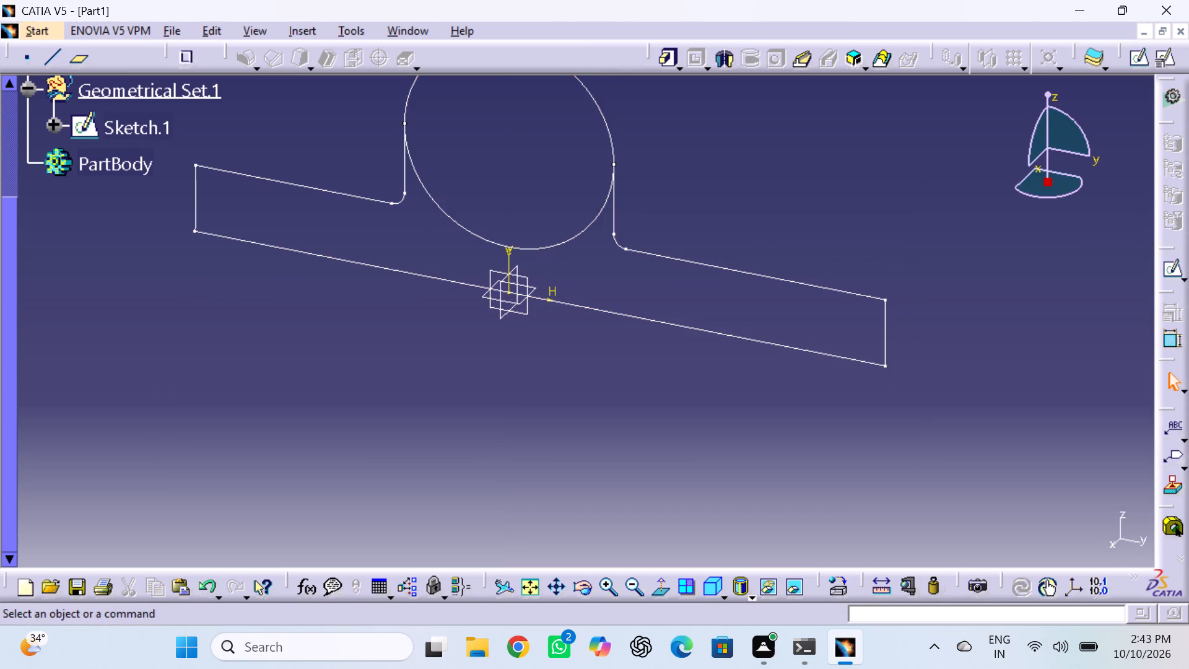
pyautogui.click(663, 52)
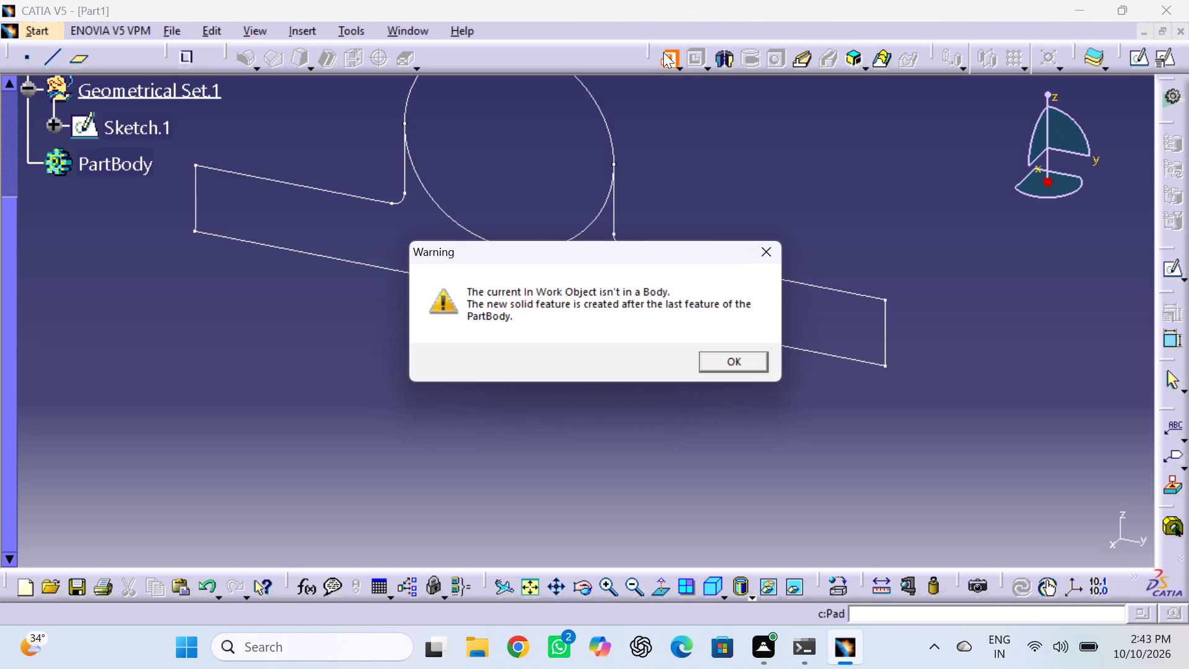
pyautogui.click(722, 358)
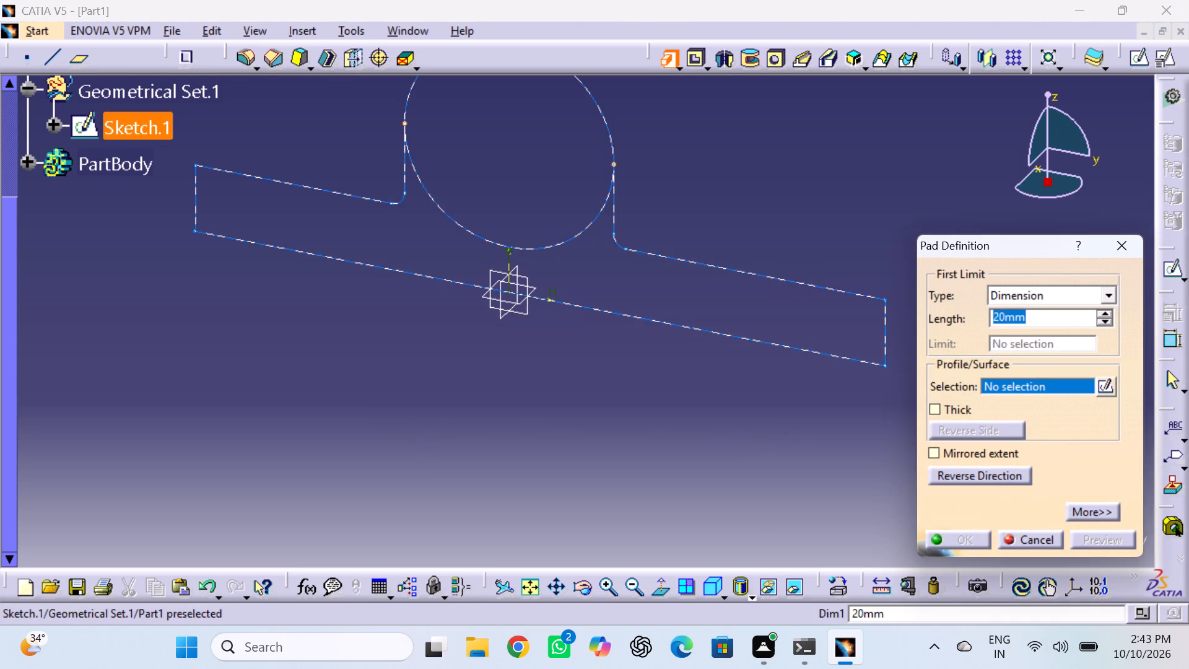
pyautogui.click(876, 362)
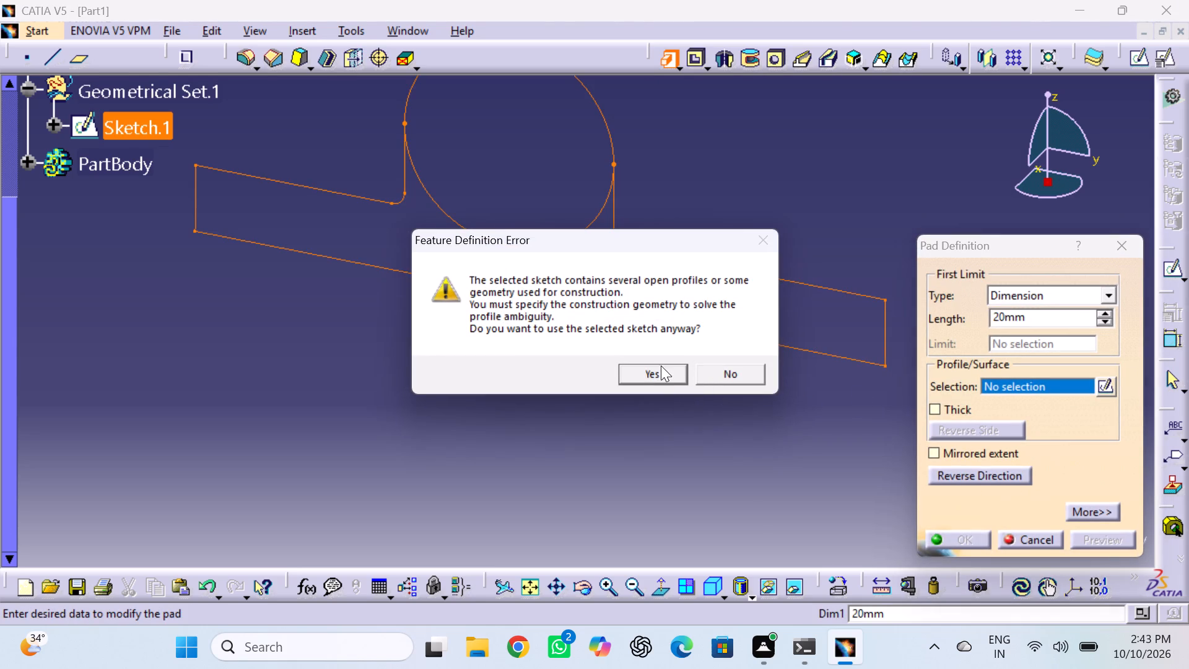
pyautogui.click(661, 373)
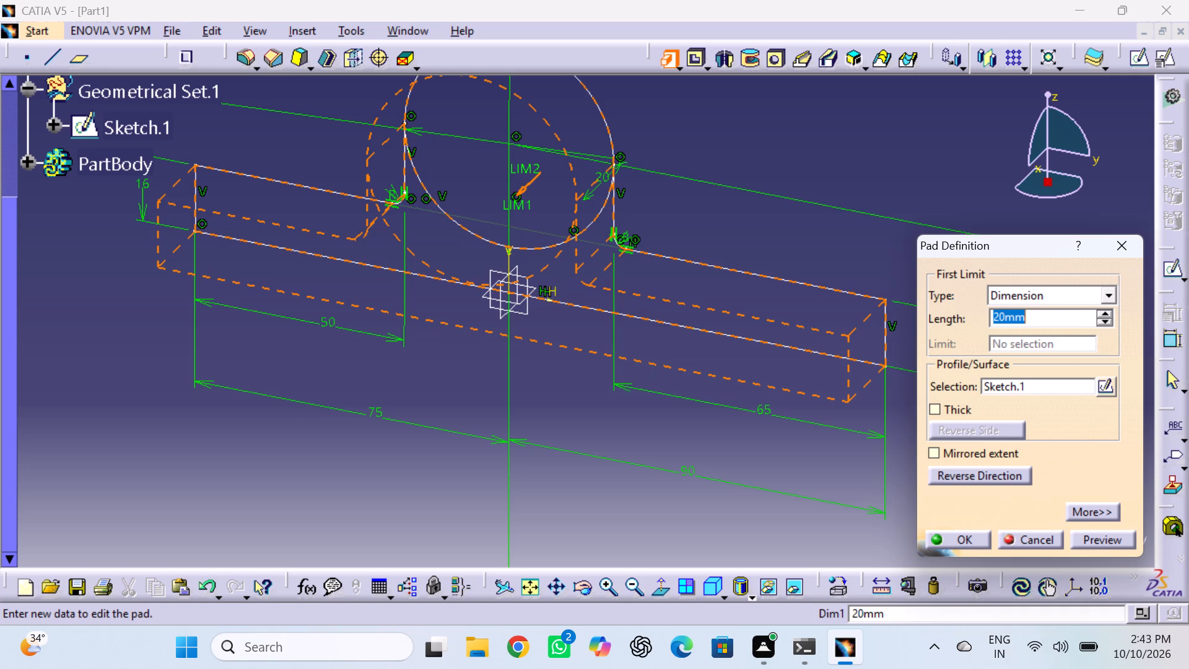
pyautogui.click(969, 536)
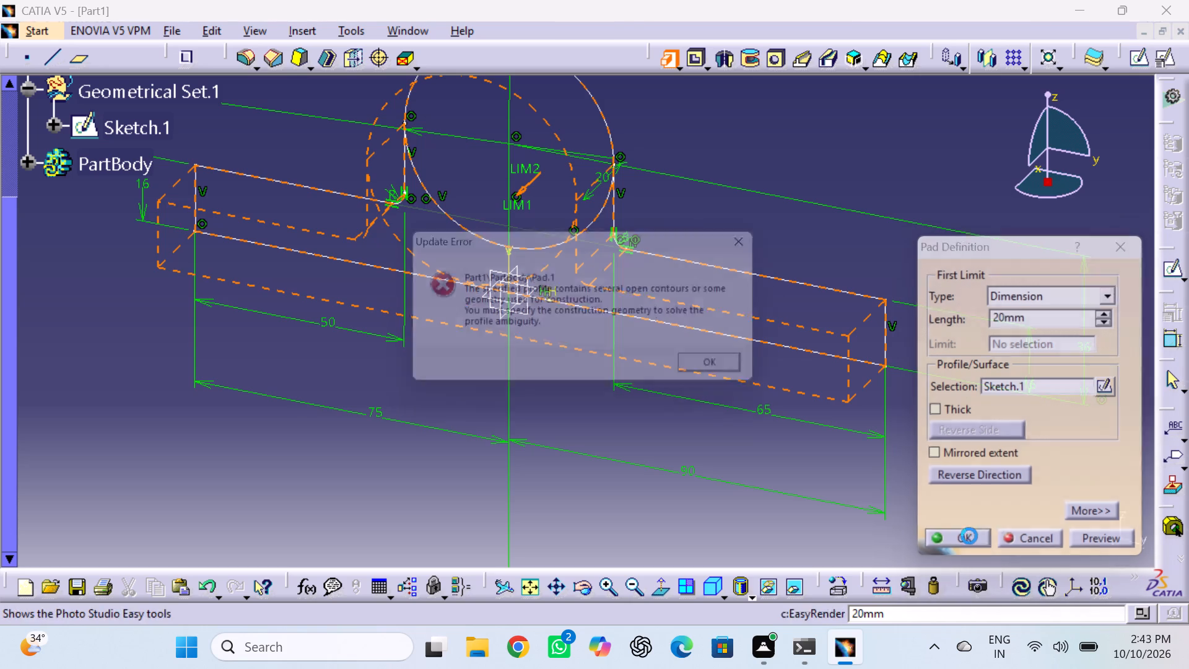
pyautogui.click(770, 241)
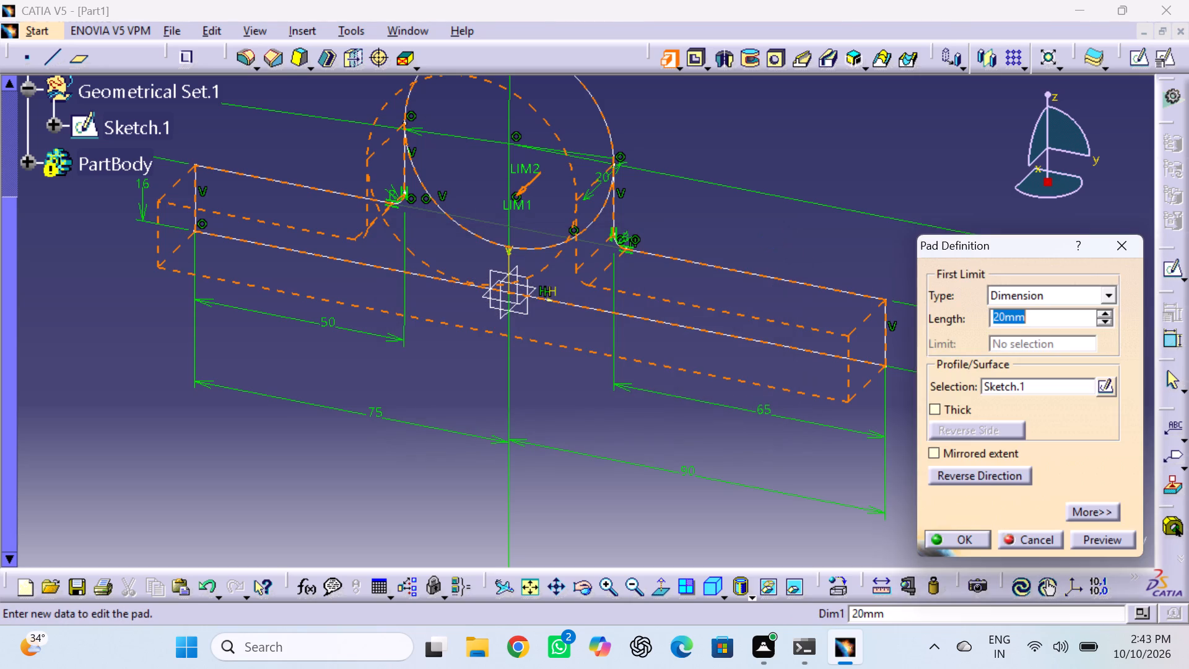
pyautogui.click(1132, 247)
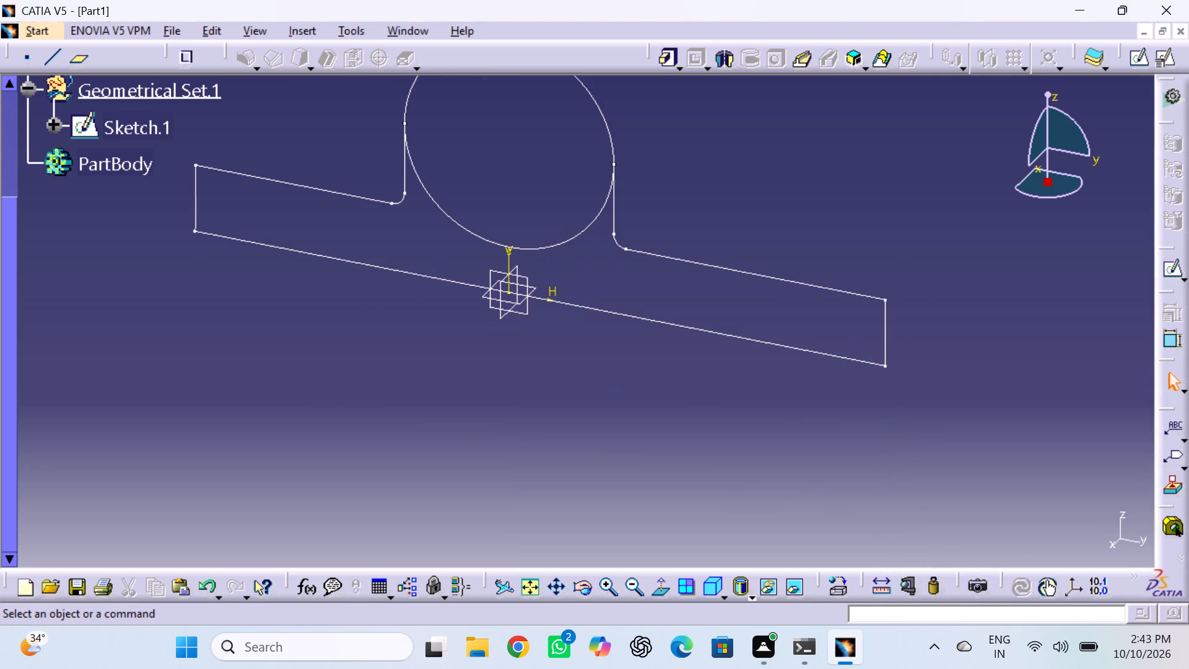
# Reopen the profile sketch, trim away both lower arcs of the 50 mm circle between the vertical lines, and exit the sketch.
pyautogui.doubleClick(588, 224)
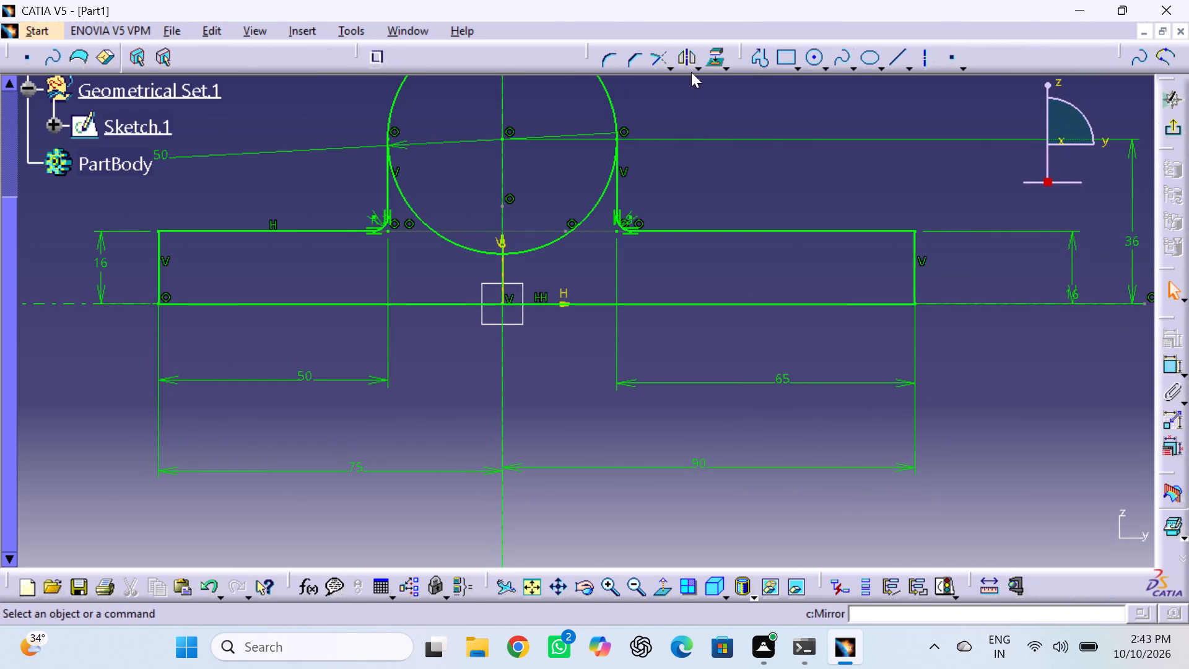
pyautogui.click(671, 59)
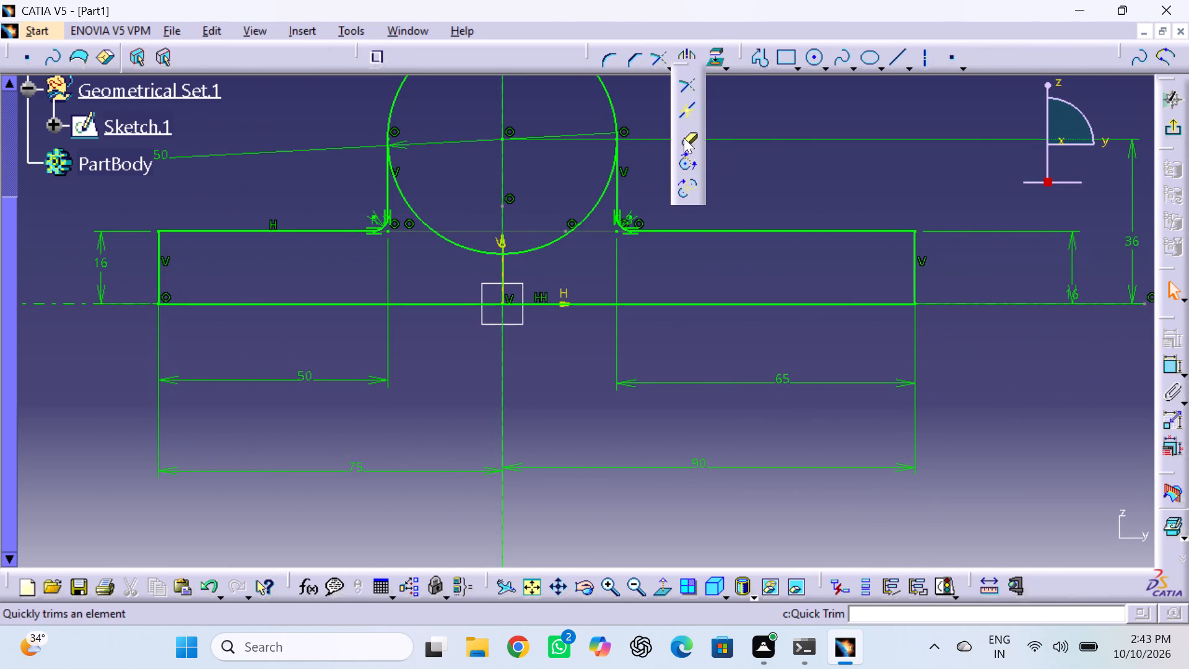
pyautogui.click(686, 144)
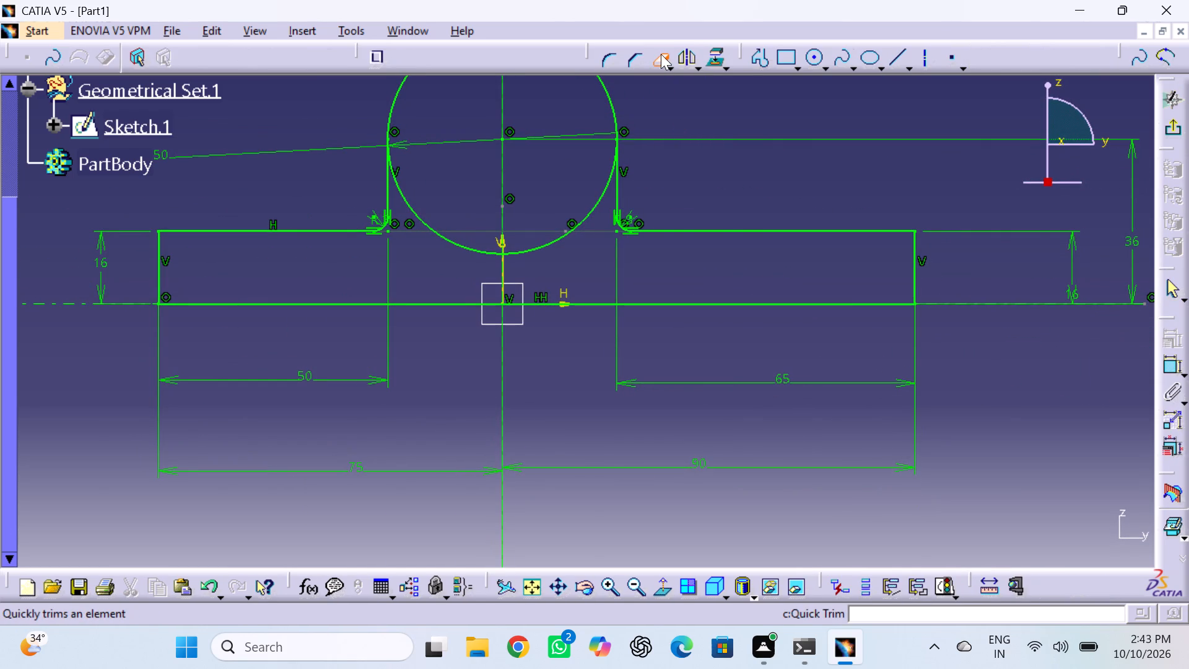
pyautogui.click(601, 197)
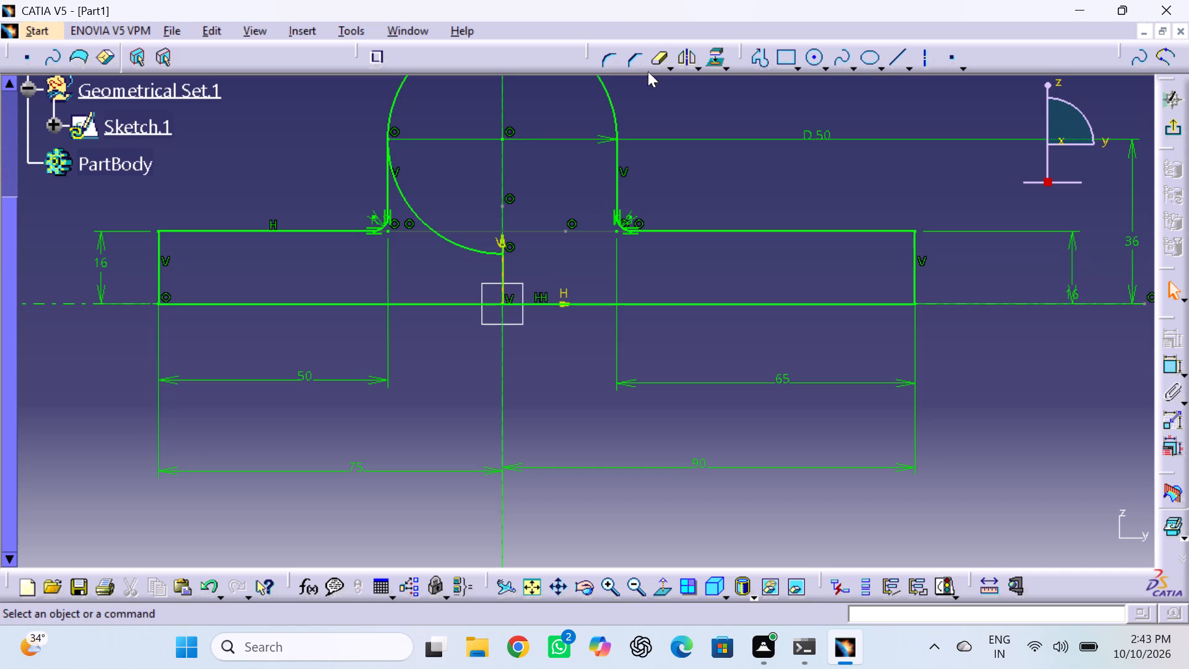
pyautogui.click(656, 58)
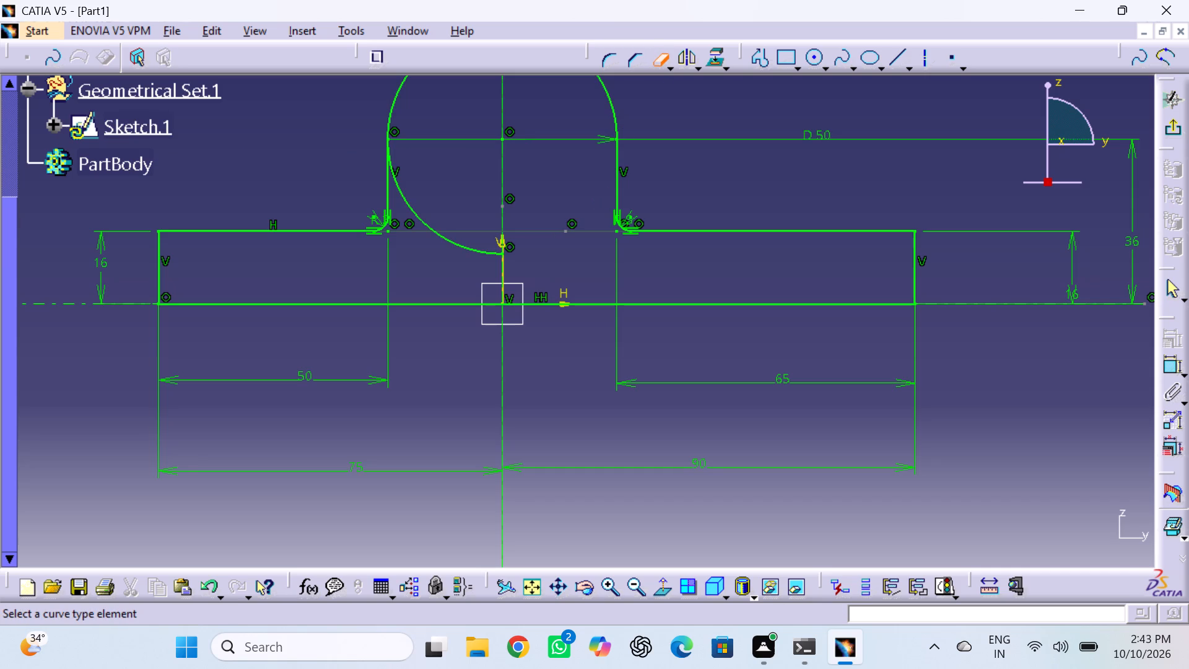
pyautogui.click(453, 243)
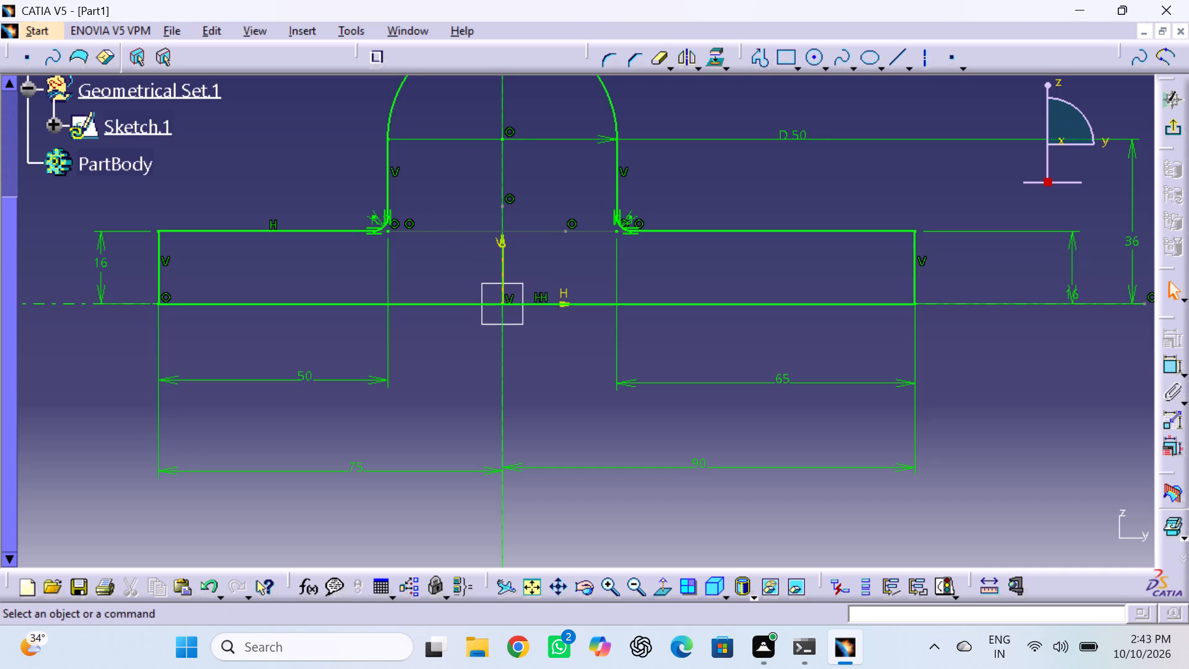
pyautogui.click(1178, 129)
pyautogui.click(853, 215)
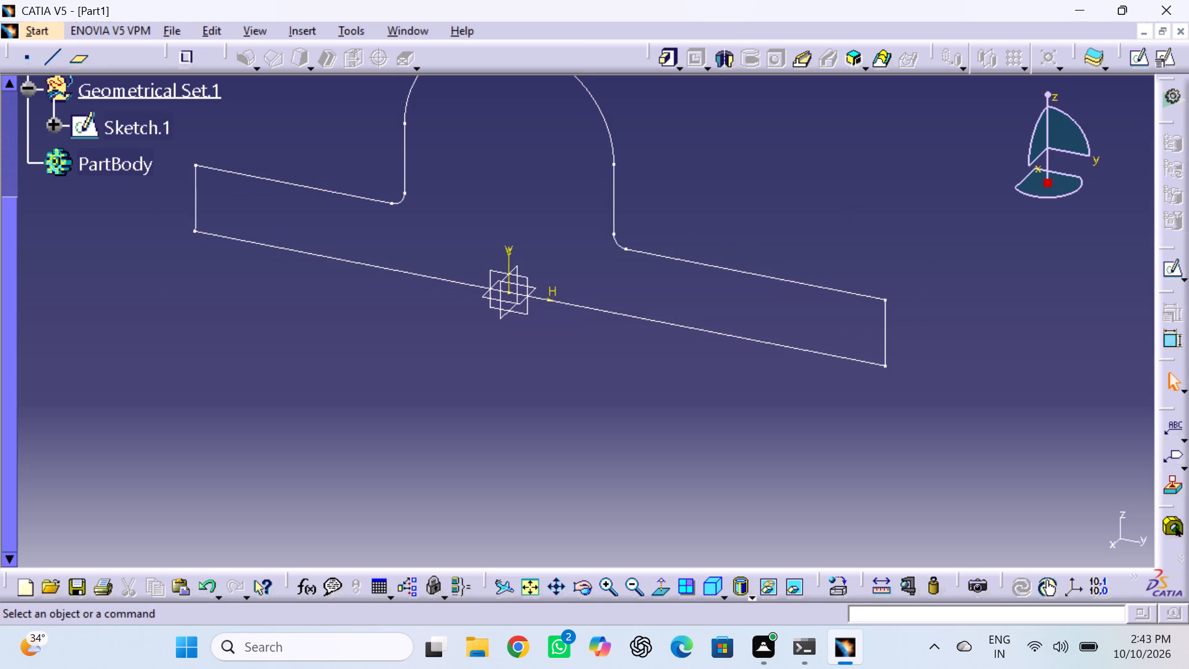
# Pad the profile sketch with a length of 28 mm and mirrored extent.
pyautogui.click(672, 58)
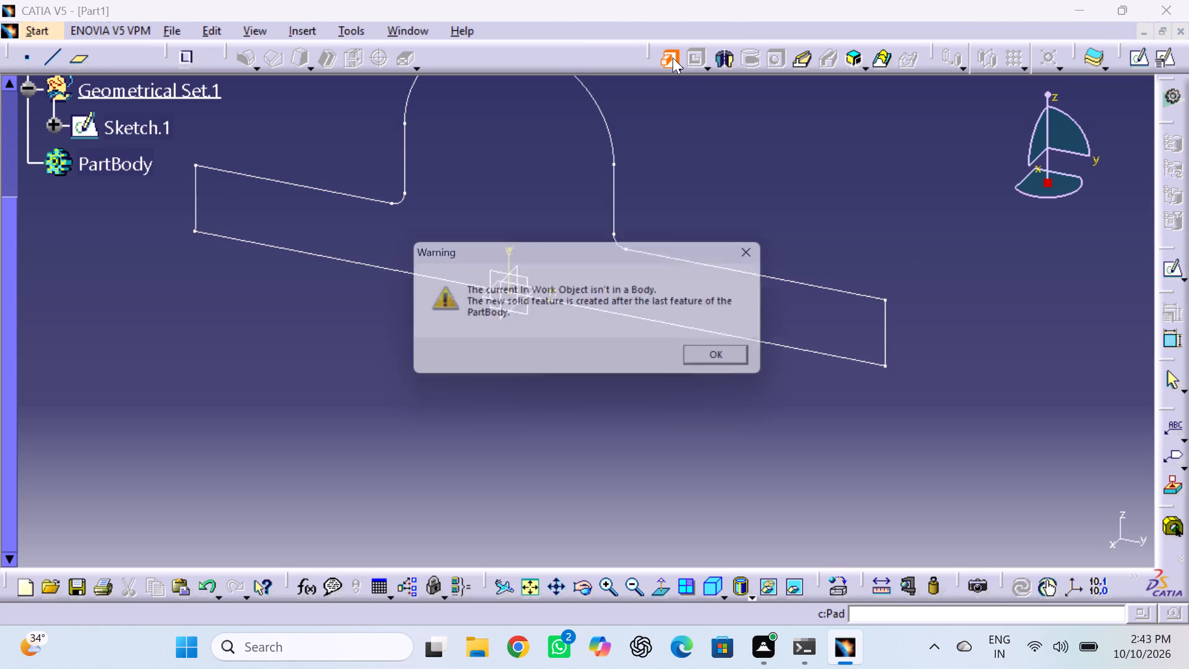
pyautogui.click(725, 367)
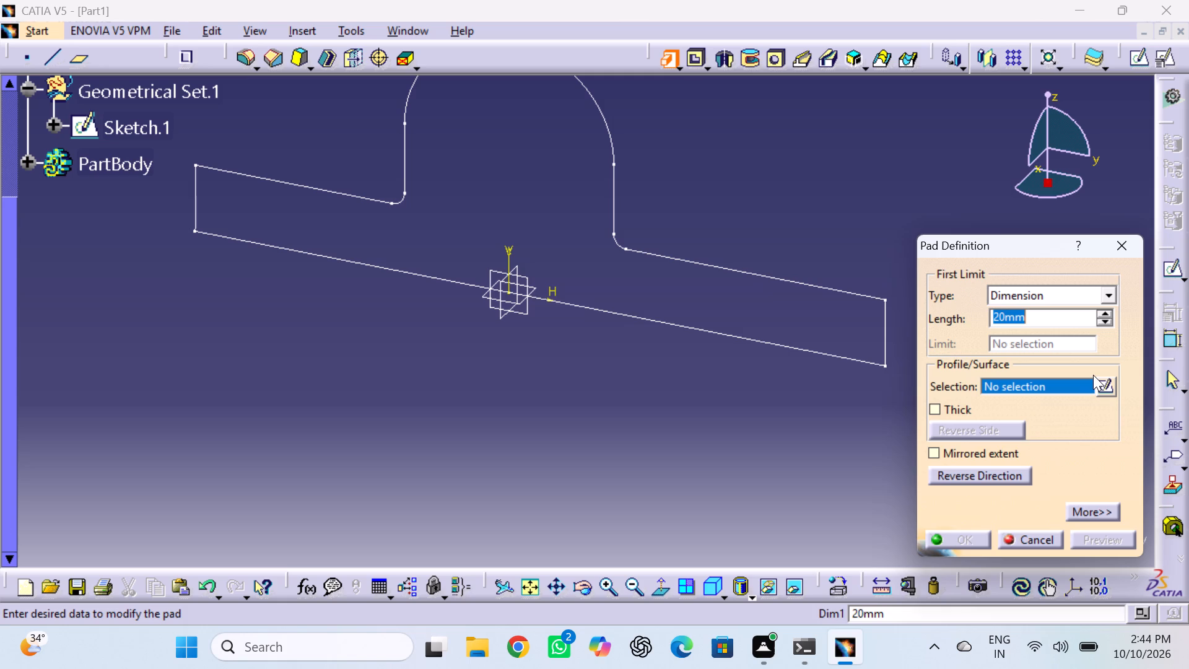
pyautogui.click(820, 352)
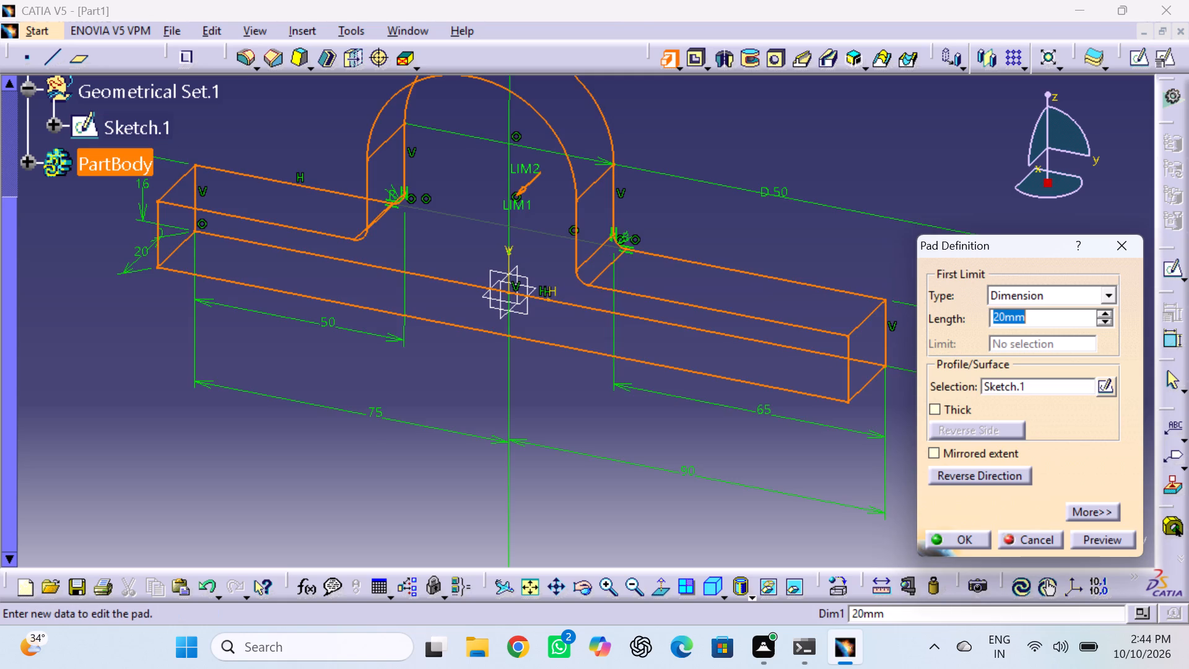
pyautogui.click(932, 452)
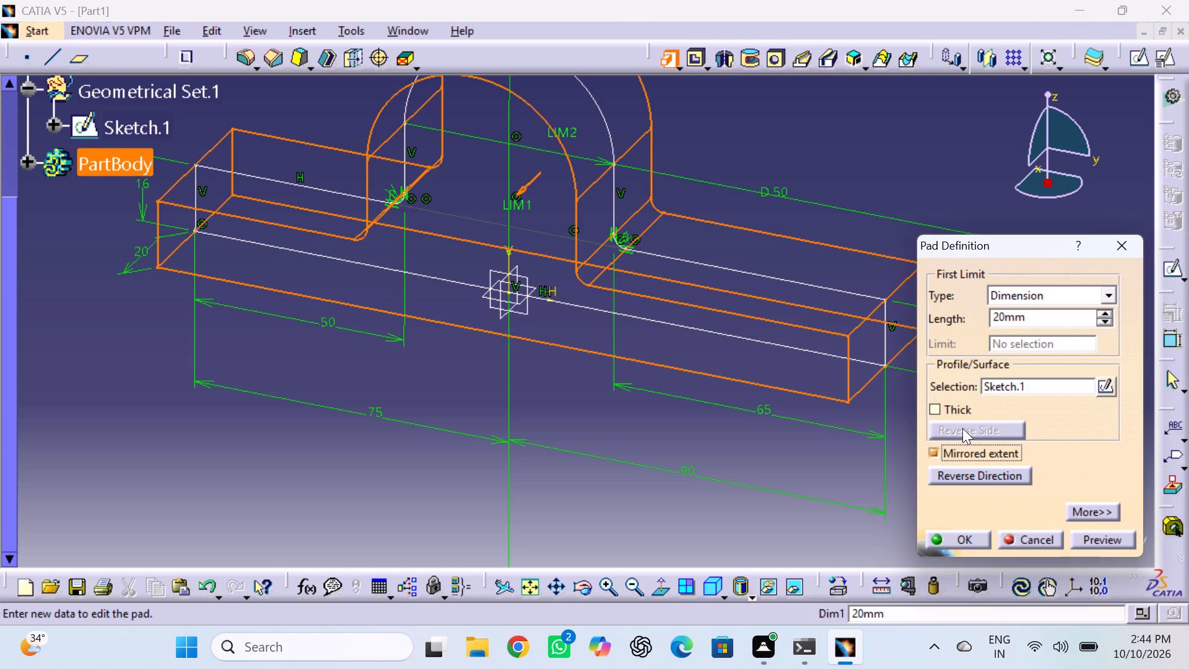
pyautogui.doubleClick(1040, 314)
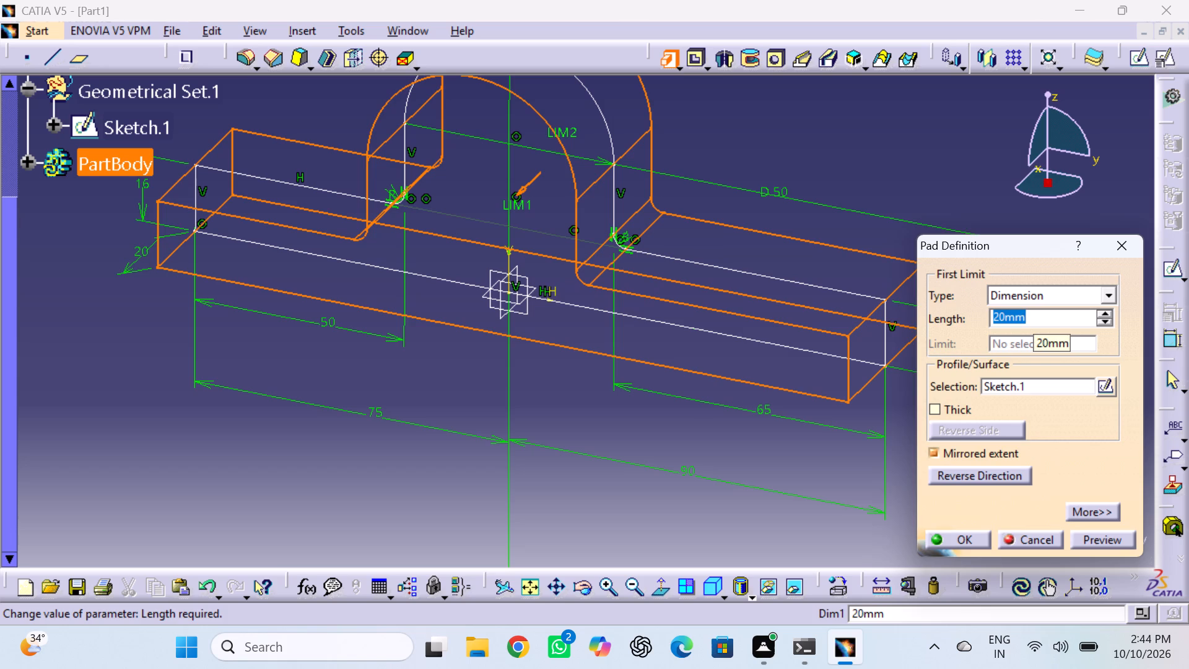
pyautogui.press('2')
pyautogui.press('8')
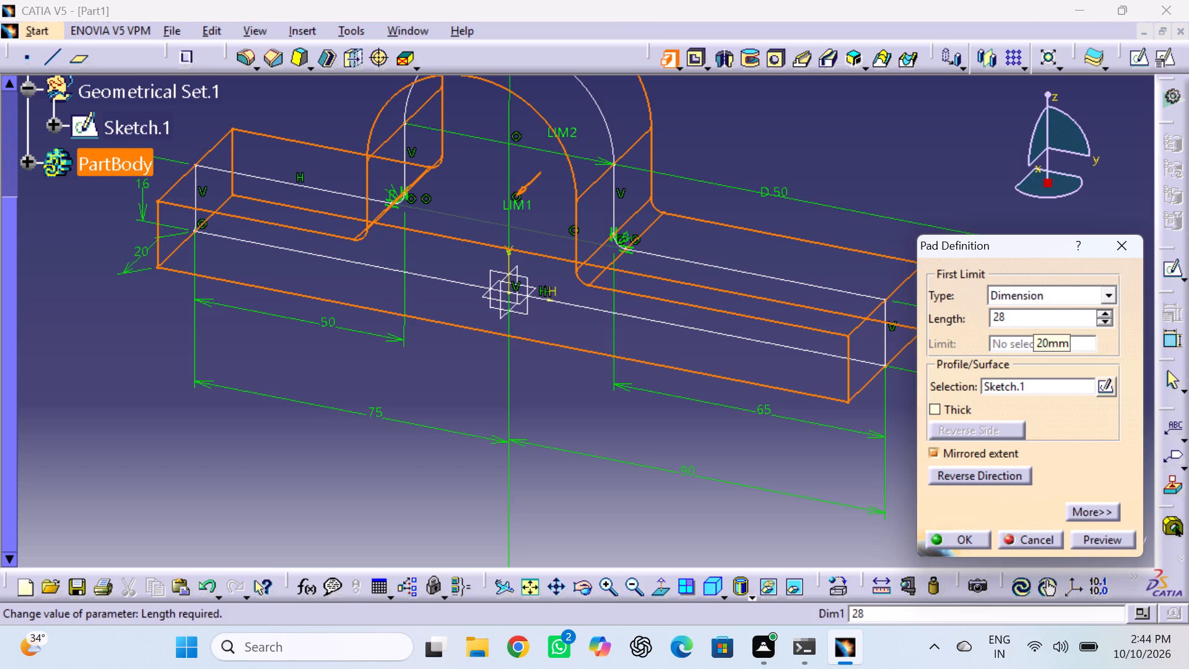
pyautogui.press('Return')
pyautogui.click(1040, 314)
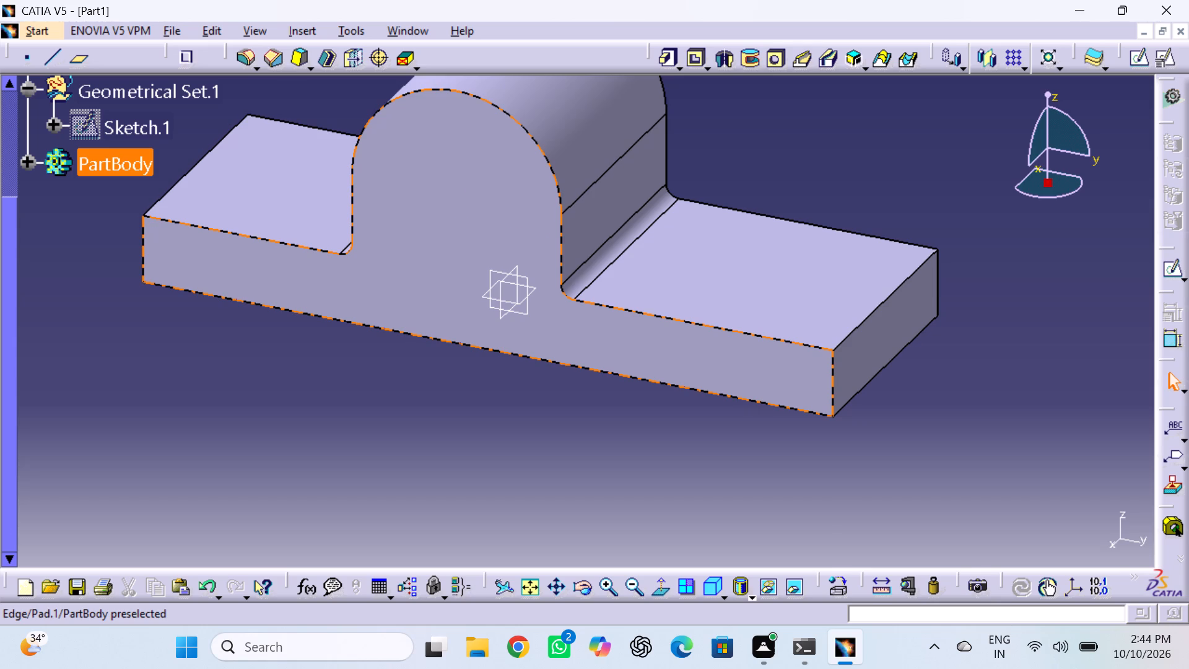
# Undo the mirrored 28 mm pad and the trimming of the circle's lower arcs in the profile sketch.
pyautogui.hotkey('ctrl', 'z')
pyautogui.hotkey('ctrl', 'z')
pyautogui.hotkey('ctrl', 'z')
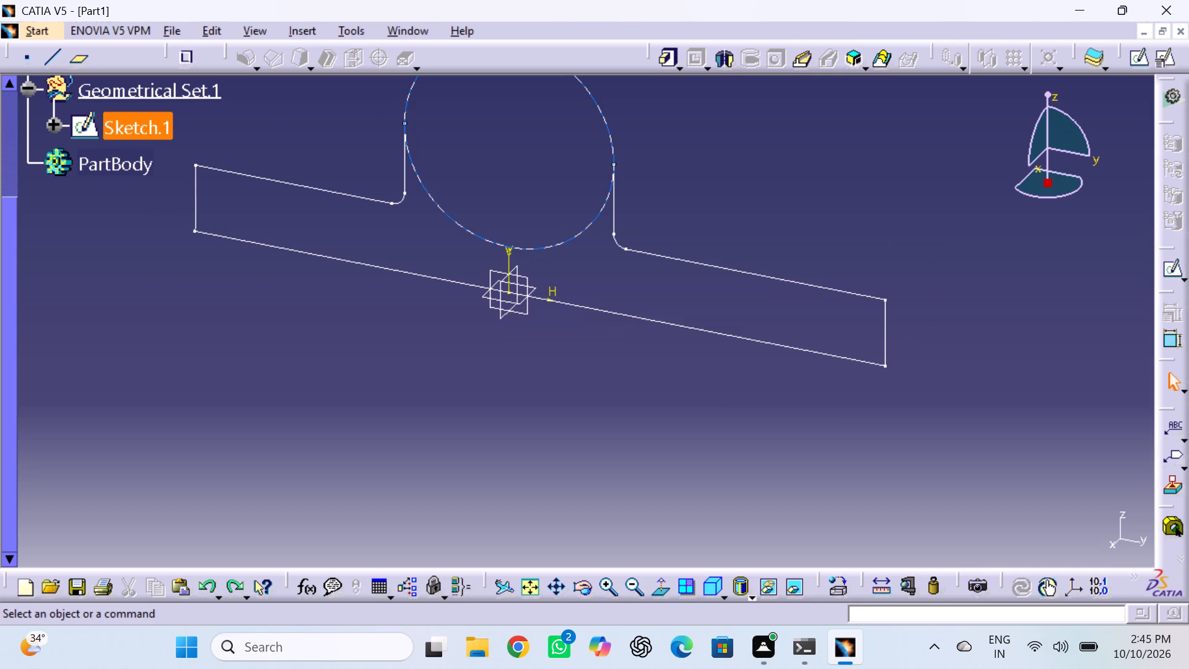
# Reopen the profile sketch and delete the 50 mm circle, both vertical lines below it and their two corner arcs.
pyautogui.doubleClick(432, 198)
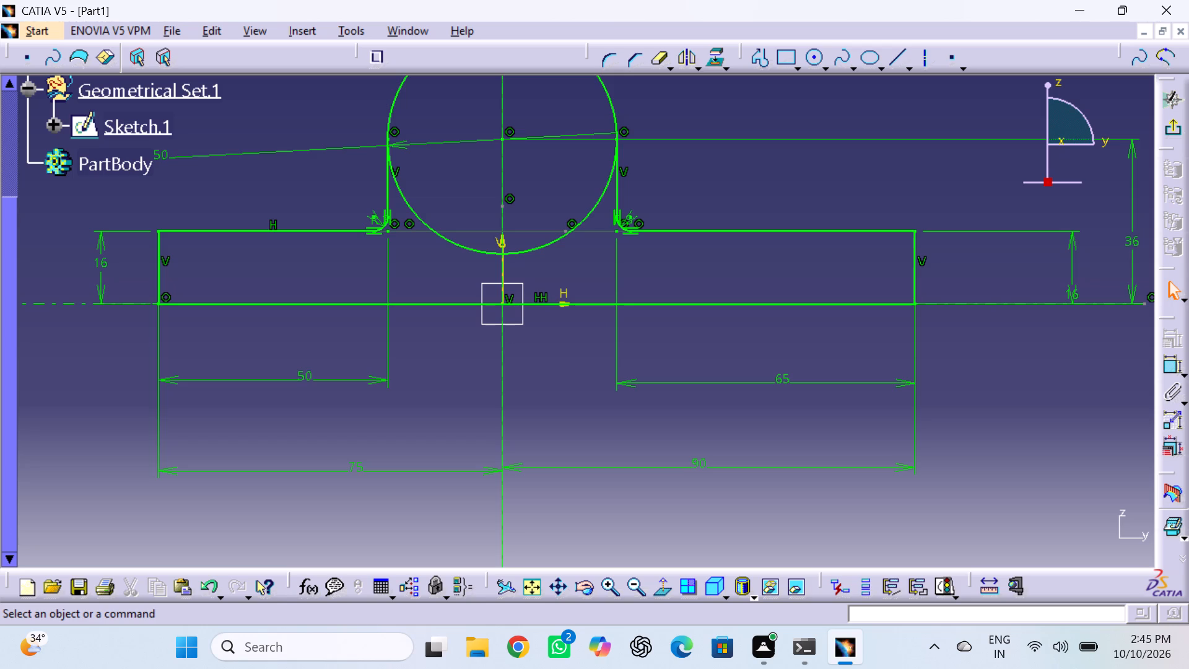
pyautogui.click(594, 202)
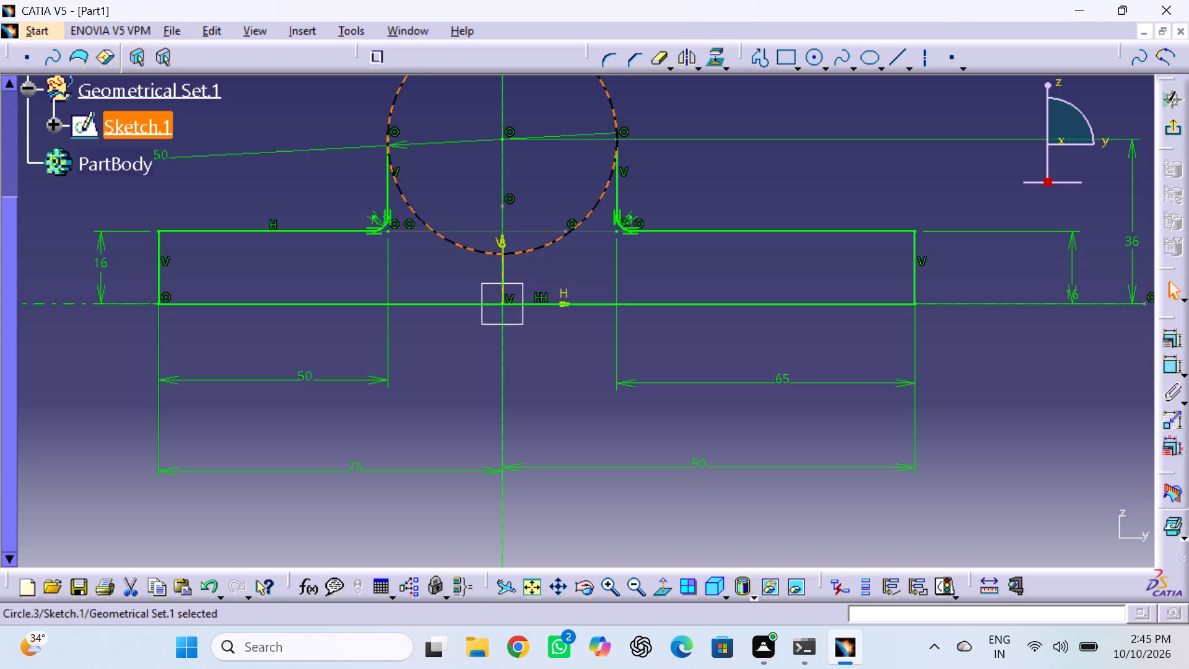
pyautogui.press('Delete')
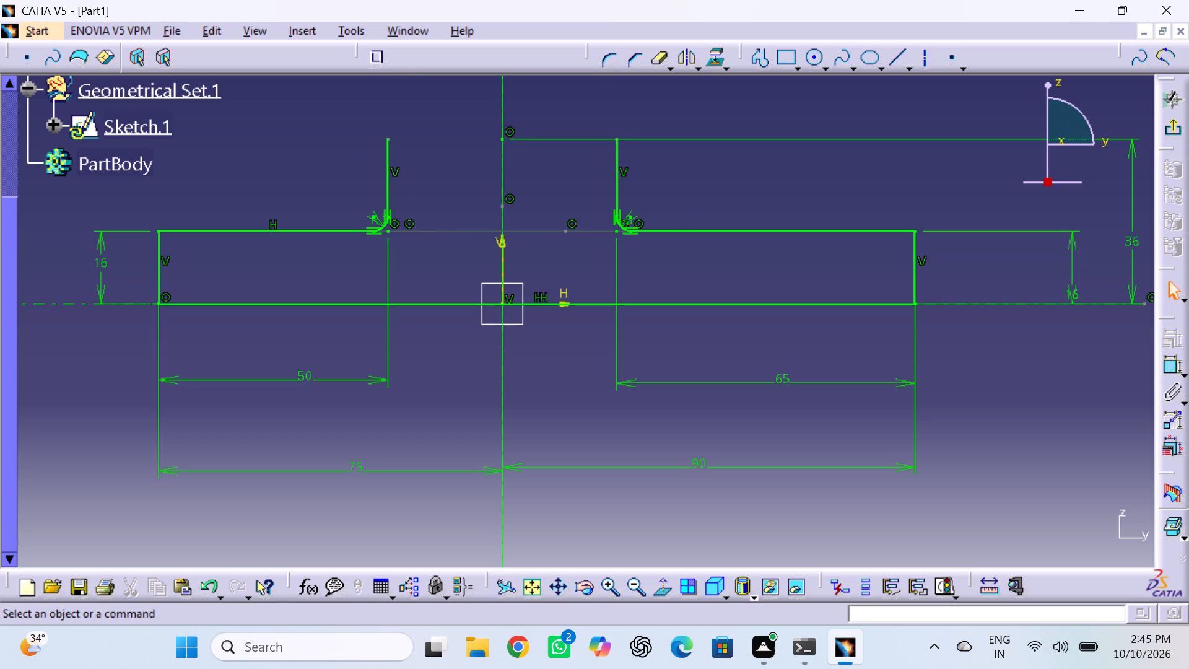
pyautogui.click(613, 196)
pyautogui.press('Delete')
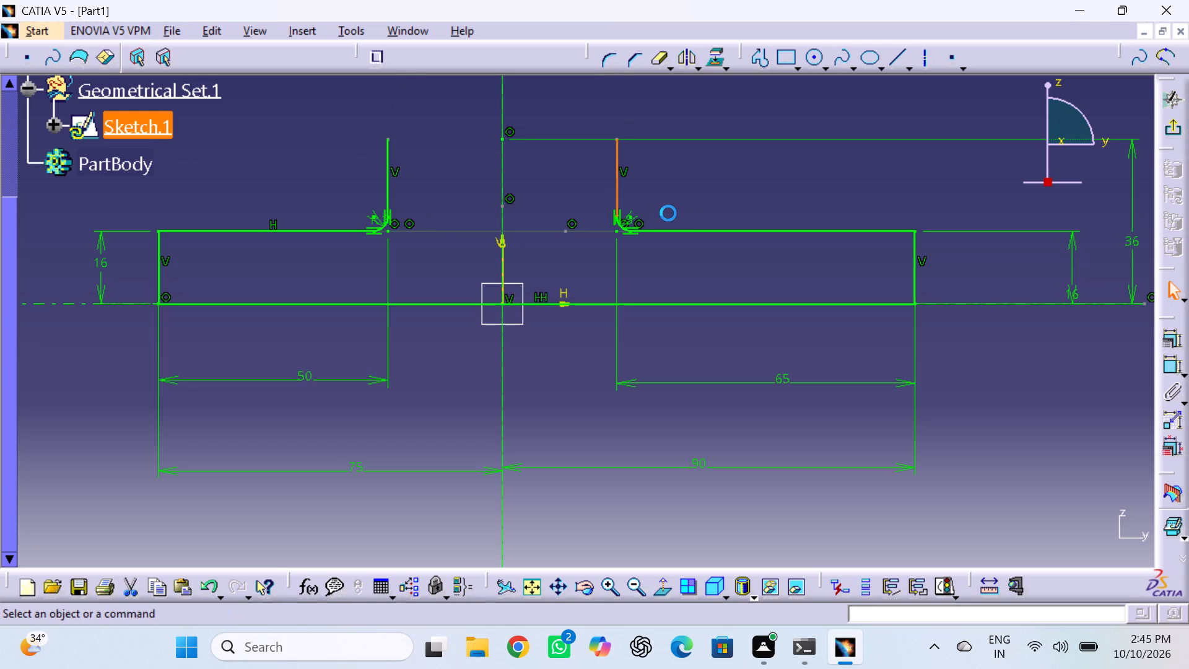
pyautogui.click(618, 228)
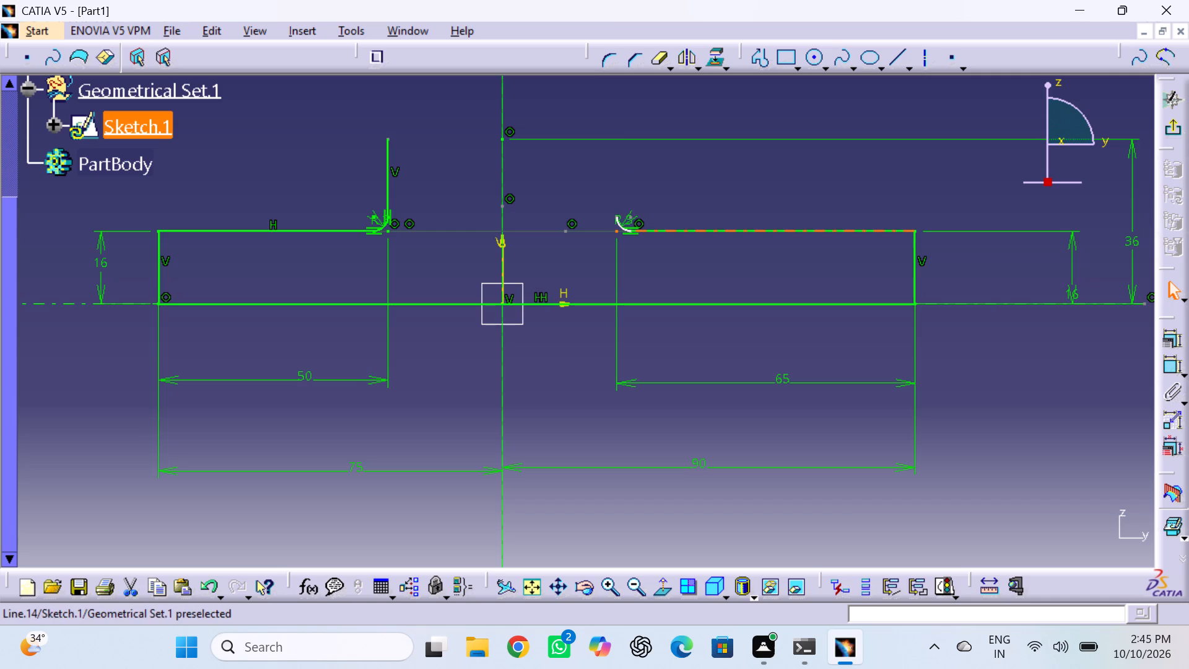
pyautogui.click(621, 224)
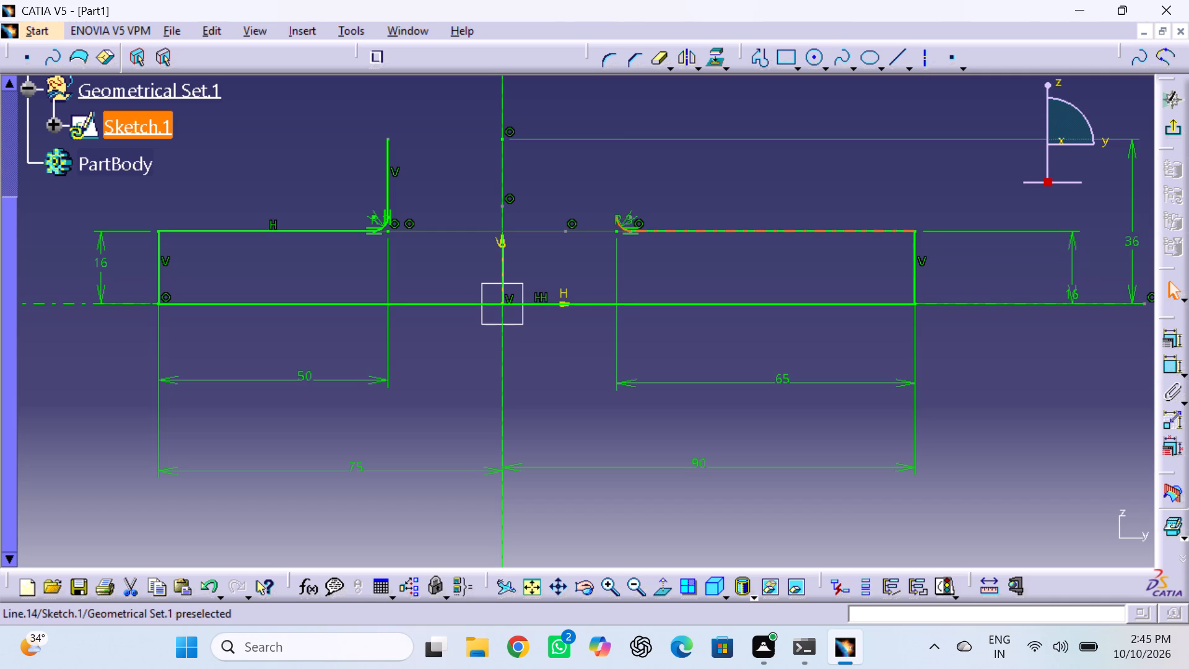
pyautogui.press('Delete')
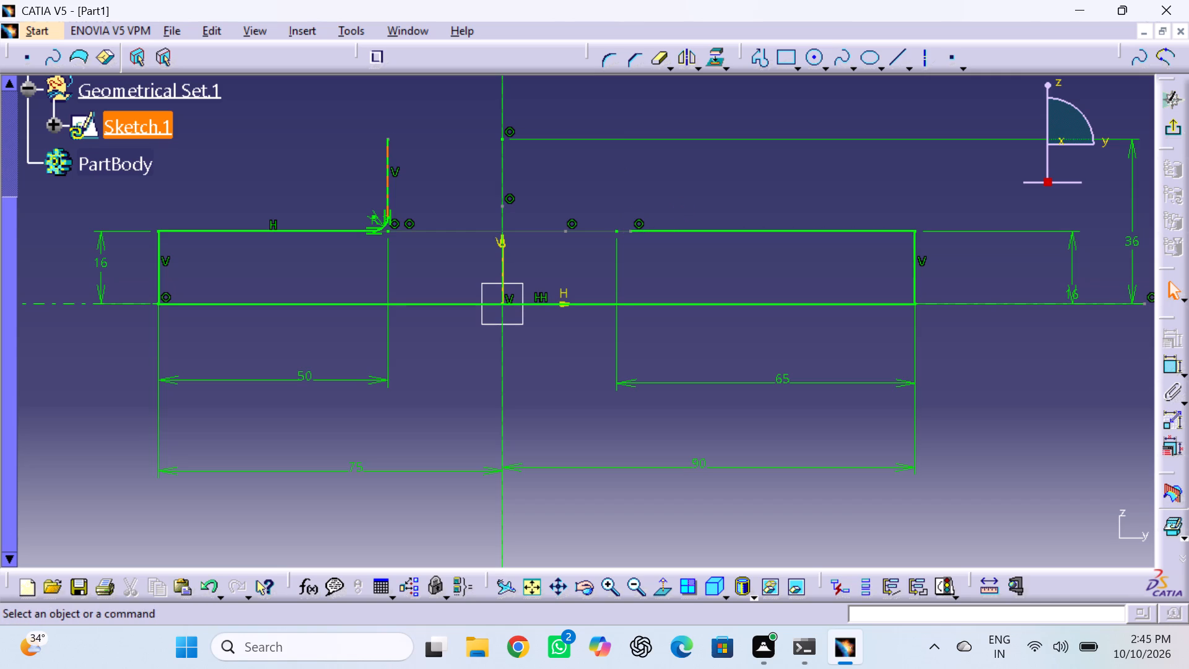
pyautogui.click(388, 203)
pyautogui.press('Delete')
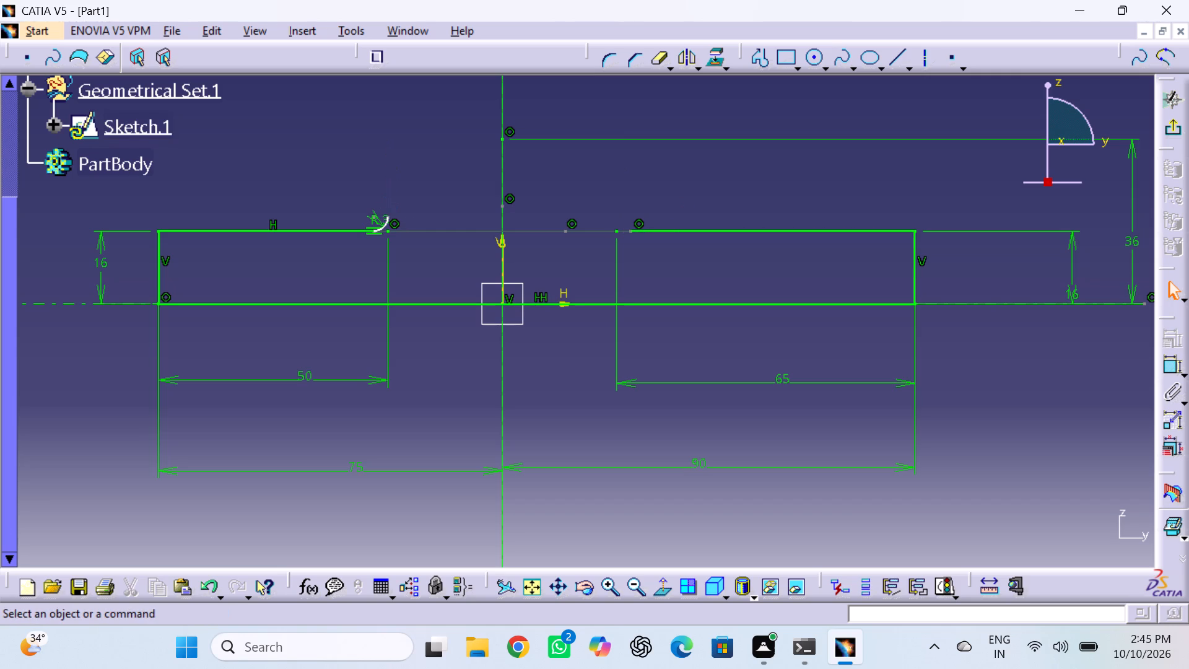
pyautogui.click(385, 223)
pyautogui.press('Delete')
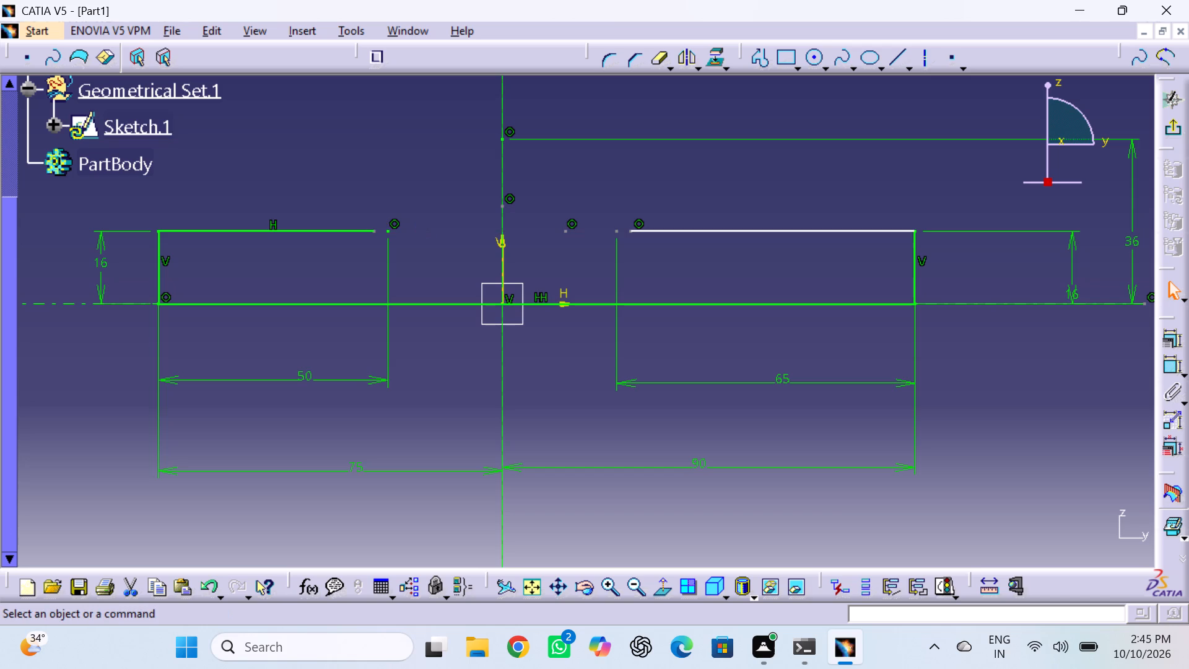
# Delete the two upper horizontal lines of the base in the profile sketch.
pyautogui.click(347, 231)
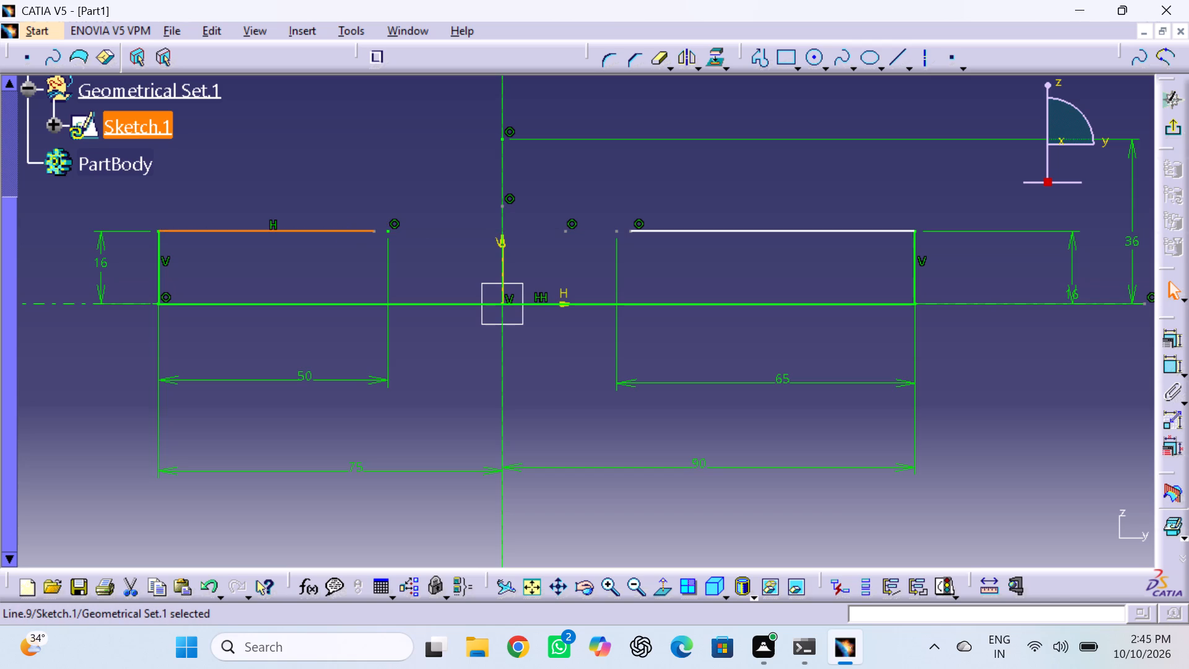
pyautogui.press('Delete')
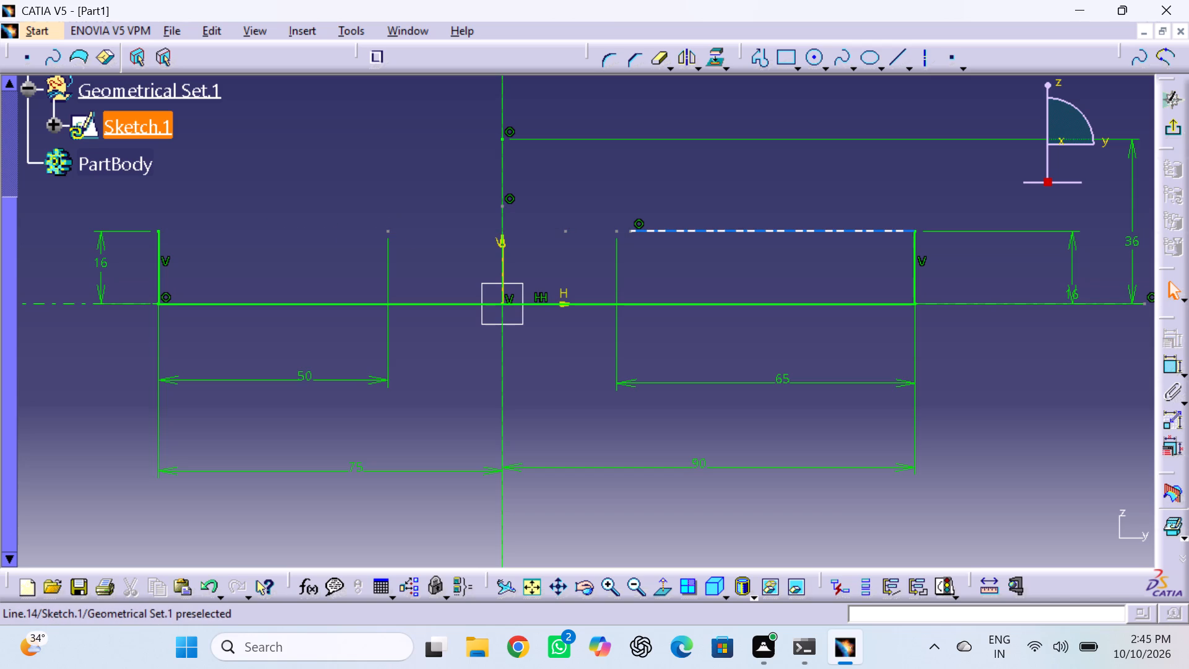
pyautogui.click(661, 233)
pyautogui.press('Delete')
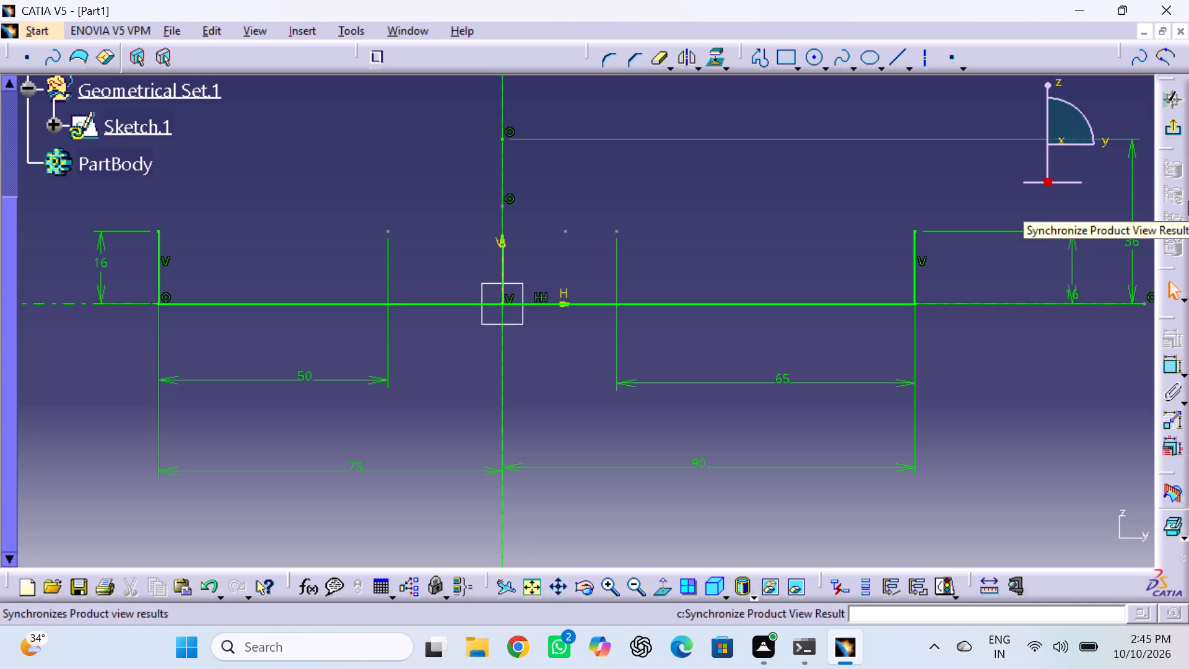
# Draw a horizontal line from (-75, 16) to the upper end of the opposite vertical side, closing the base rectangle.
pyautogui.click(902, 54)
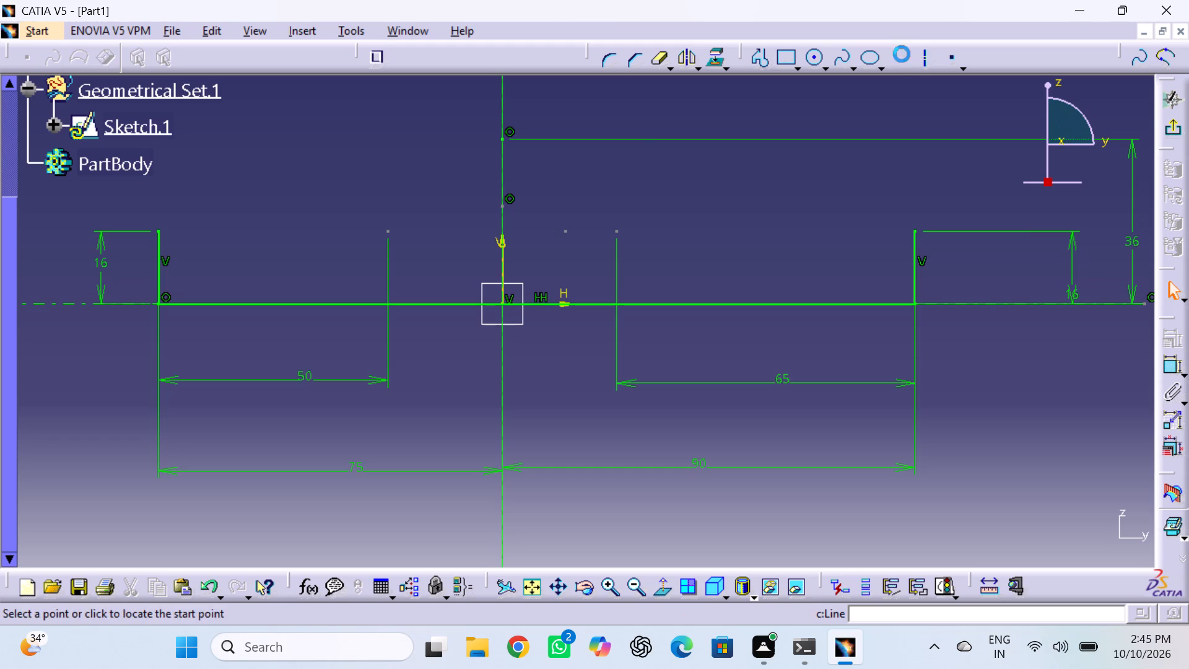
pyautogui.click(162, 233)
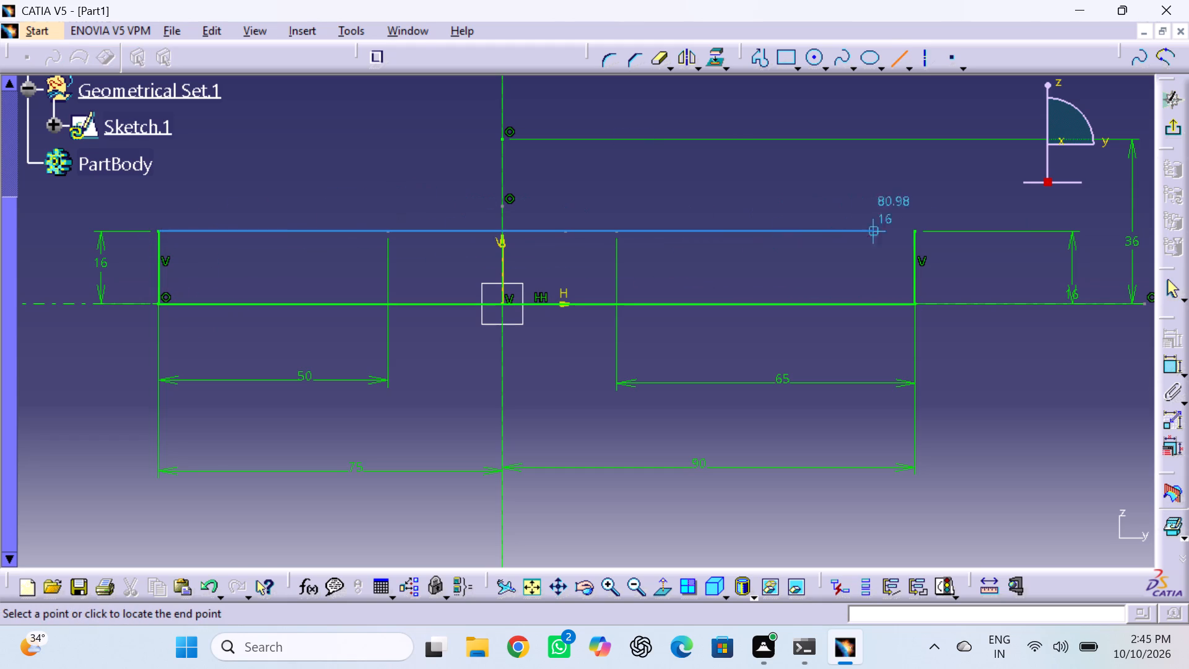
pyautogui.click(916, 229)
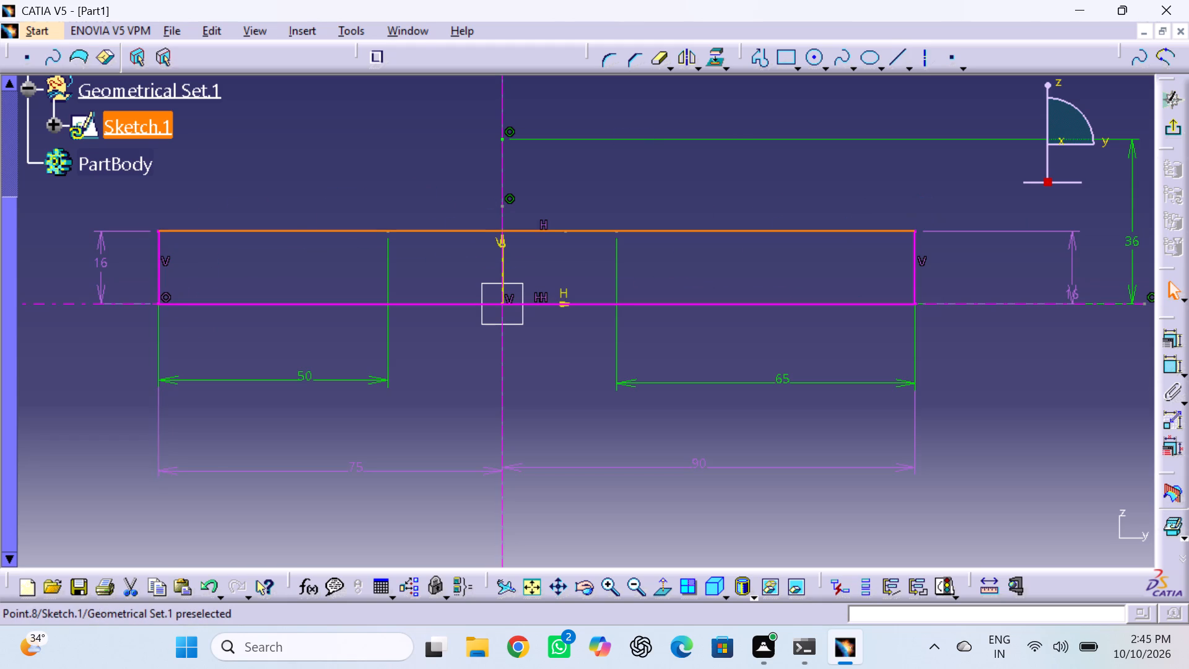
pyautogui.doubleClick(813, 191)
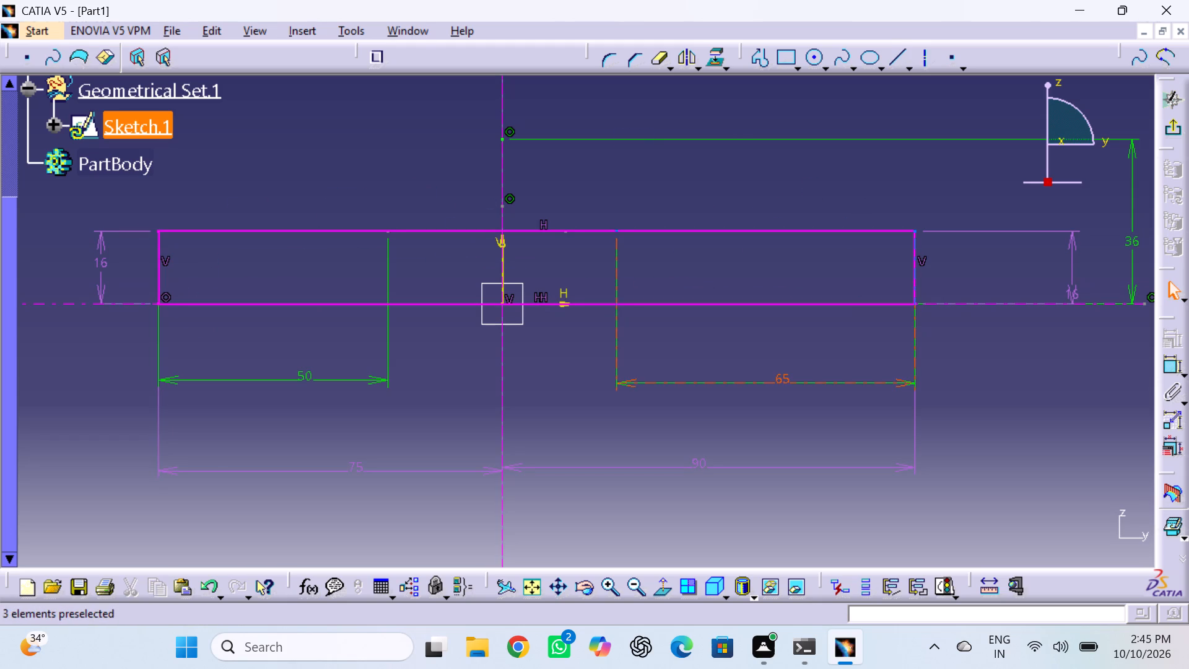
# Delete the 65, 50, 36, 75 and 90 mm dimensions from the profile sketch.
pyautogui.click(654, 383)
pyautogui.press('Delete')
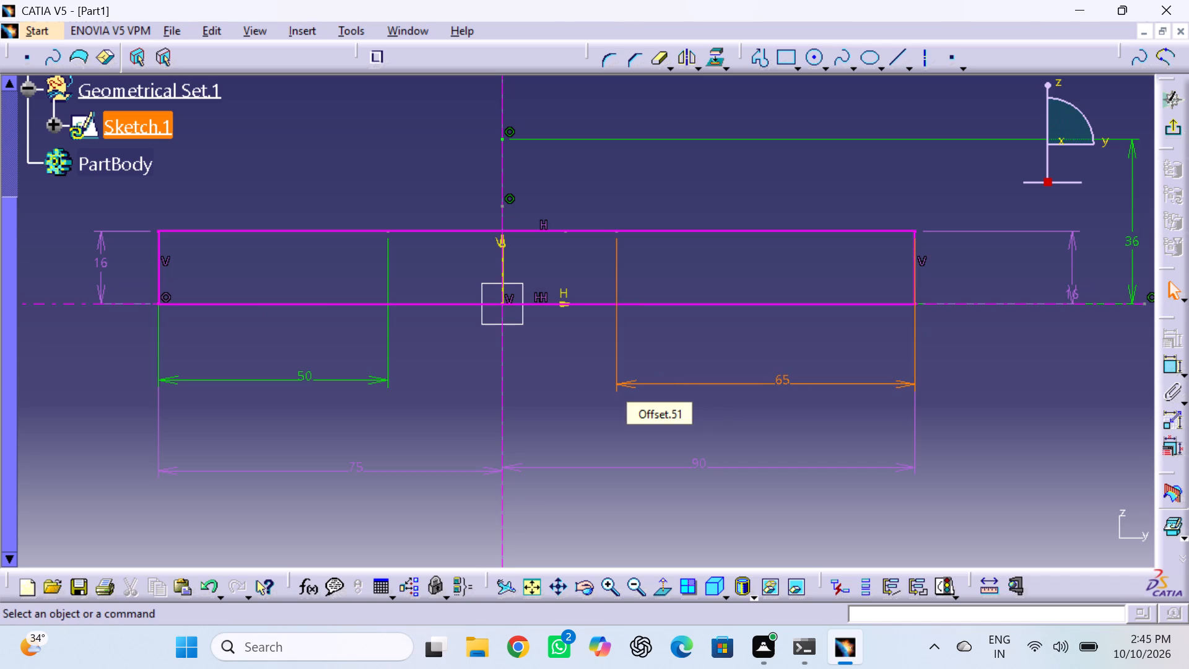
pyautogui.click(297, 380)
pyautogui.press('Delete')
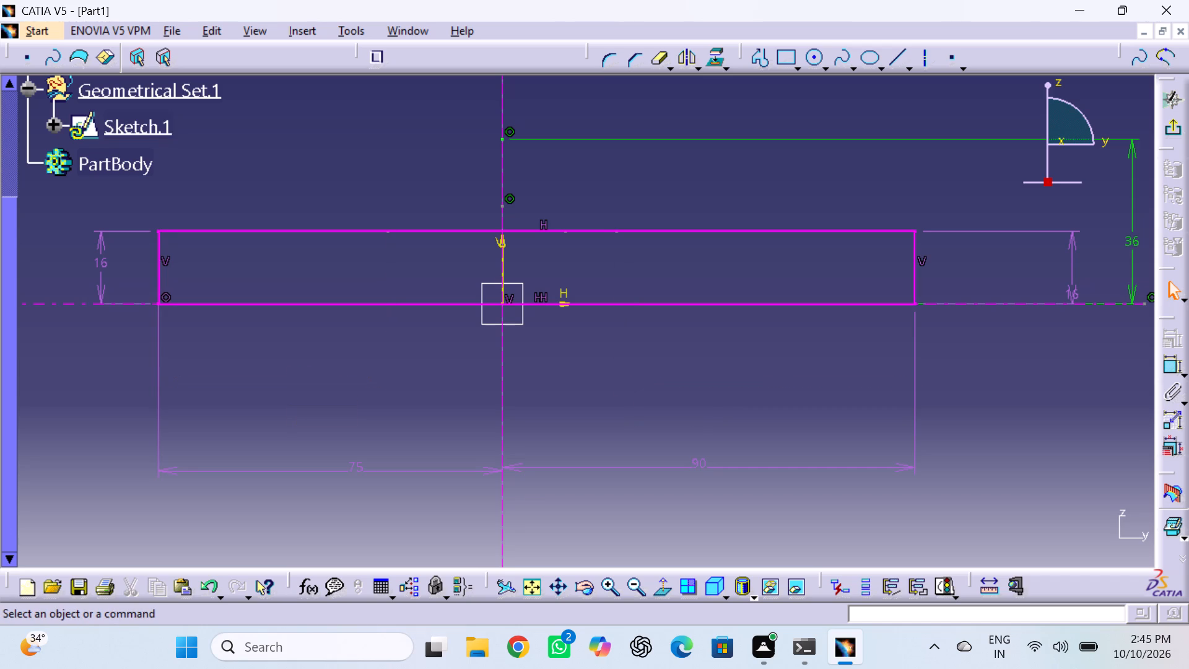
pyautogui.click(625, 139)
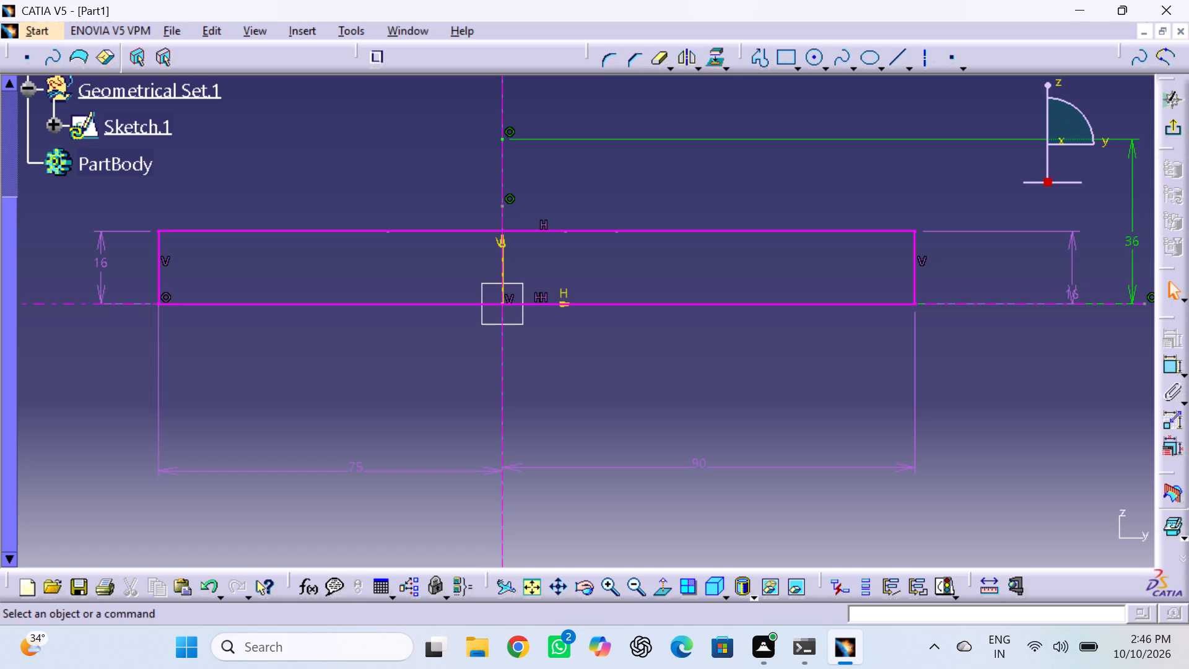
pyautogui.click(625, 137)
pyautogui.click(1133, 243)
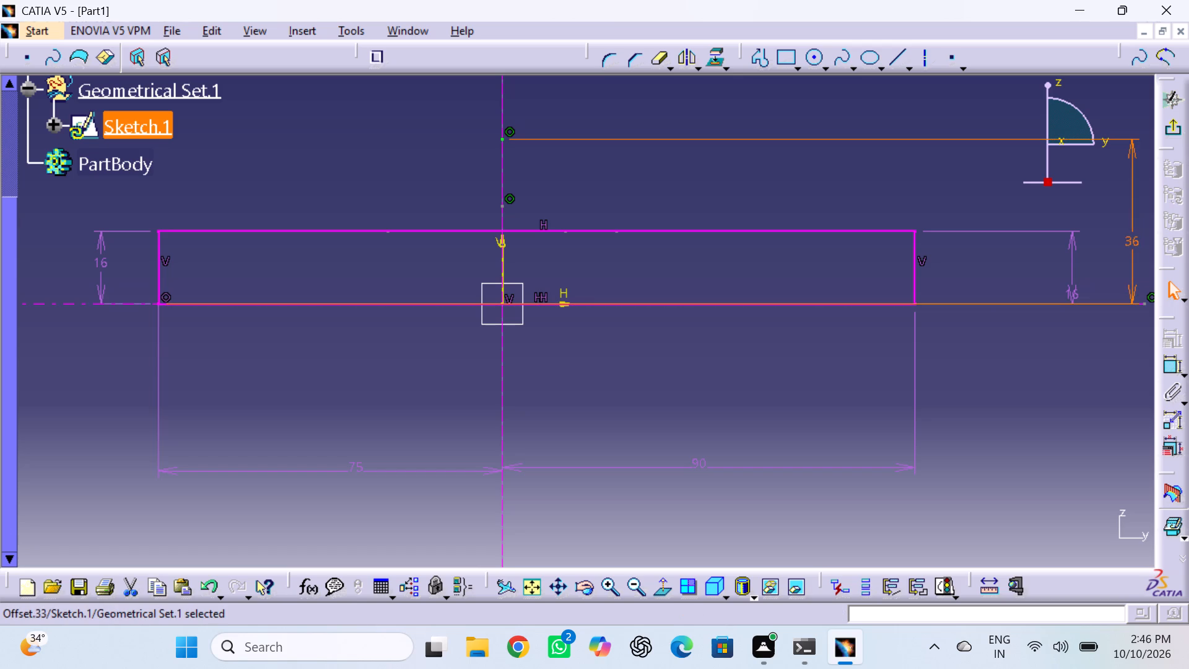
pyautogui.press('Delete')
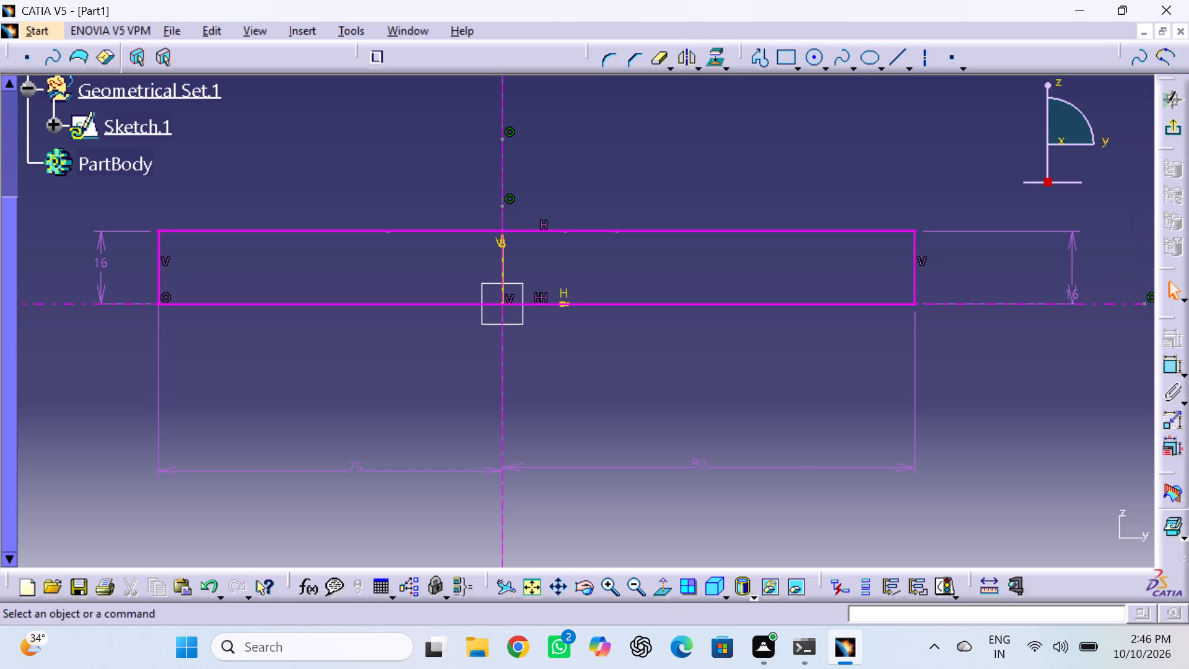
pyautogui.click(531, 578)
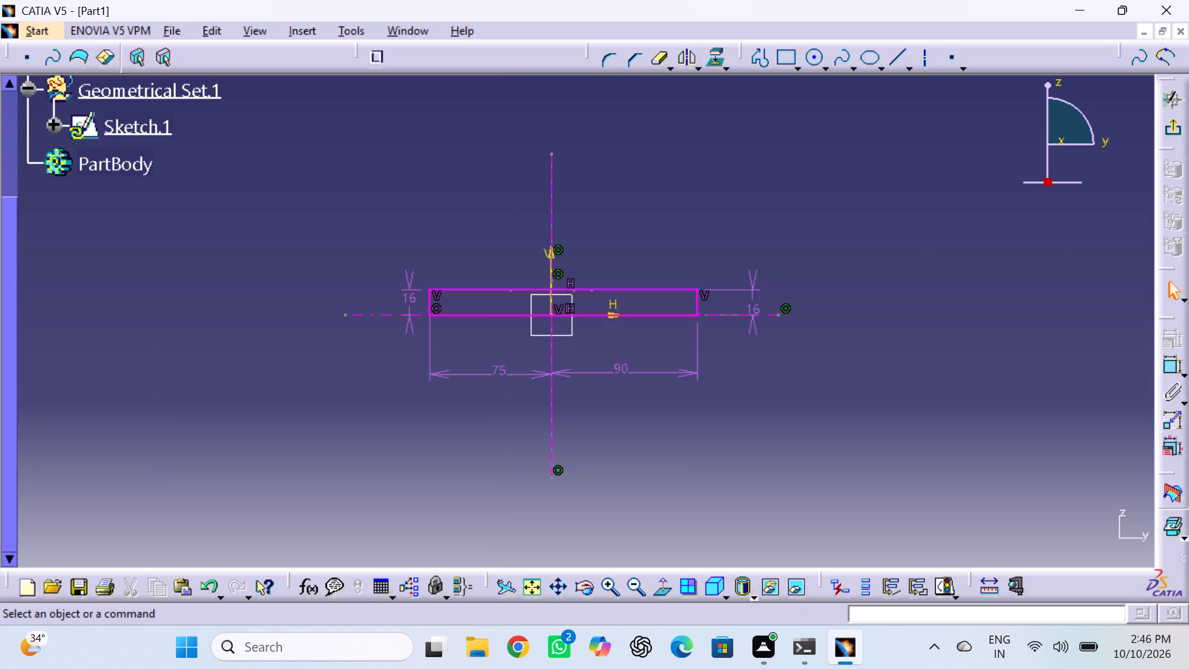
pyautogui.click(507, 372)
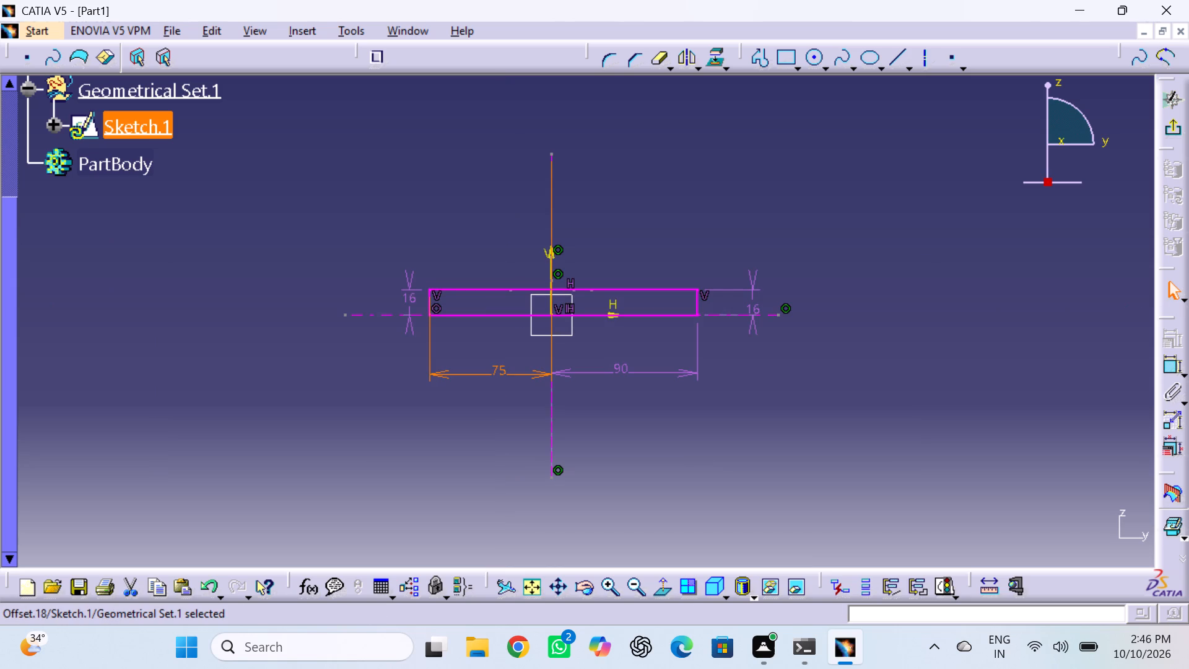
pyautogui.press('Delete')
pyautogui.click(618, 374)
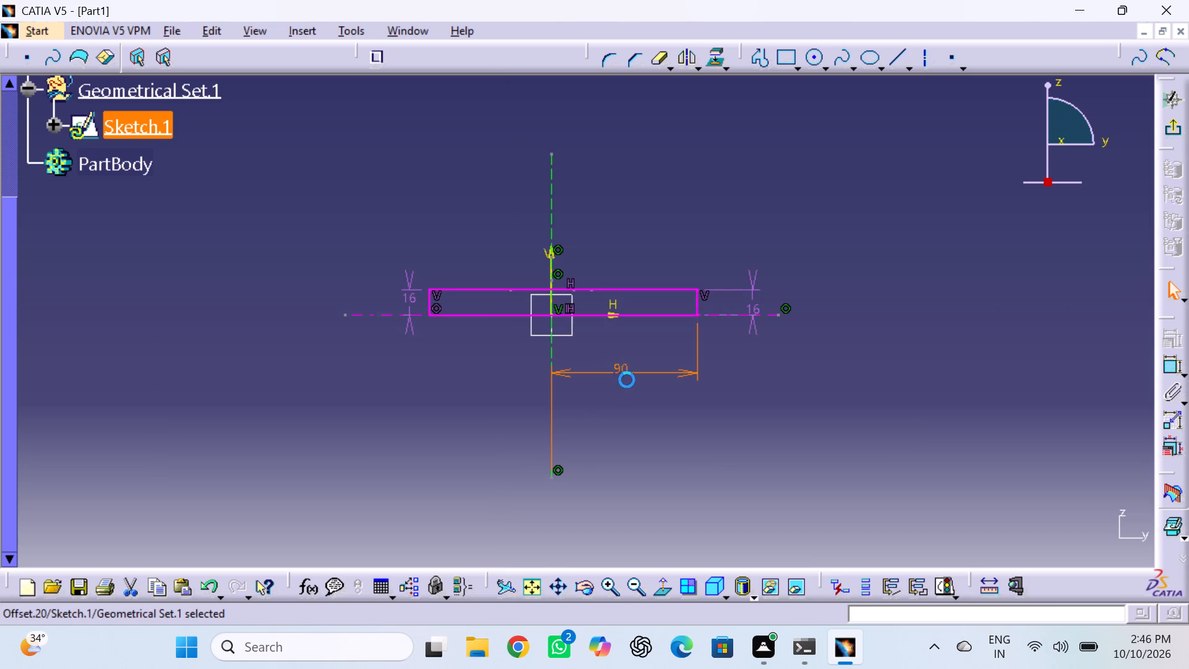
pyautogui.press('Delete')
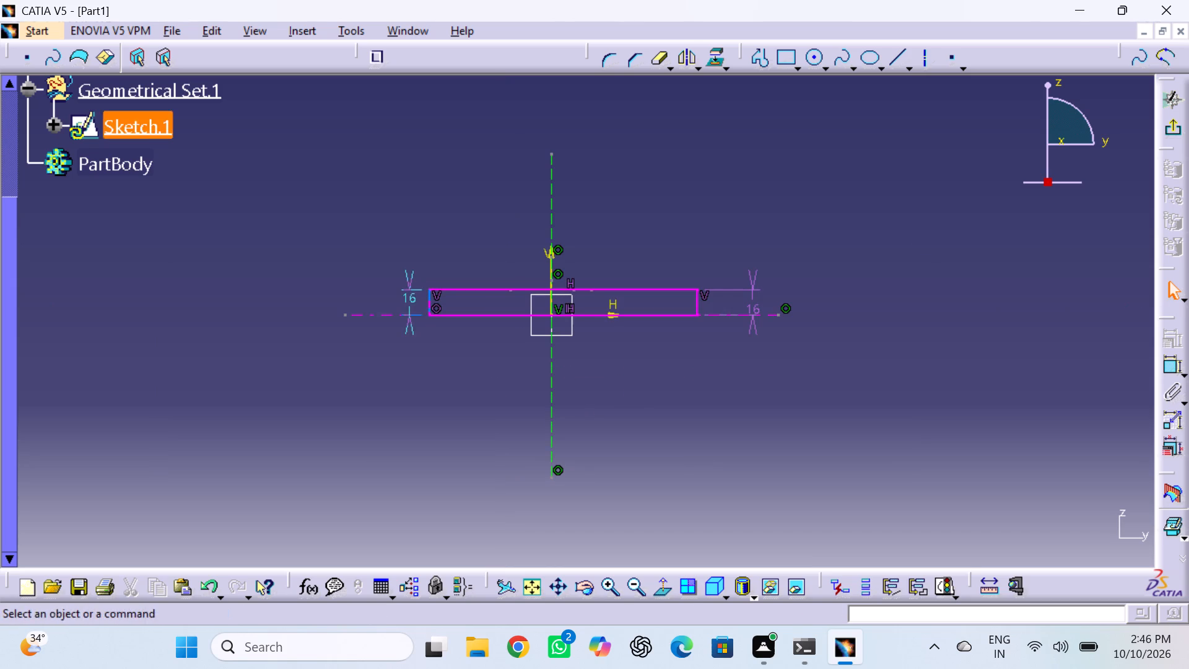
# Delete all remaining geometry, axes and constraints from the profile sketch.
pyautogui.moveTo(280, 170); pyautogui.dragTo(777, 484)
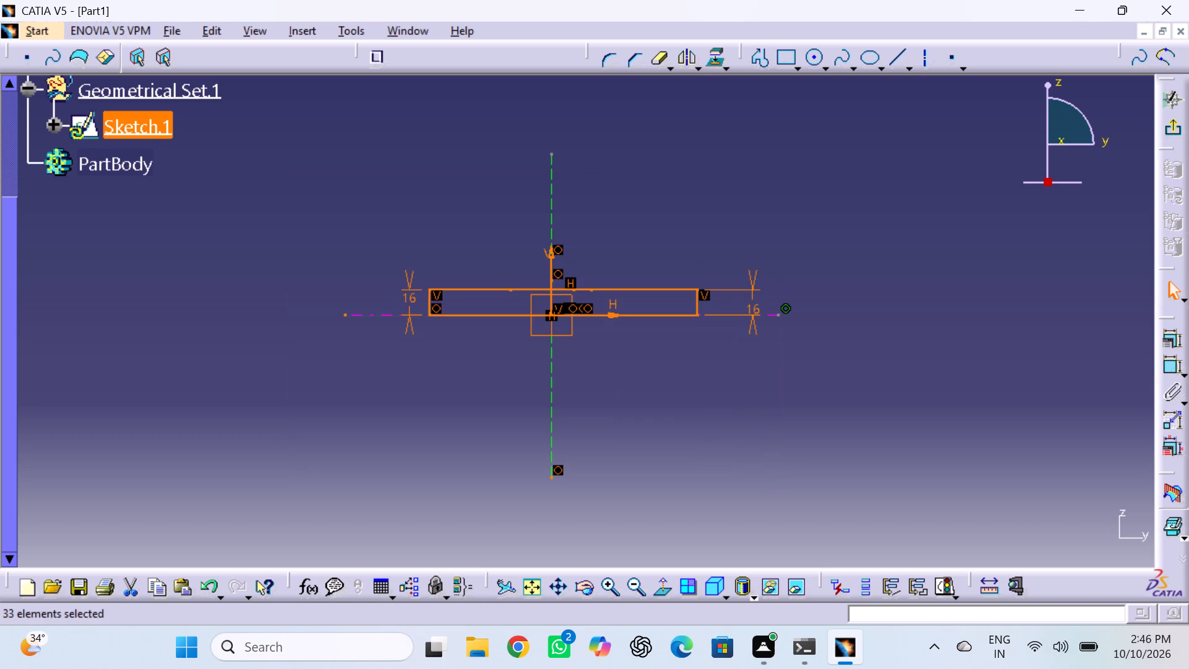
pyautogui.press('Delete')
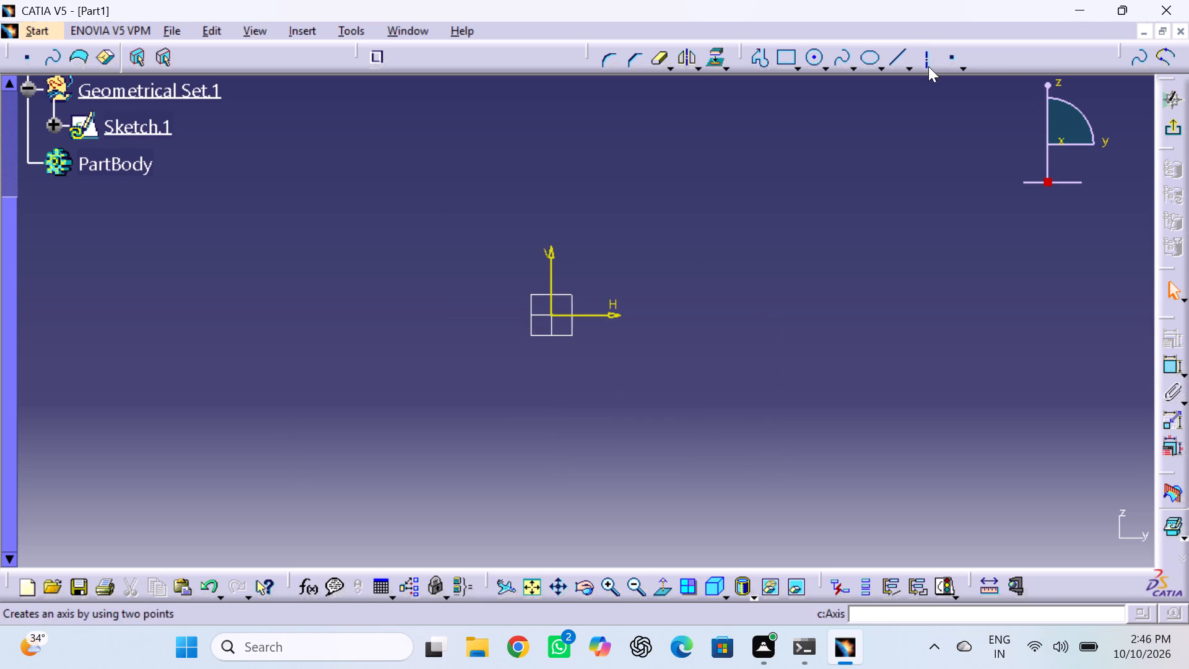
# Draw a horizontal axis about 350 mm long along H and a vertical axis along V, both through the sketch origin.
pyautogui.click(928, 66)
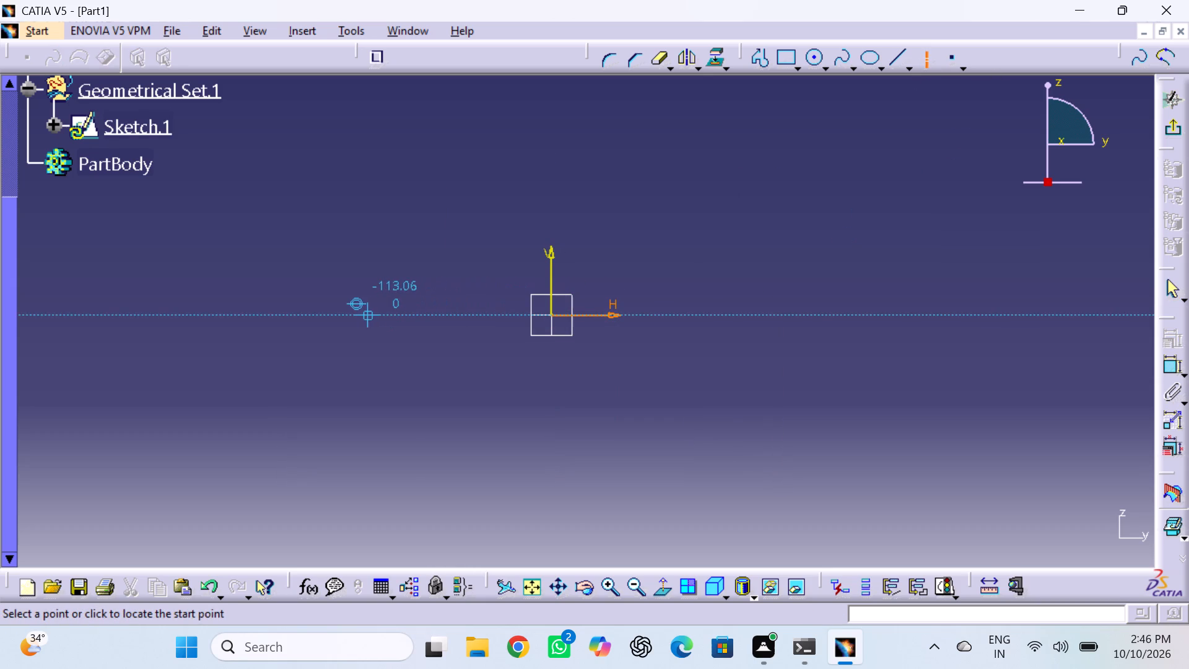
pyautogui.click(364, 315)
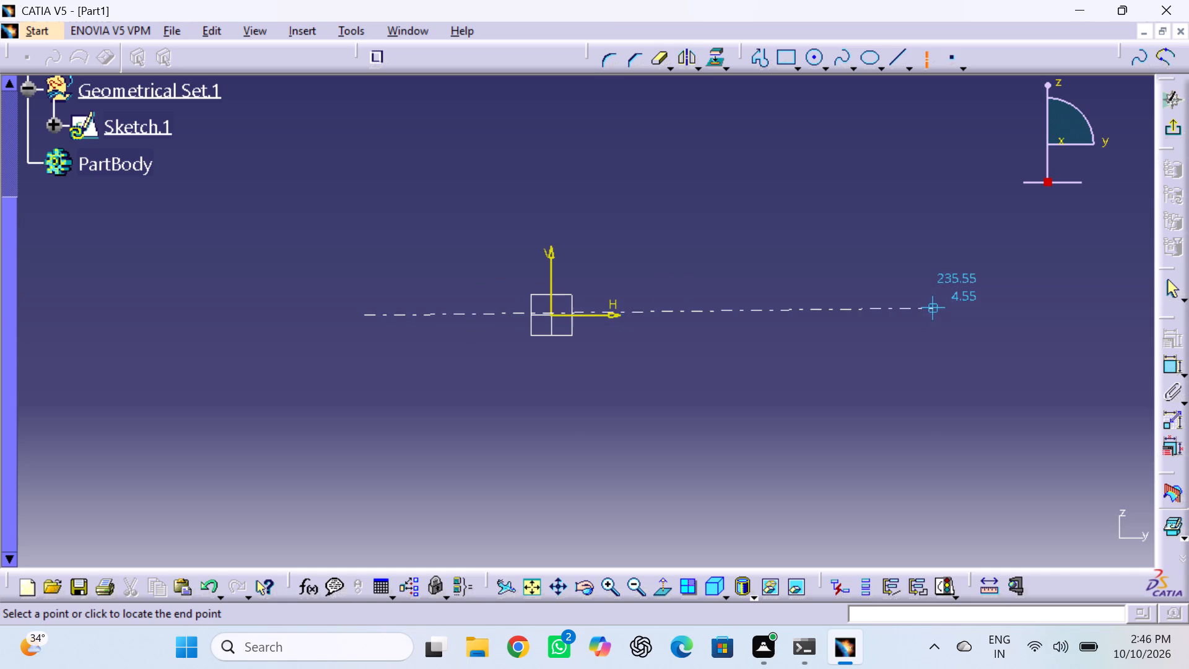
pyautogui.click(934, 318)
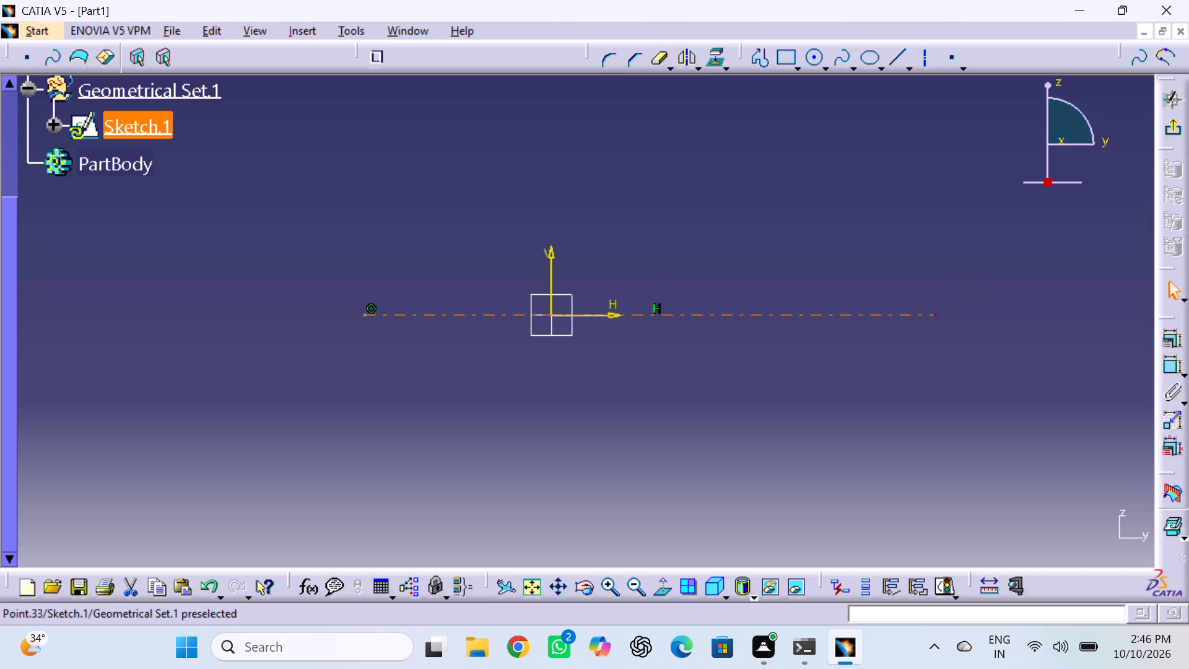
pyautogui.click(924, 59)
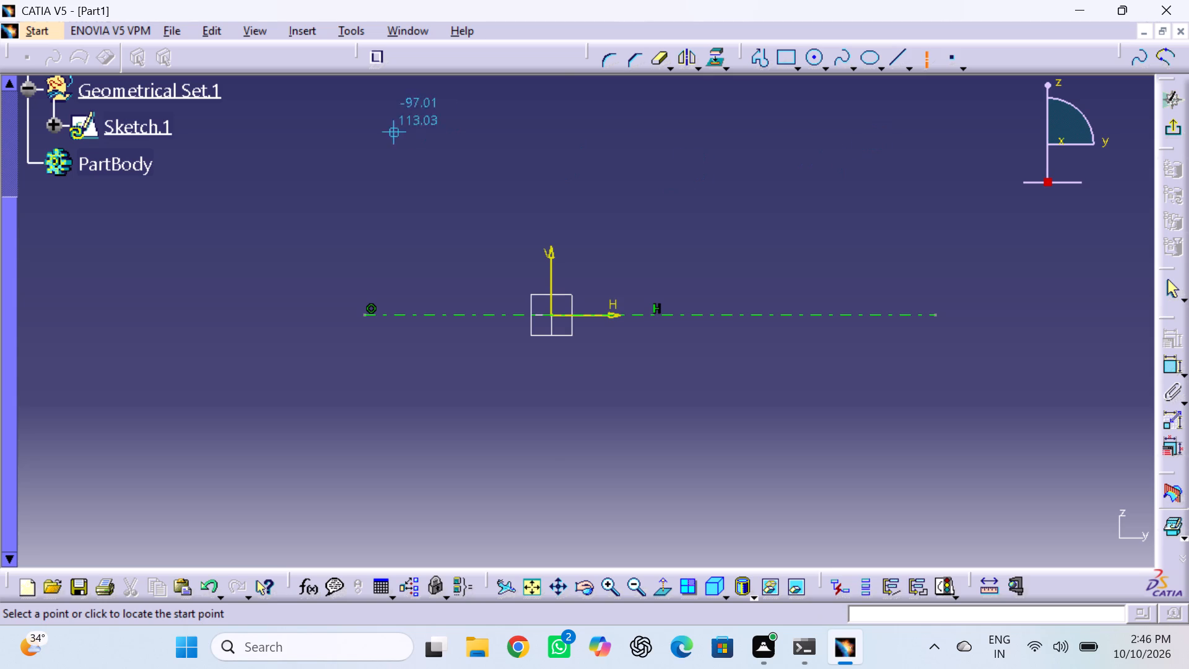
pyautogui.click(554, 116)
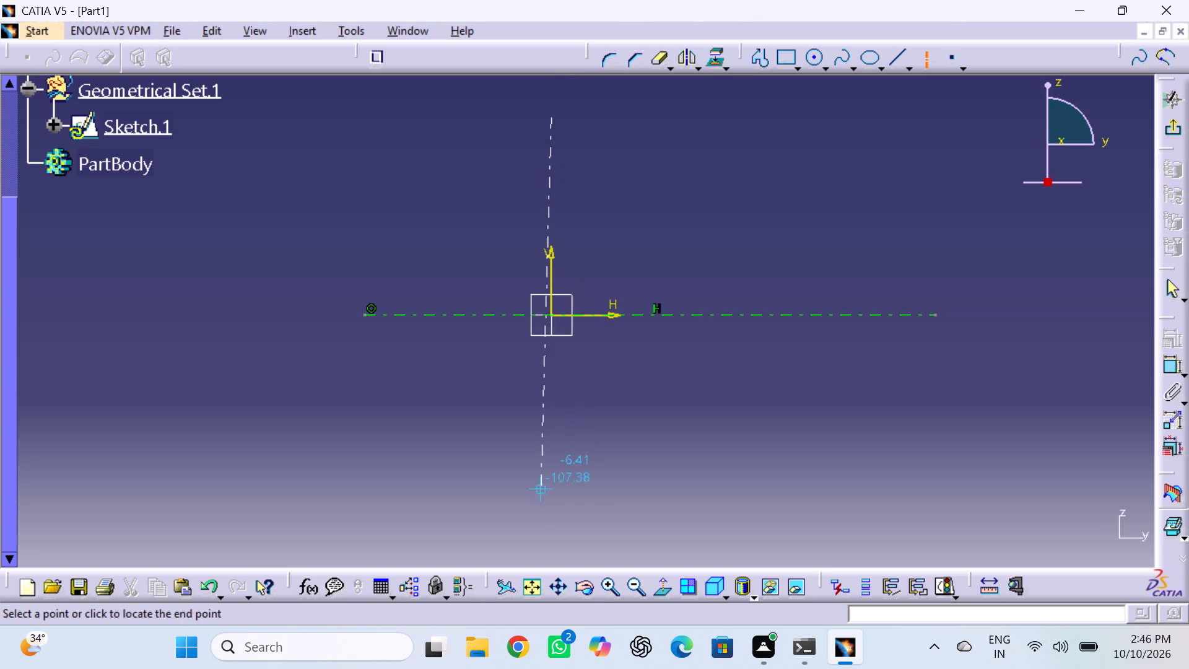
pyautogui.click(554, 513)
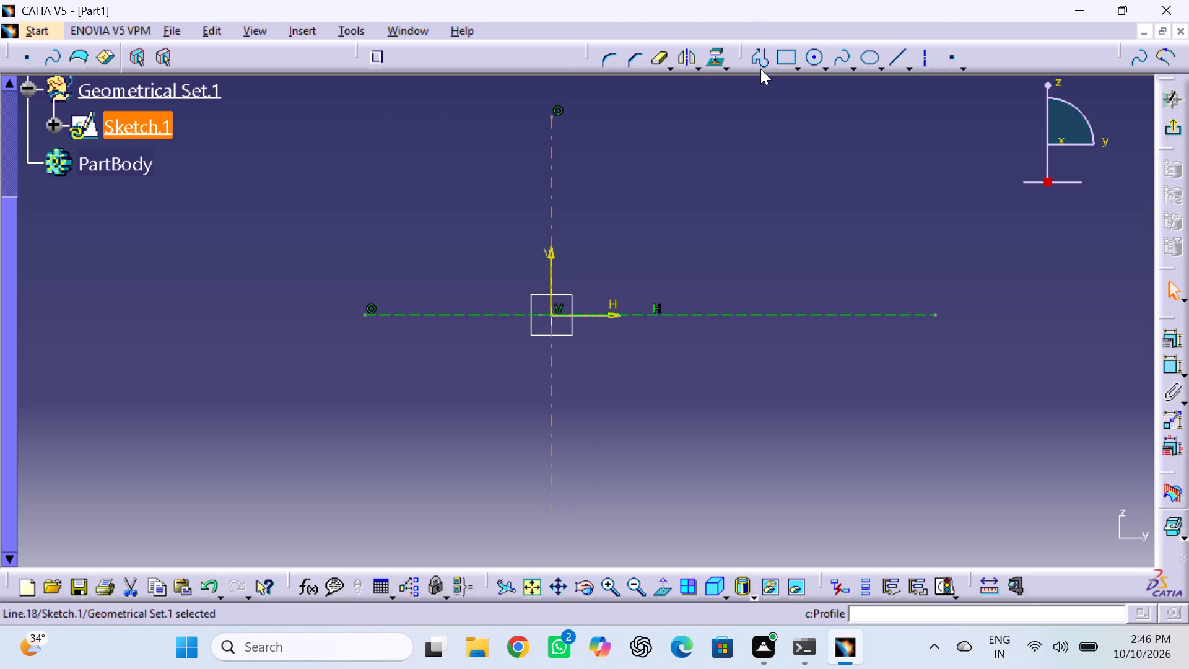
# Draw a closed rectangular profile about 194 by 25 mm above the horizontal axis, spanning the vertical axis with its base on H.
pyautogui.doubleClick(756, 51)
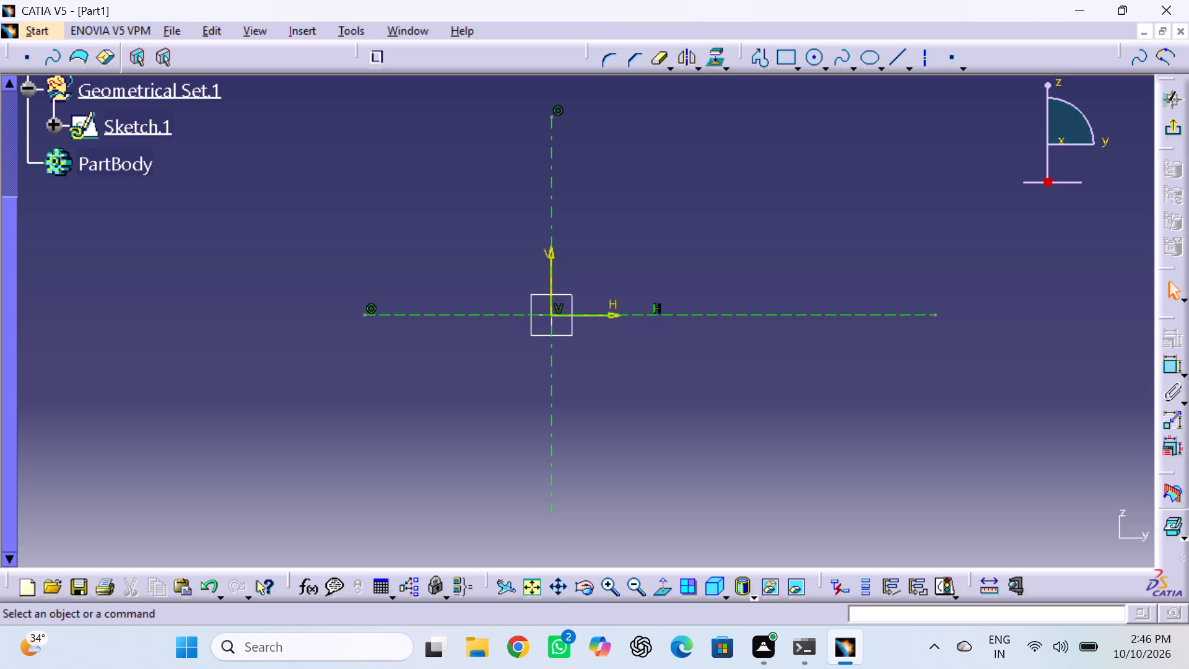
pyautogui.click(421, 315)
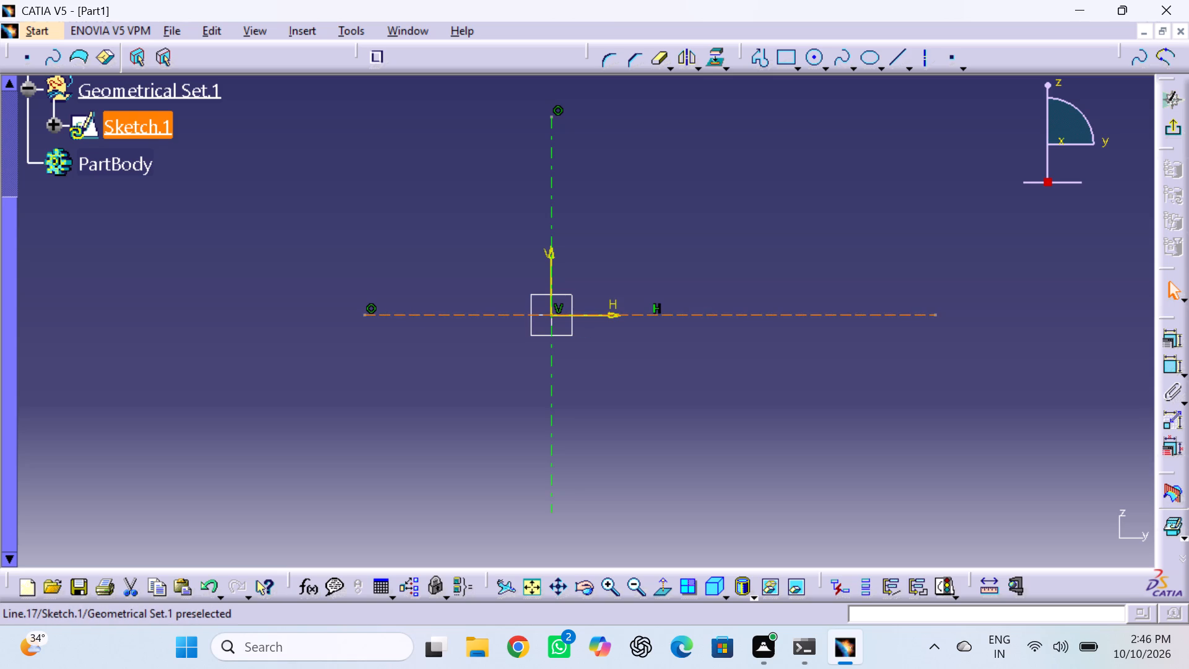
pyautogui.doubleClick(762, 58)
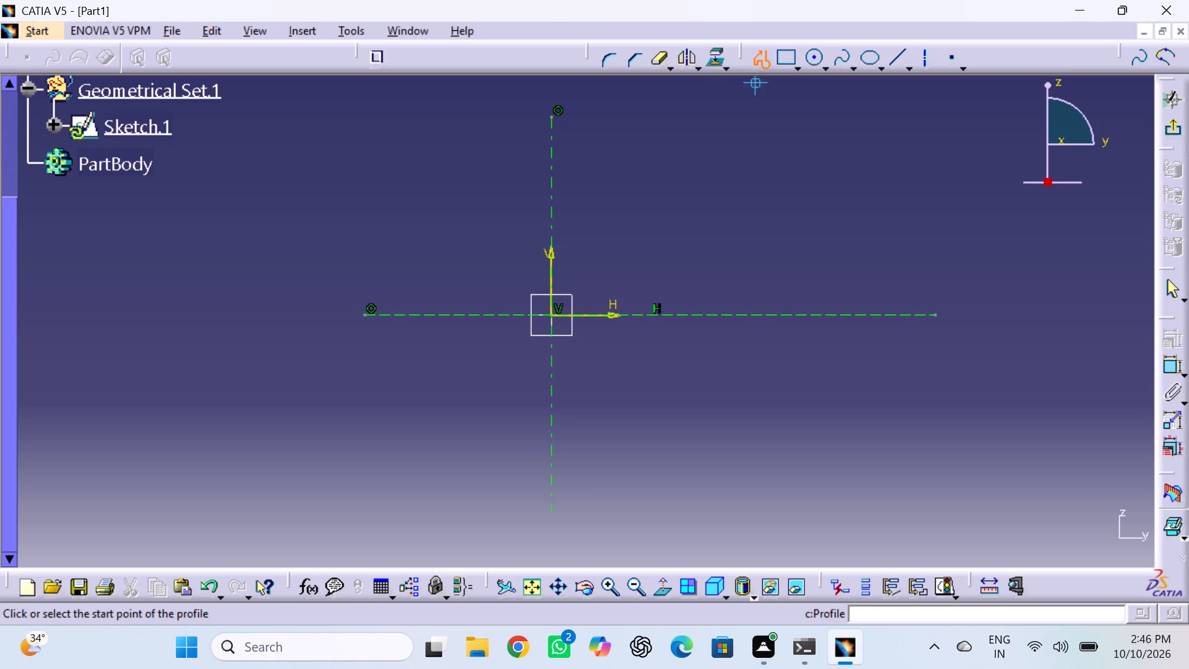
pyautogui.click(434, 313)
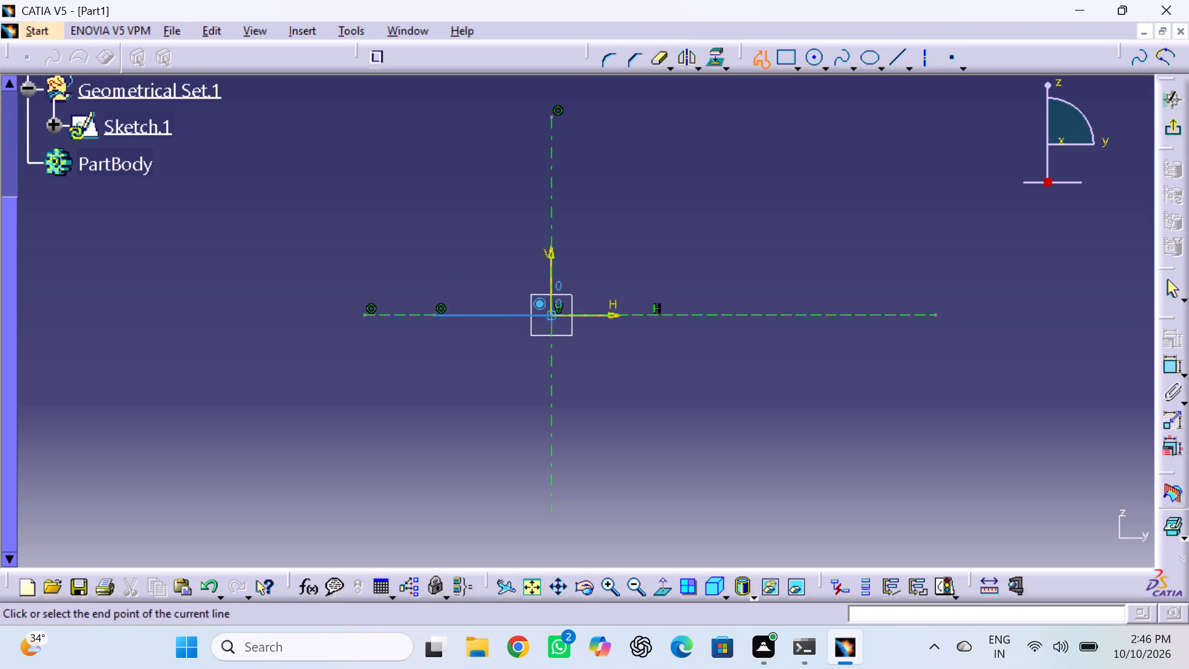
pyautogui.click(747, 313)
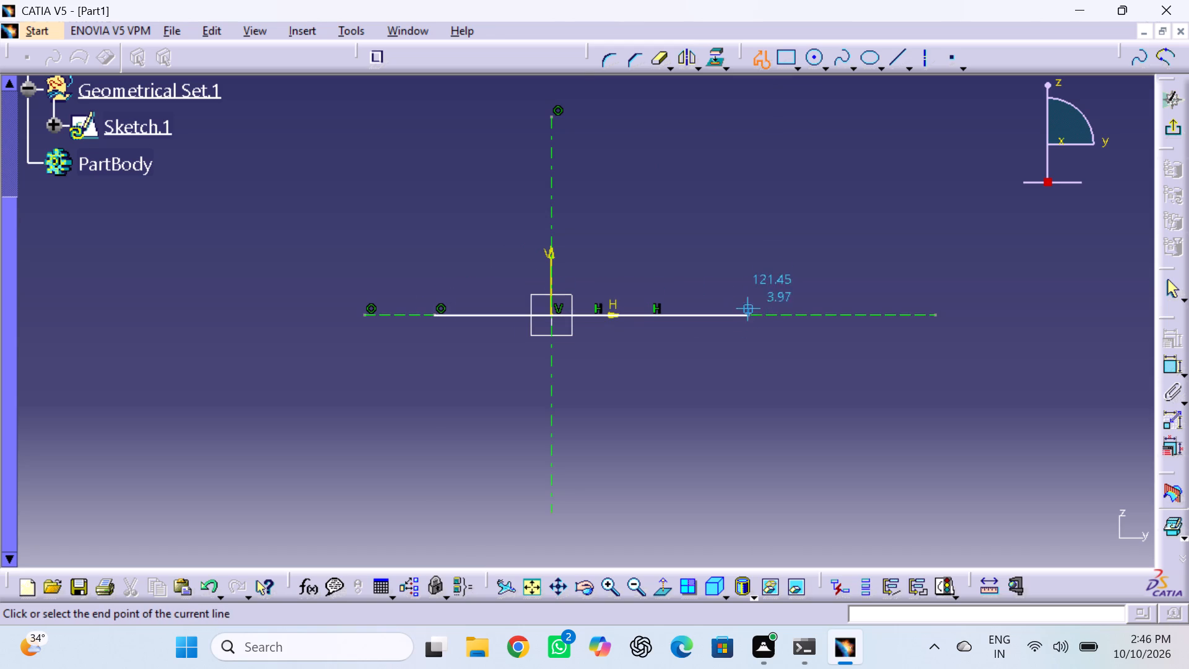
pyautogui.click(747, 274)
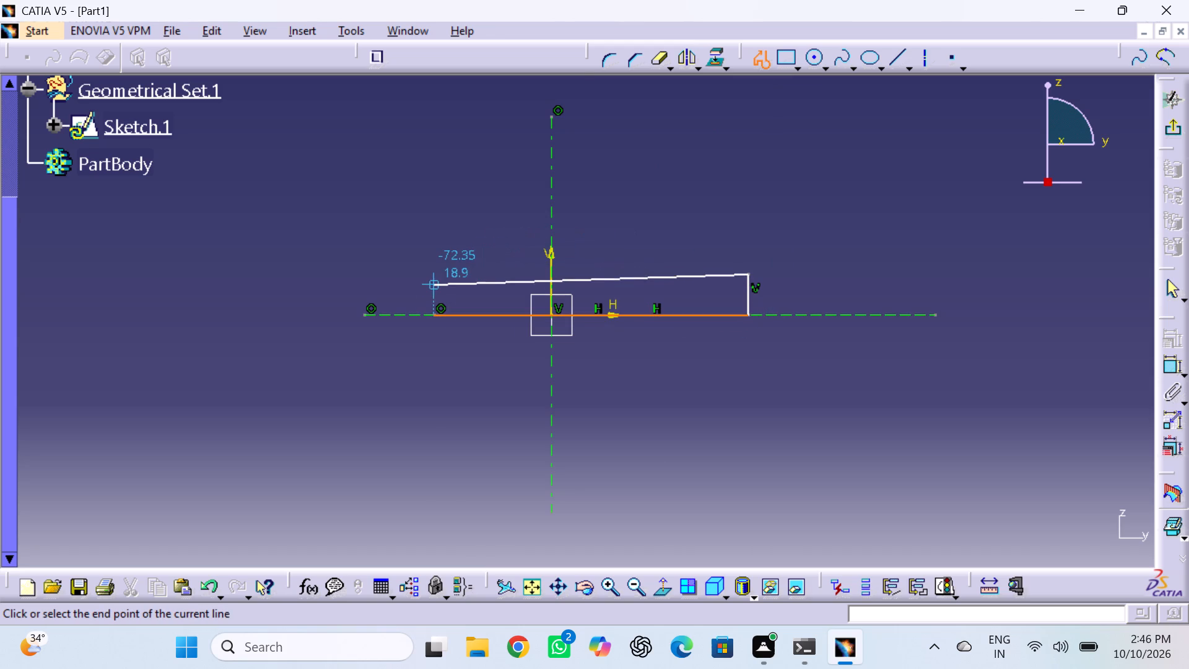
pyautogui.click(430, 274)
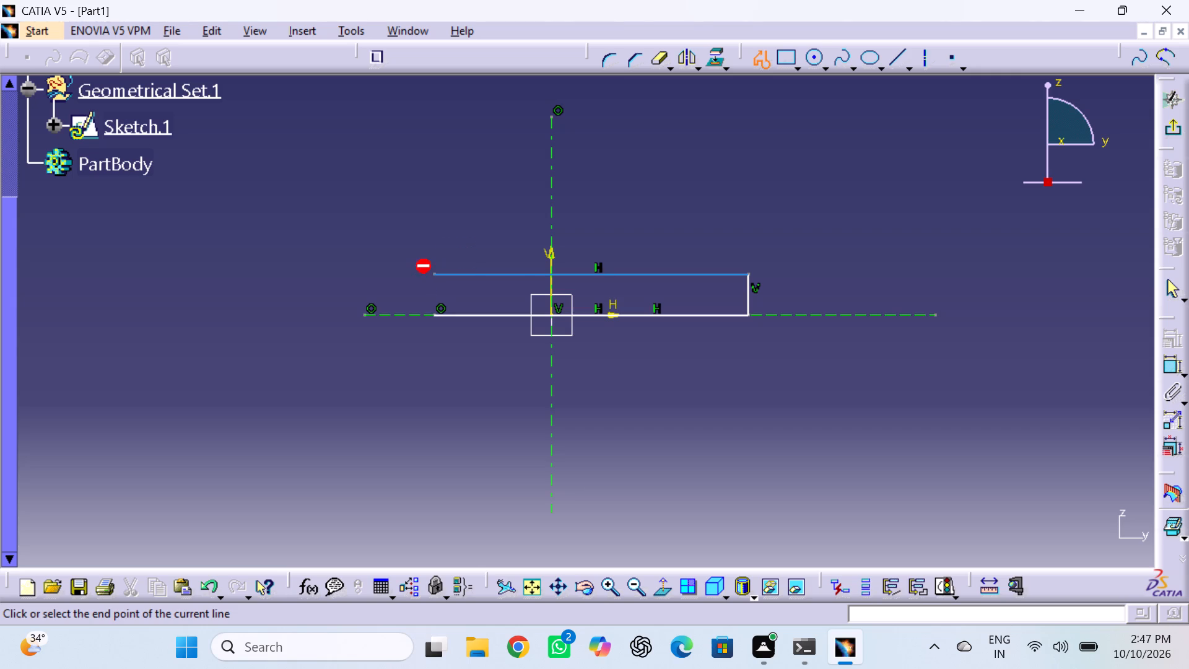
pyautogui.click(433, 313)
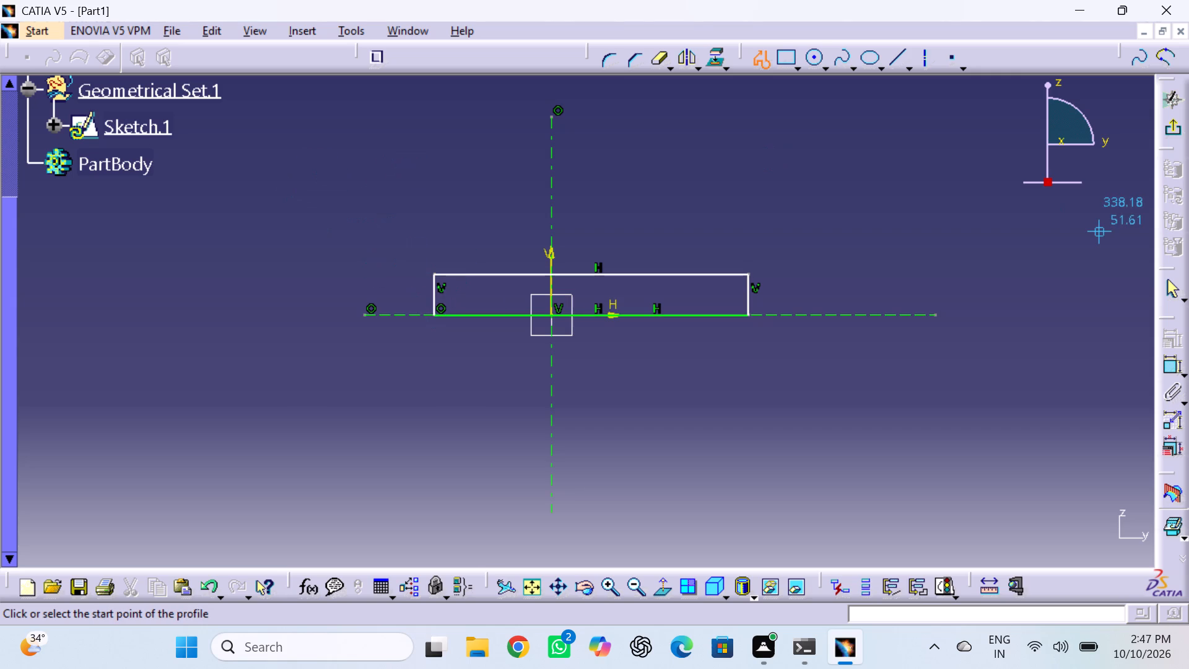
# Dimension the distance from the vertical axis to the rectangle's side on the positive H side as 90 mm.
pyautogui.click(1177, 368)
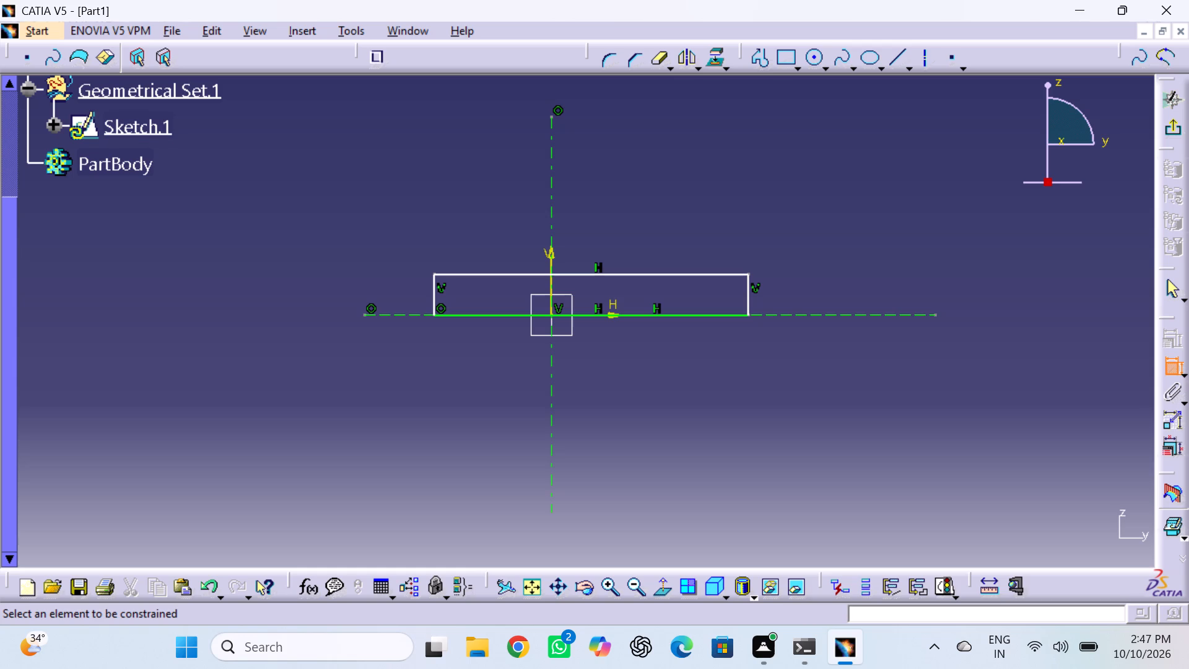
pyautogui.click(549, 204)
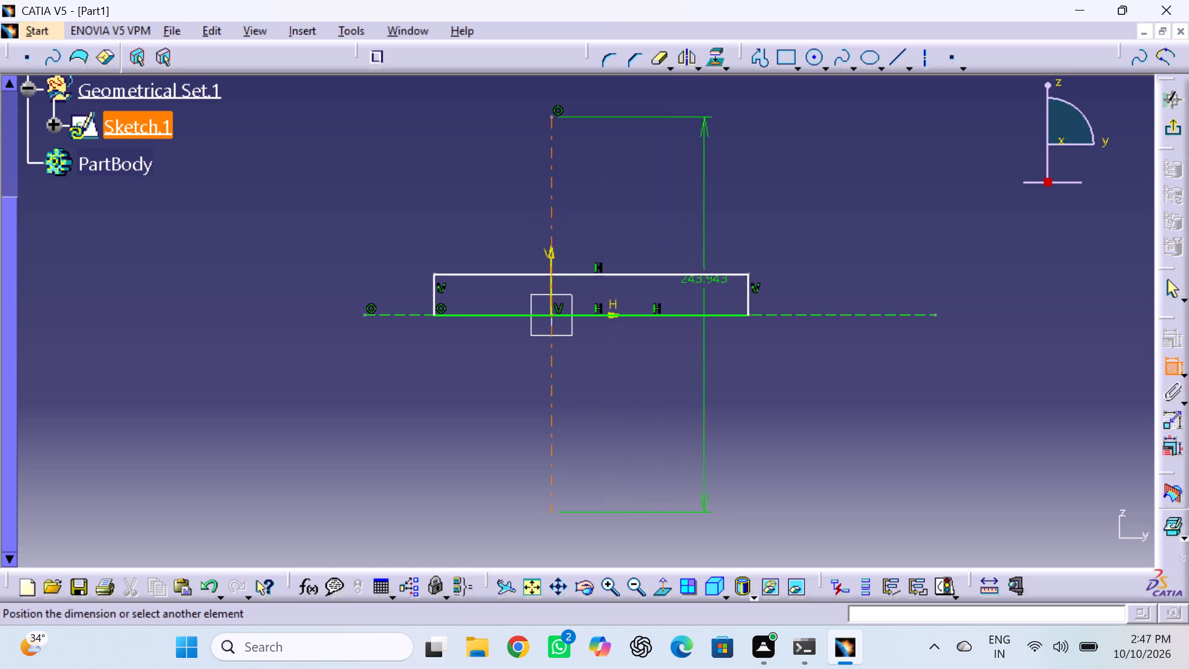
pyautogui.click(747, 302)
pyautogui.click(690, 358)
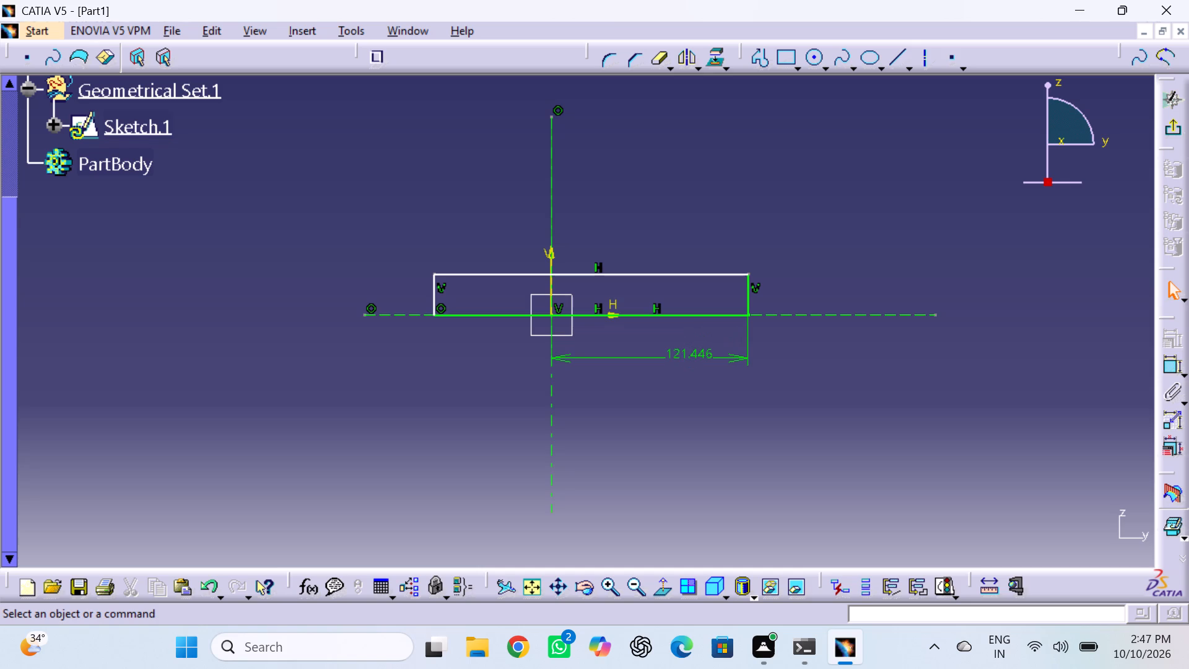
pyautogui.doubleClick(680, 354)
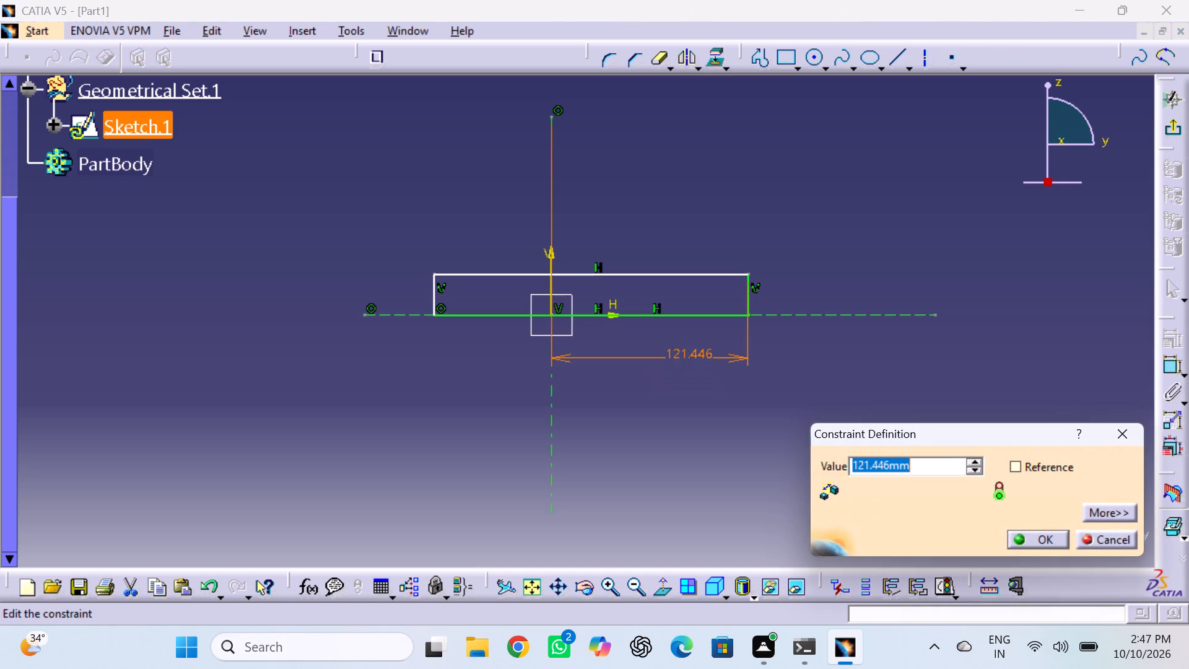
pyautogui.write('90')
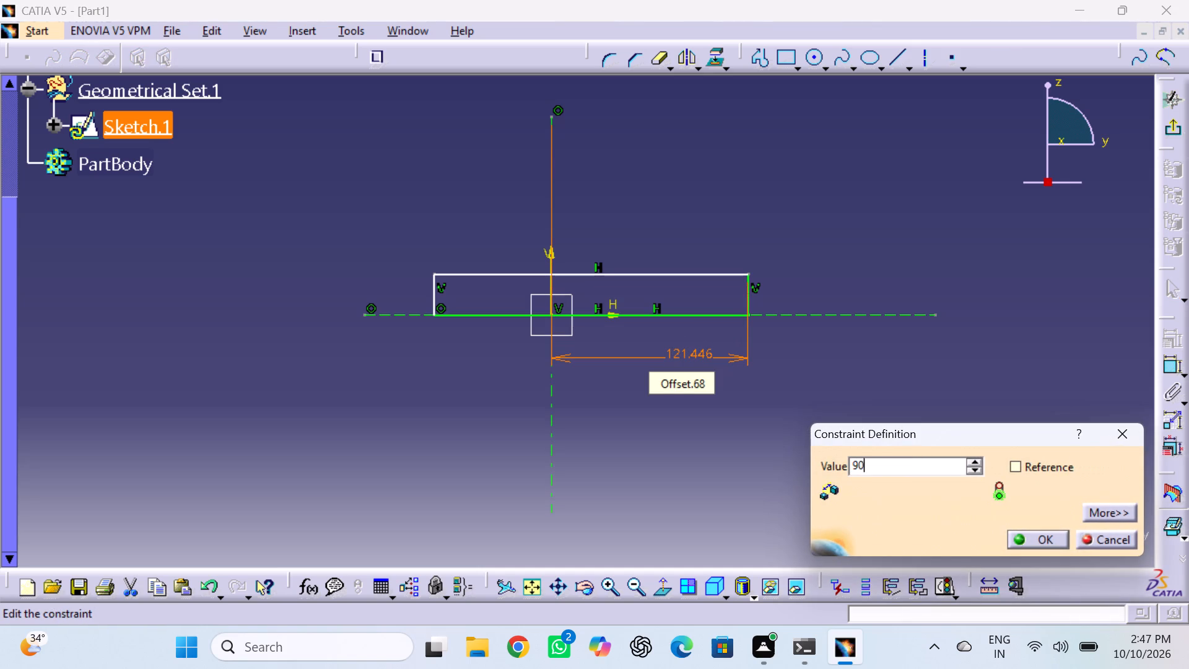
pyautogui.press('Return')
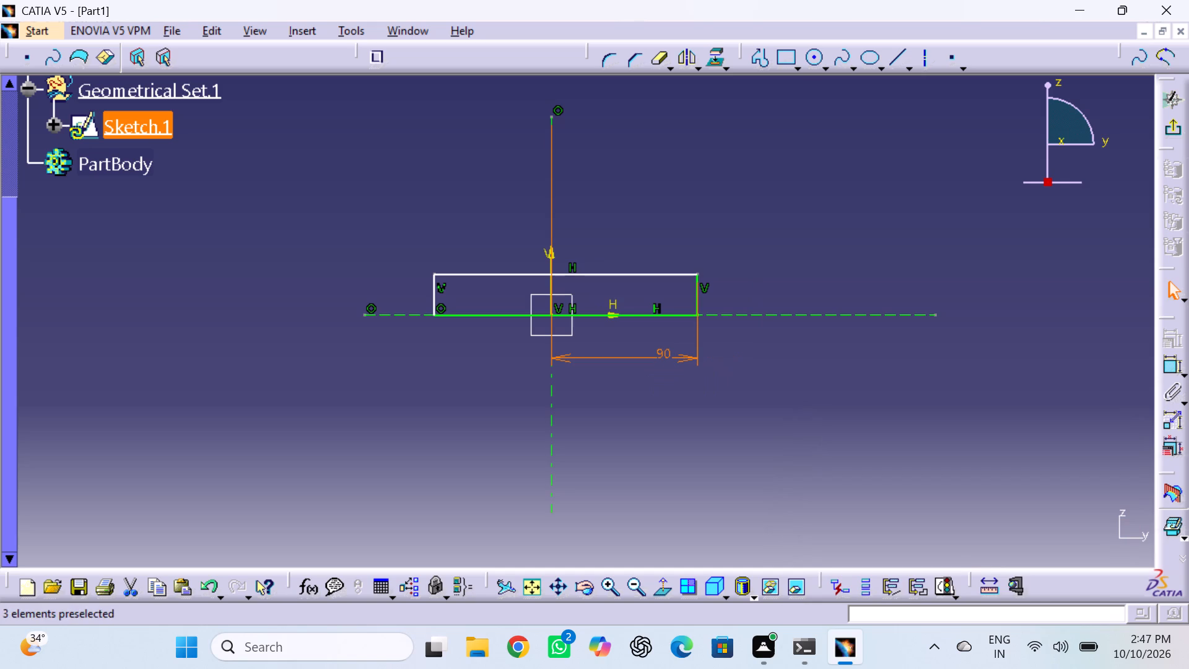
# Dimension the distance from the vertical axis to the rectangle's side on the negative H side as 75 mm.
pyautogui.doubleClick(1176, 367)
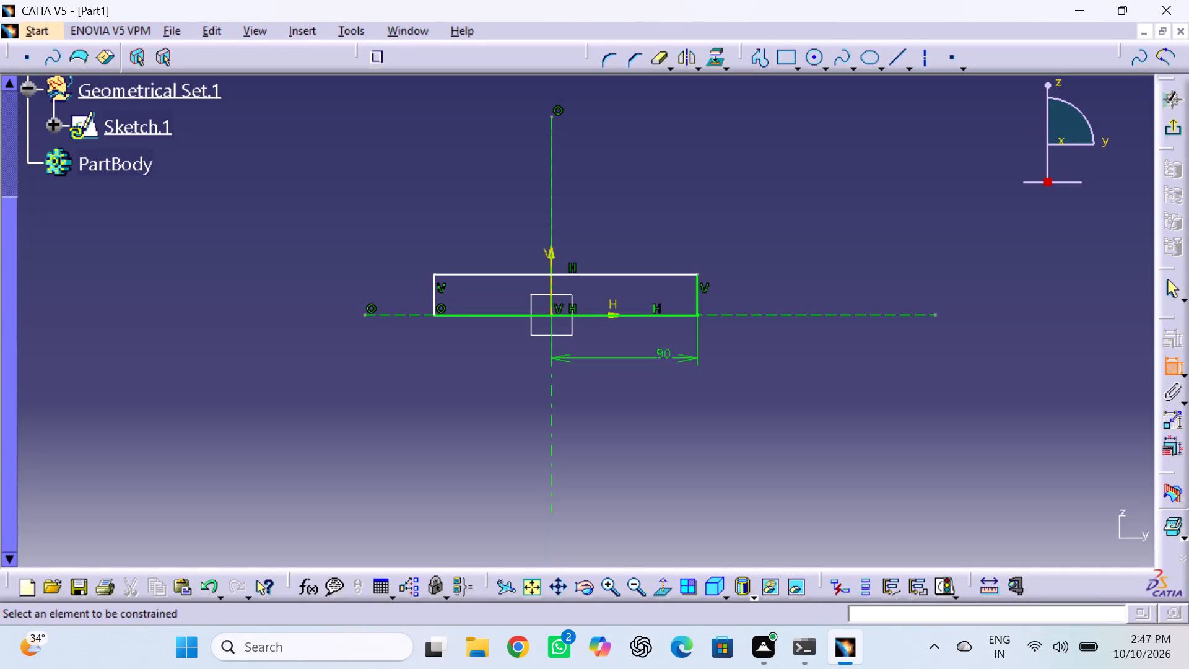
pyautogui.click(433, 292)
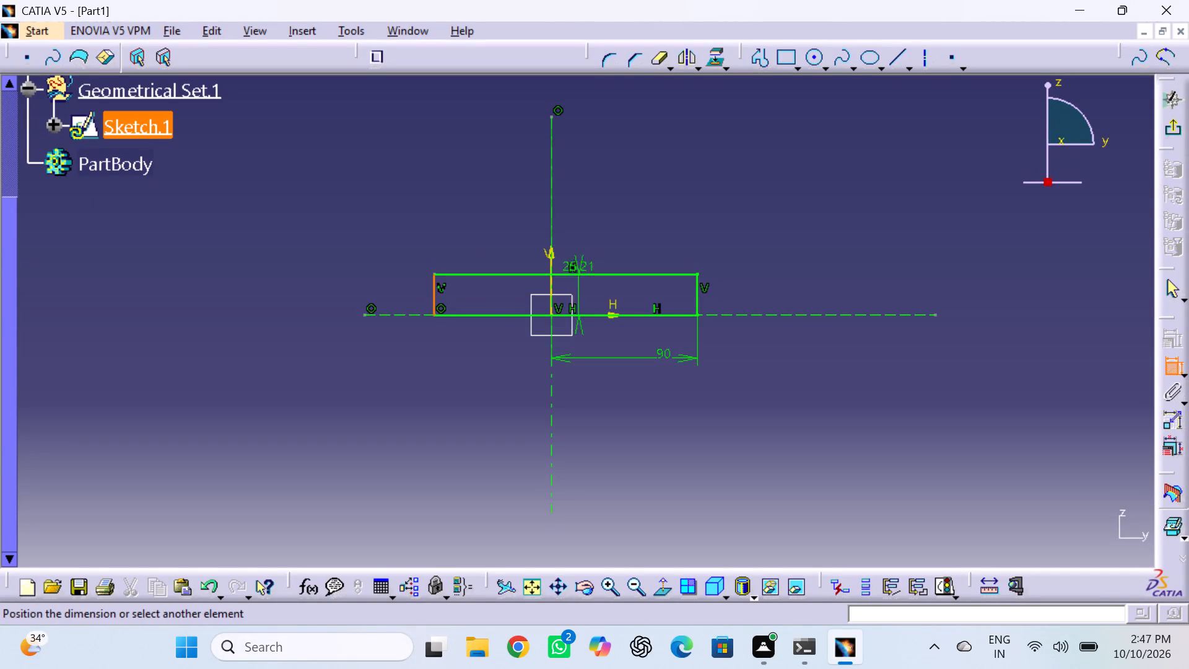
pyautogui.click(549, 201)
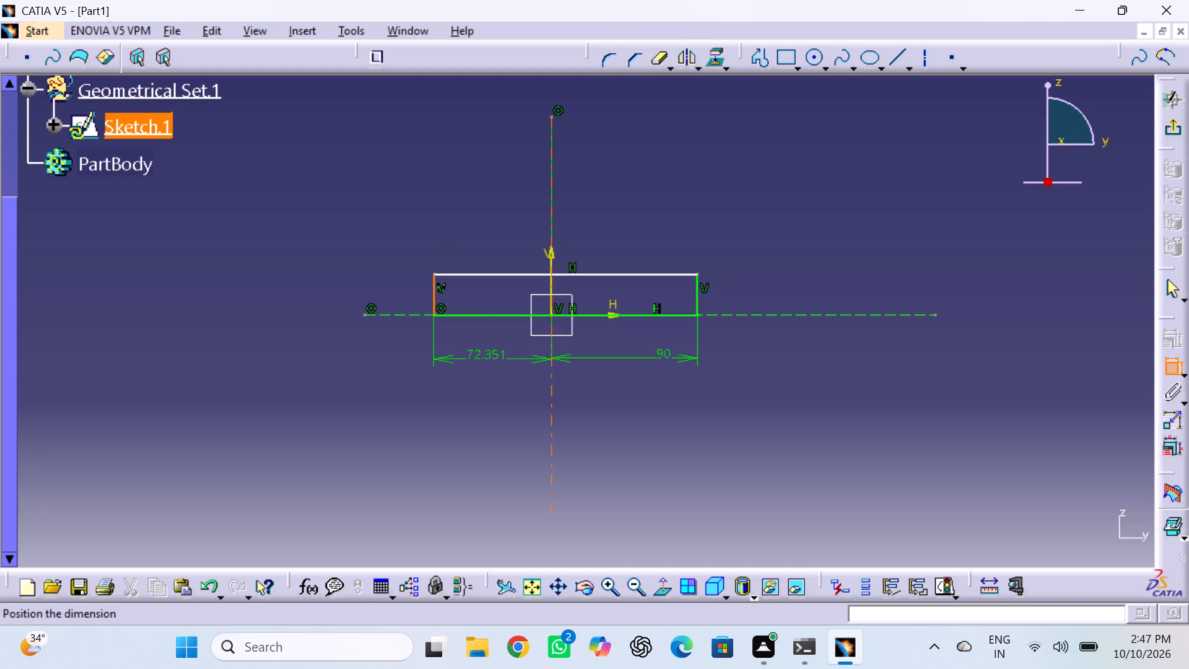
pyautogui.click(486, 358)
pyautogui.doubleClick(486, 357)
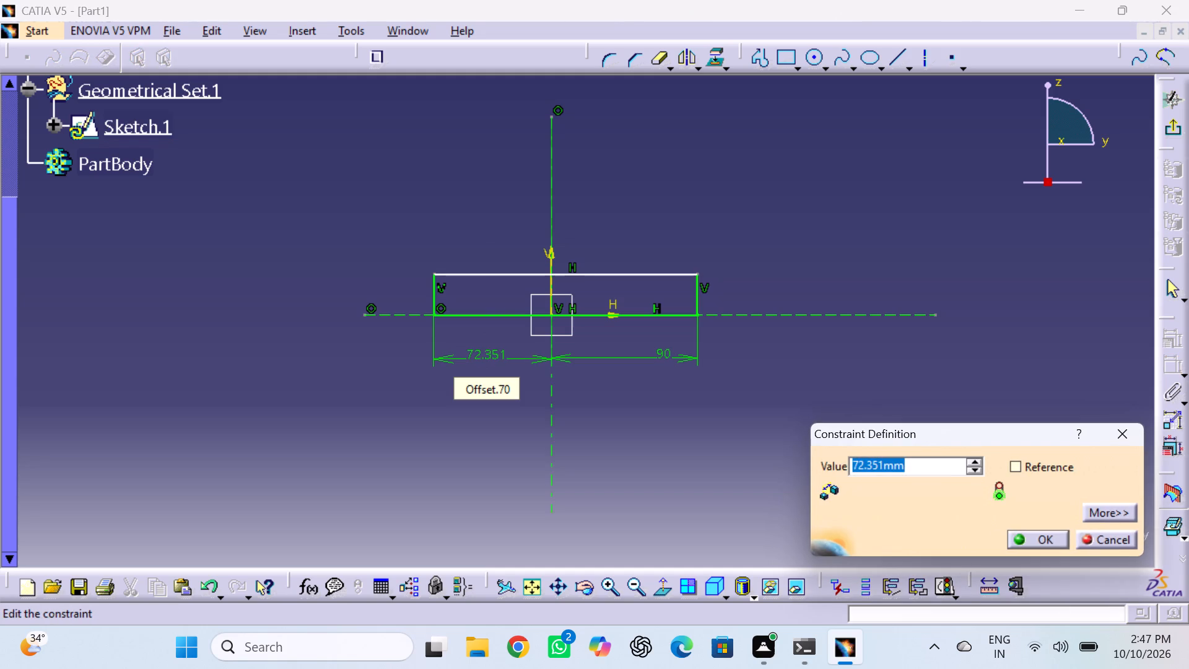
pyautogui.write('75')
pyautogui.press('Return')
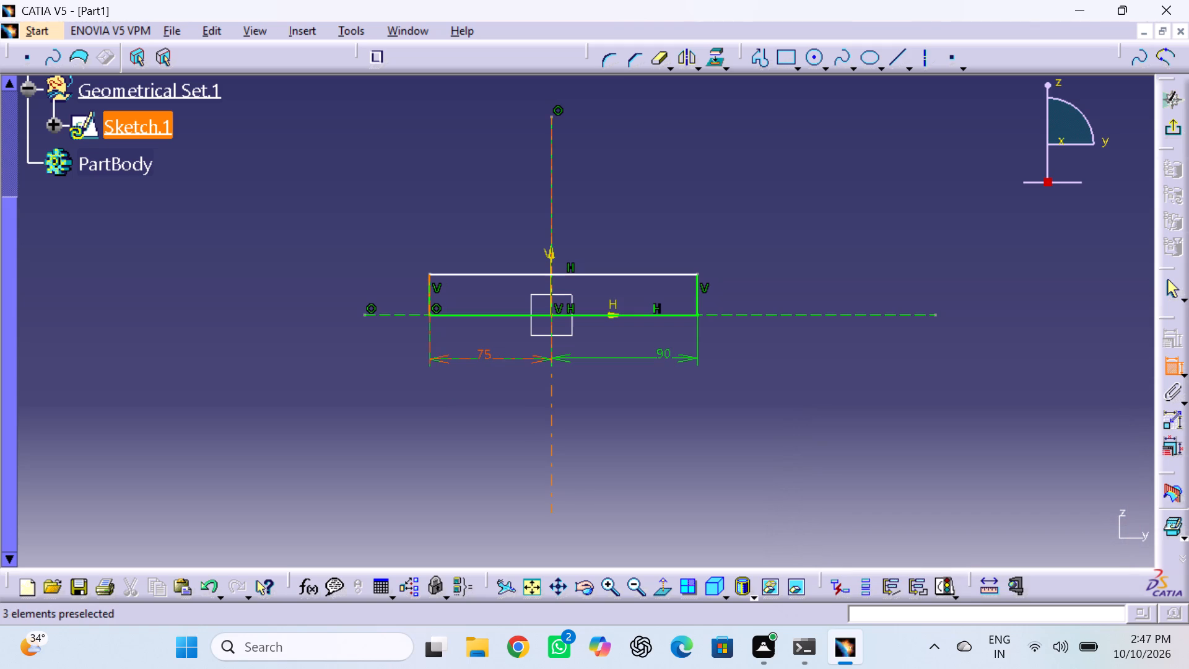
# Dimension the rectangle's height as 16 mm and exit the sketch.
pyautogui.click(700, 295)
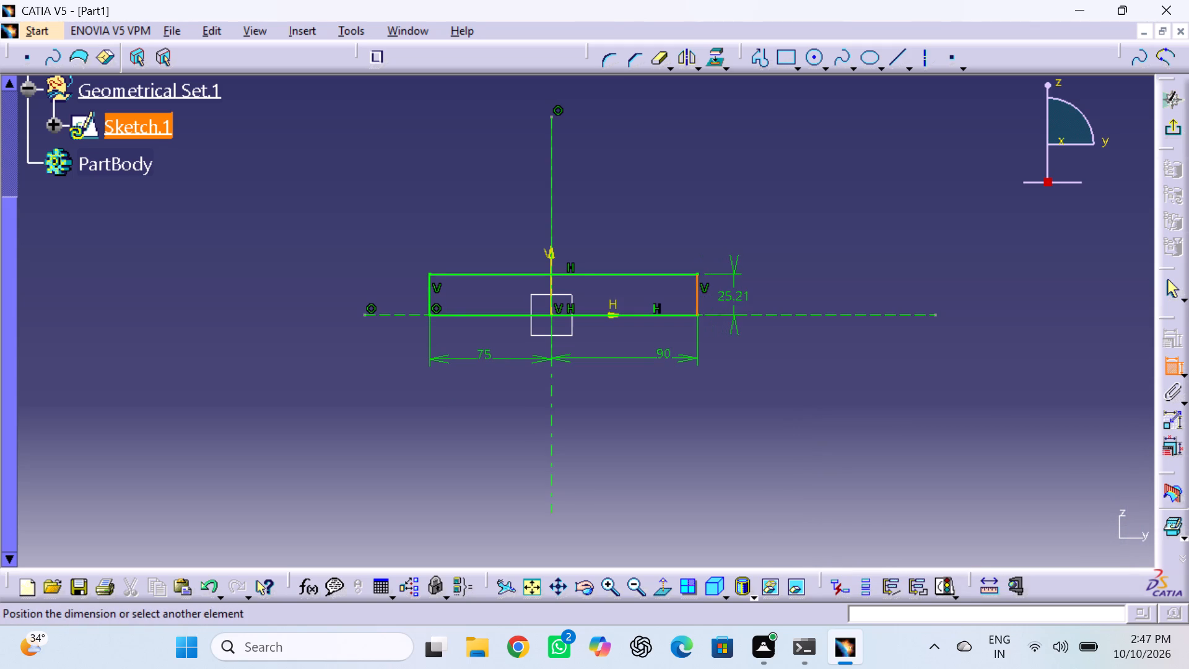
pyautogui.doubleClick(734, 300)
pyautogui.doubleClick(736, 293)
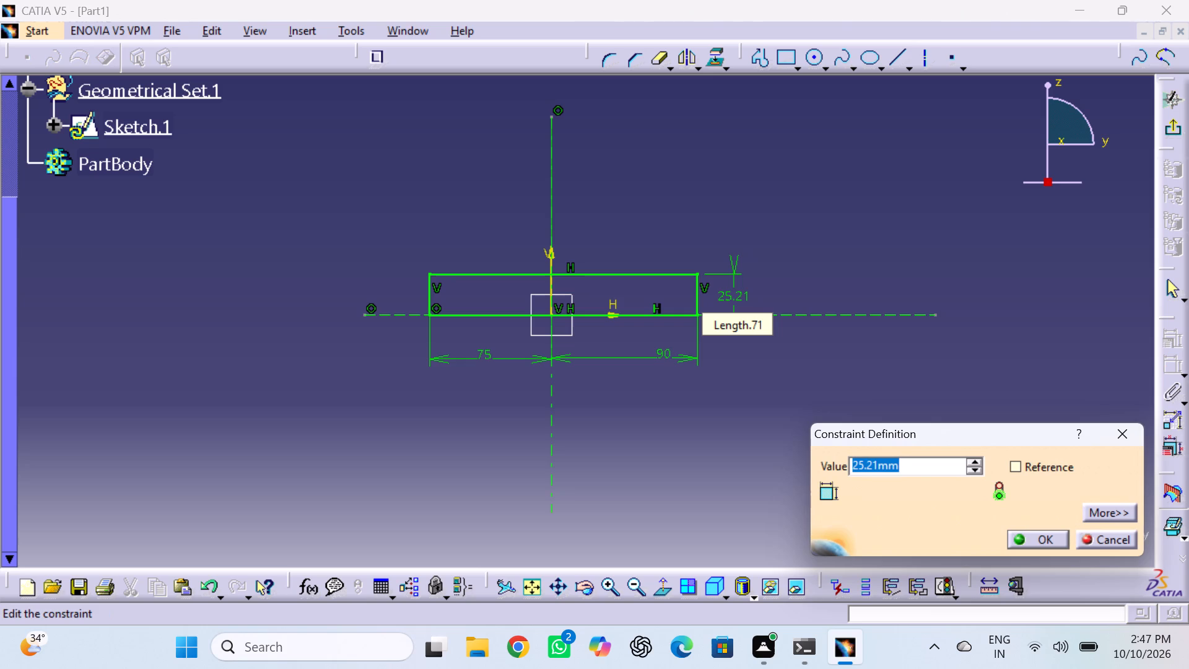
pyautogui.write('16')
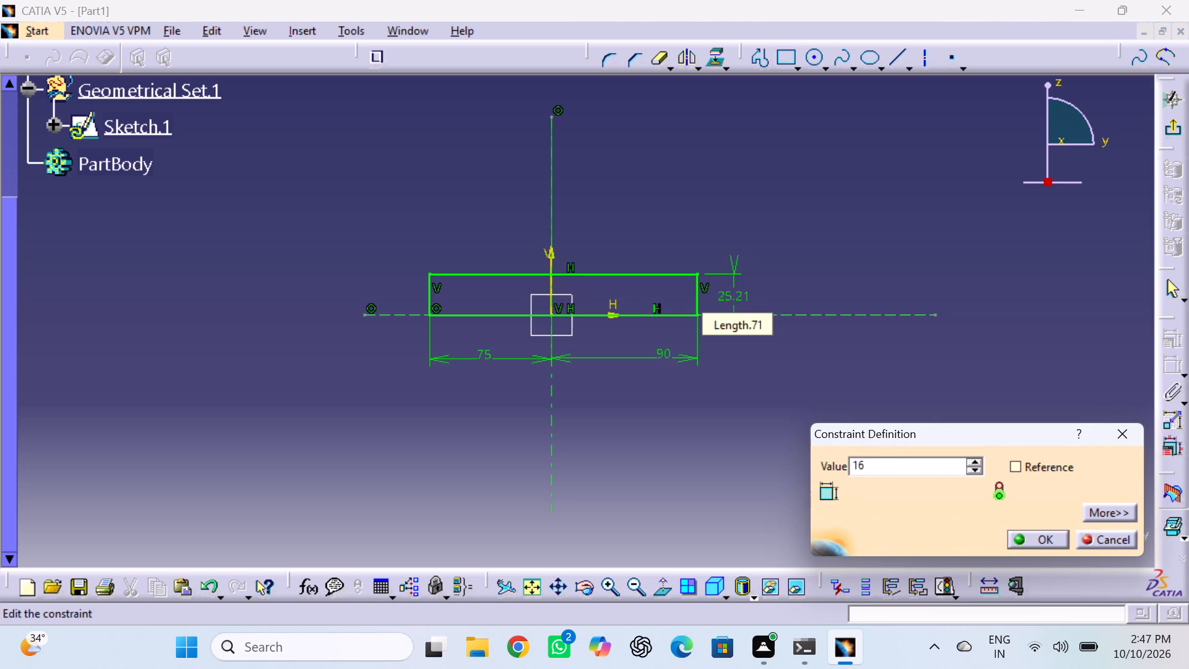
pyautogui.press('Return')
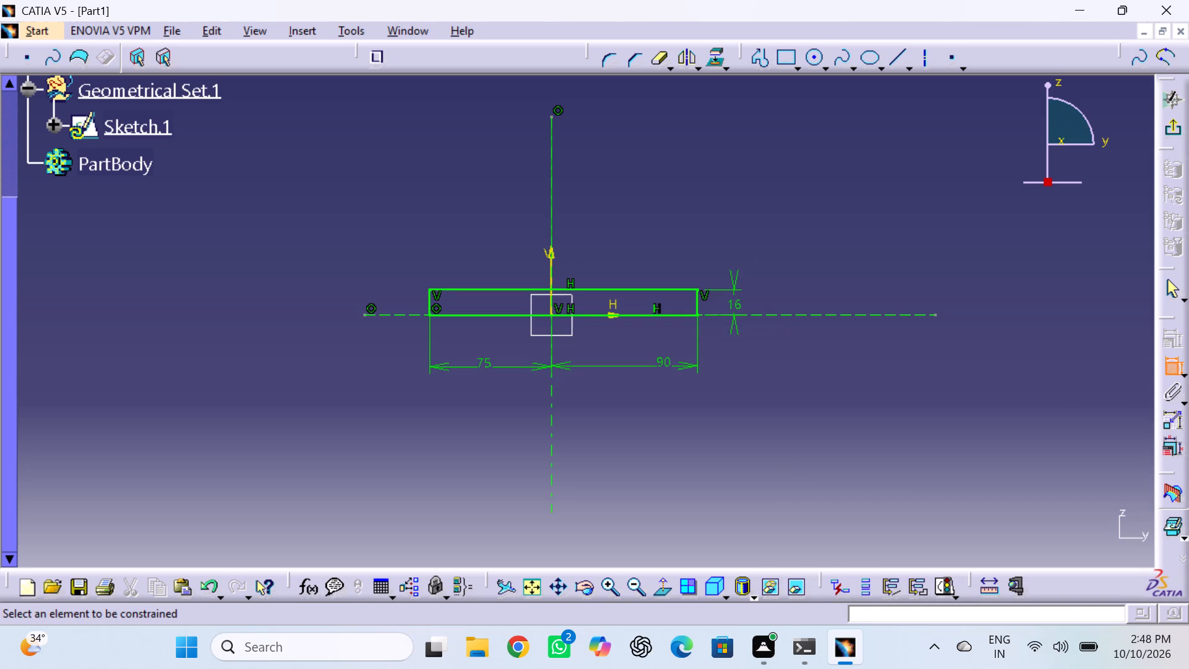
pyautogui.click(1171, 124)
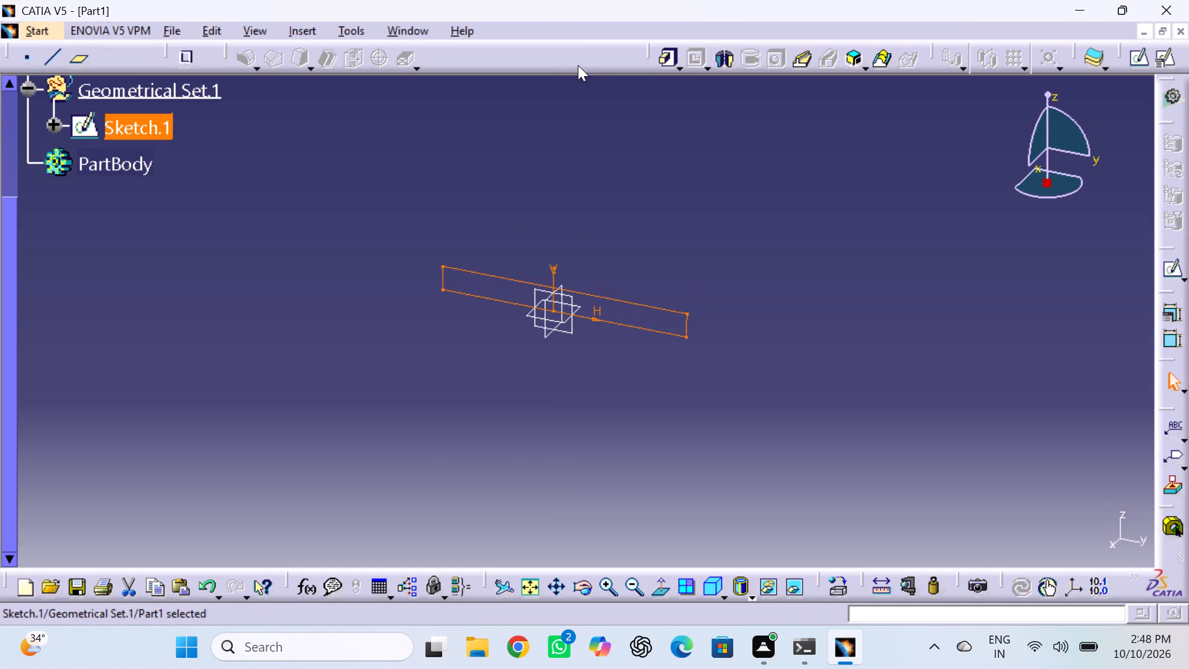
# Pad the rectangular profile with a 28 mm length and mirrored extent.
pyautogui.click(663, 54)
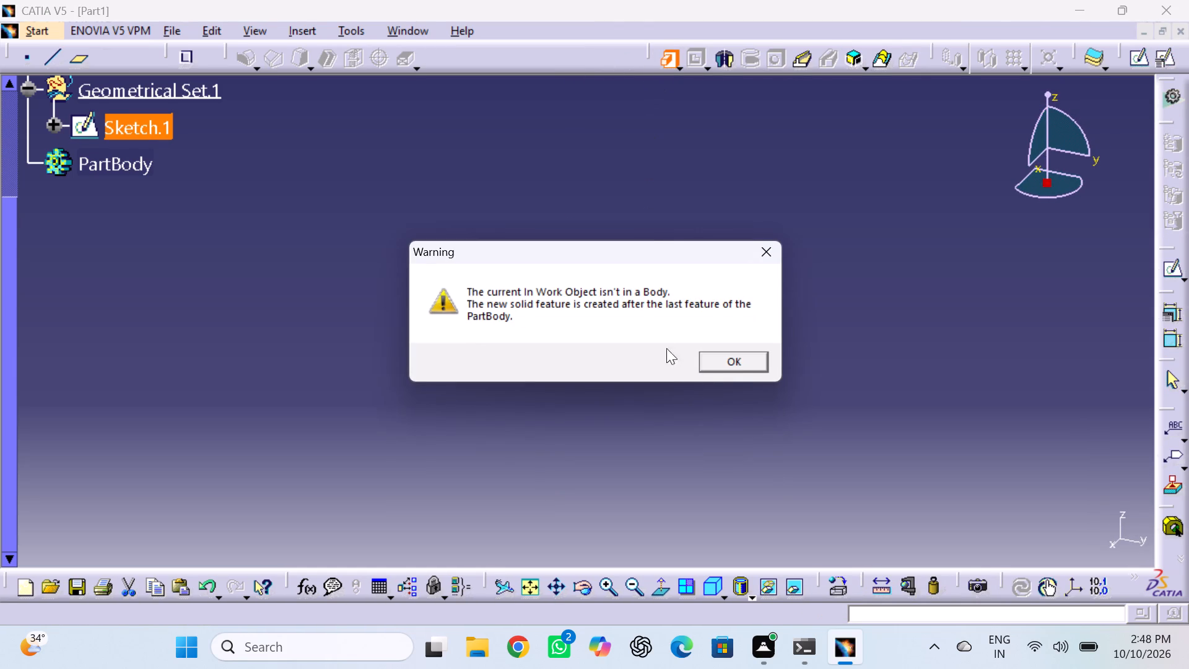
pyautogui.click(733, 363)
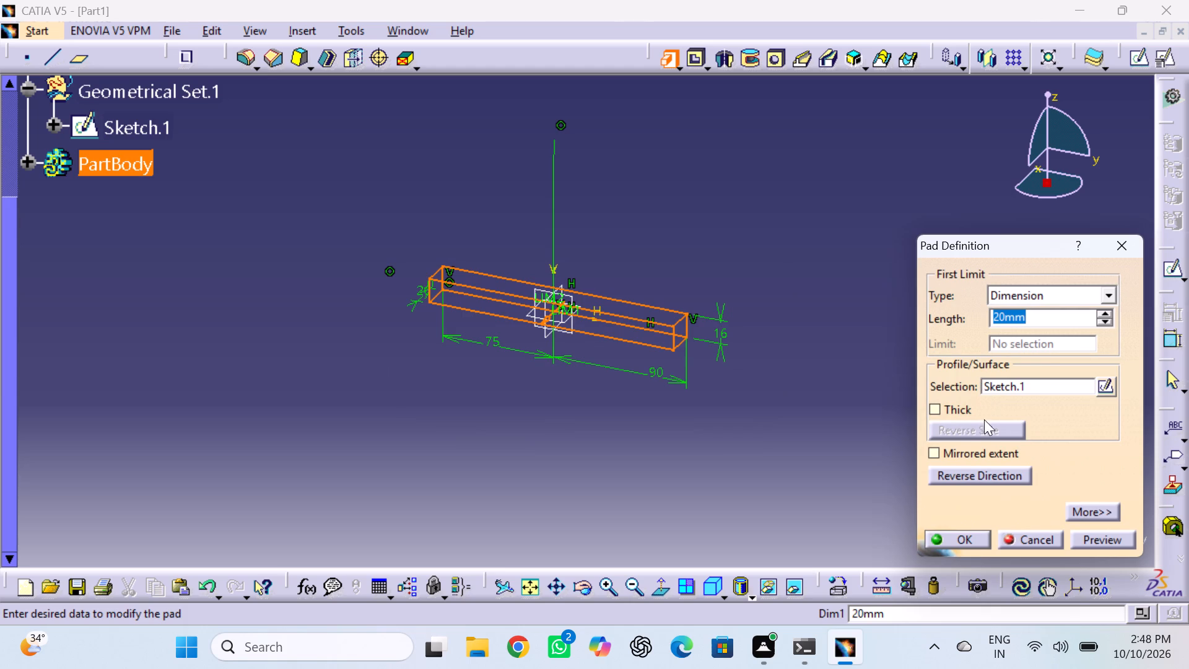
pyautogui.click(933, 455)
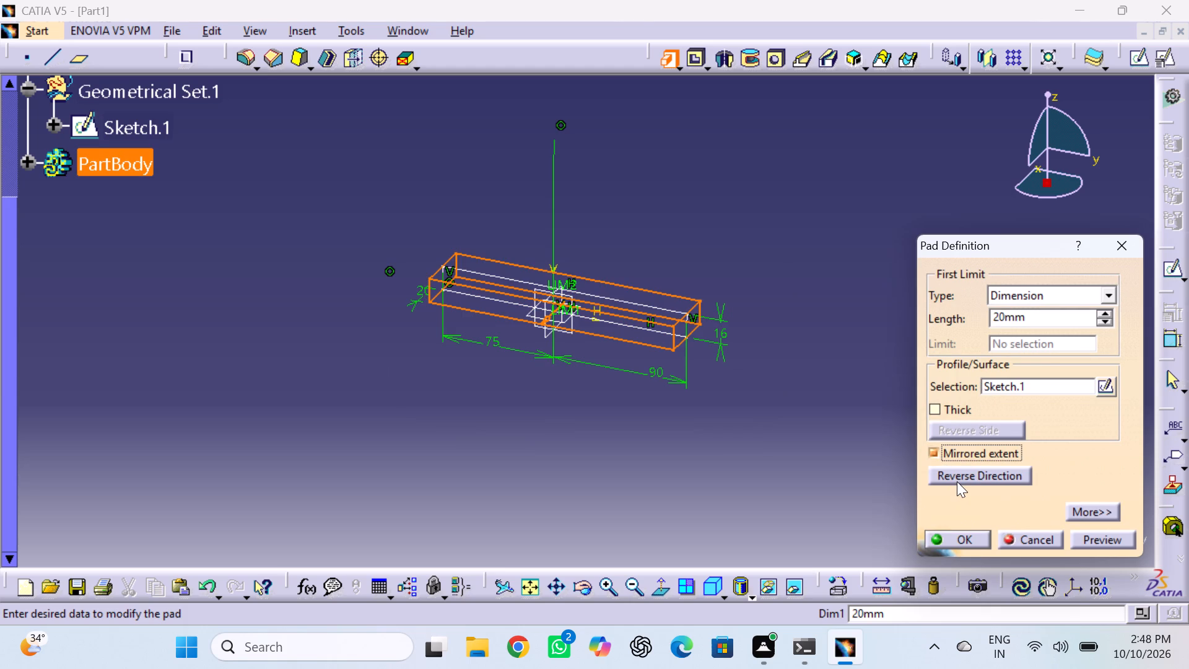
pyautogui.doubleClick(1073, 318)
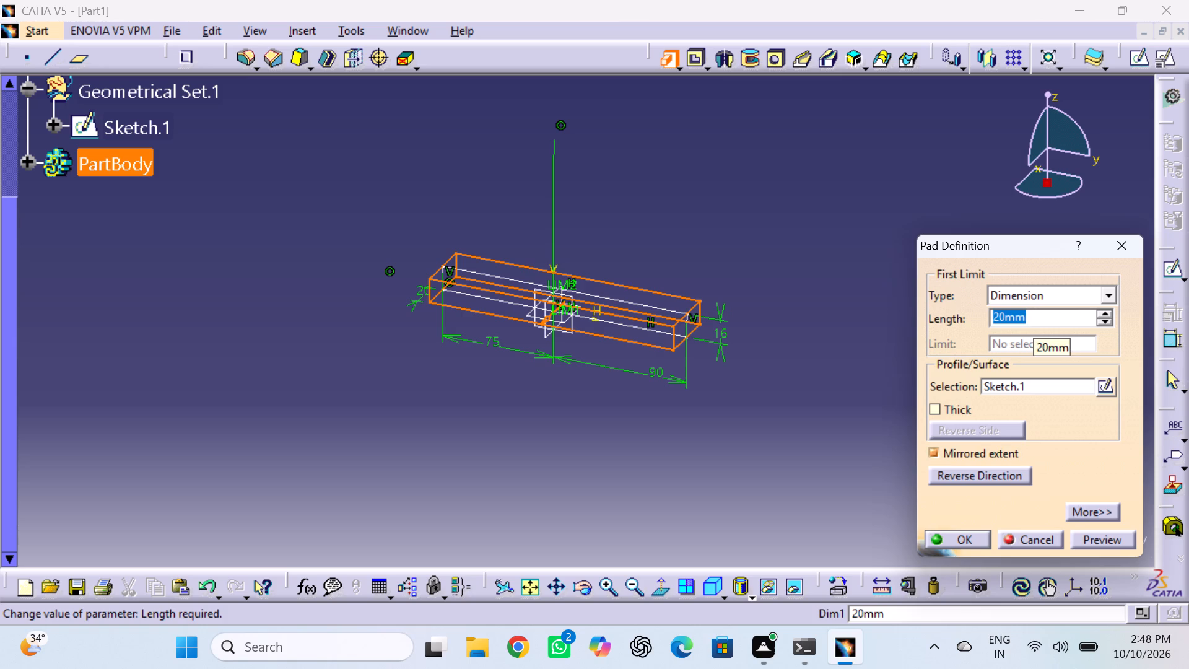
pyautogui.press('2')
pyautogui.press('8')
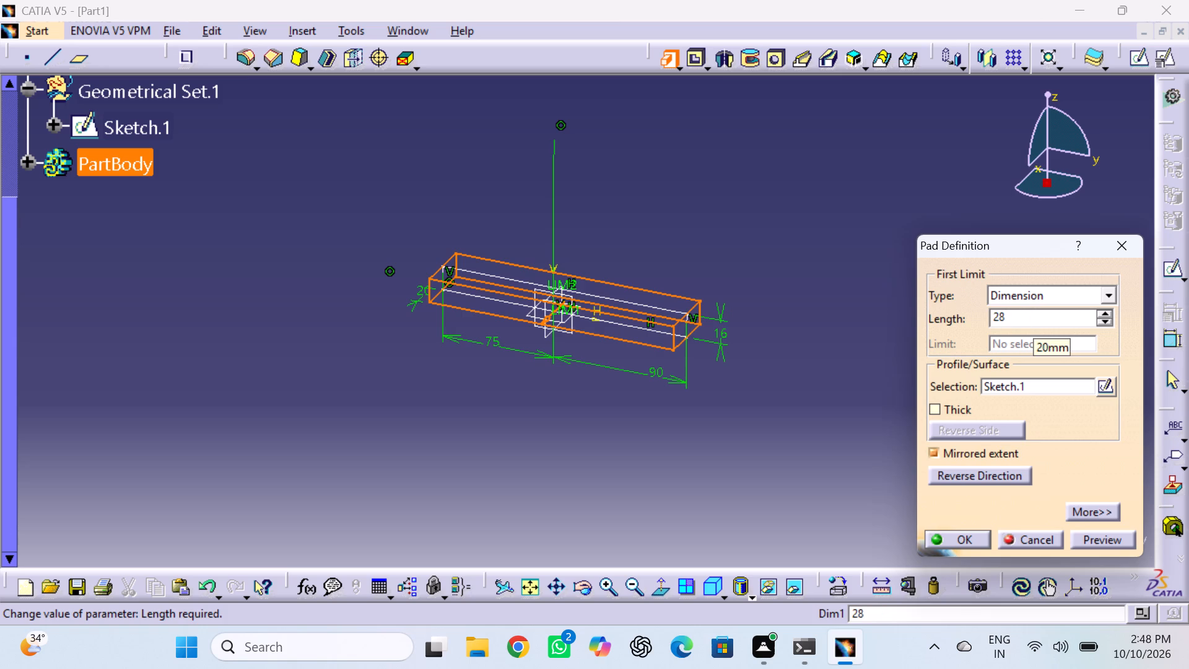
pyautogui.click(955, 536)
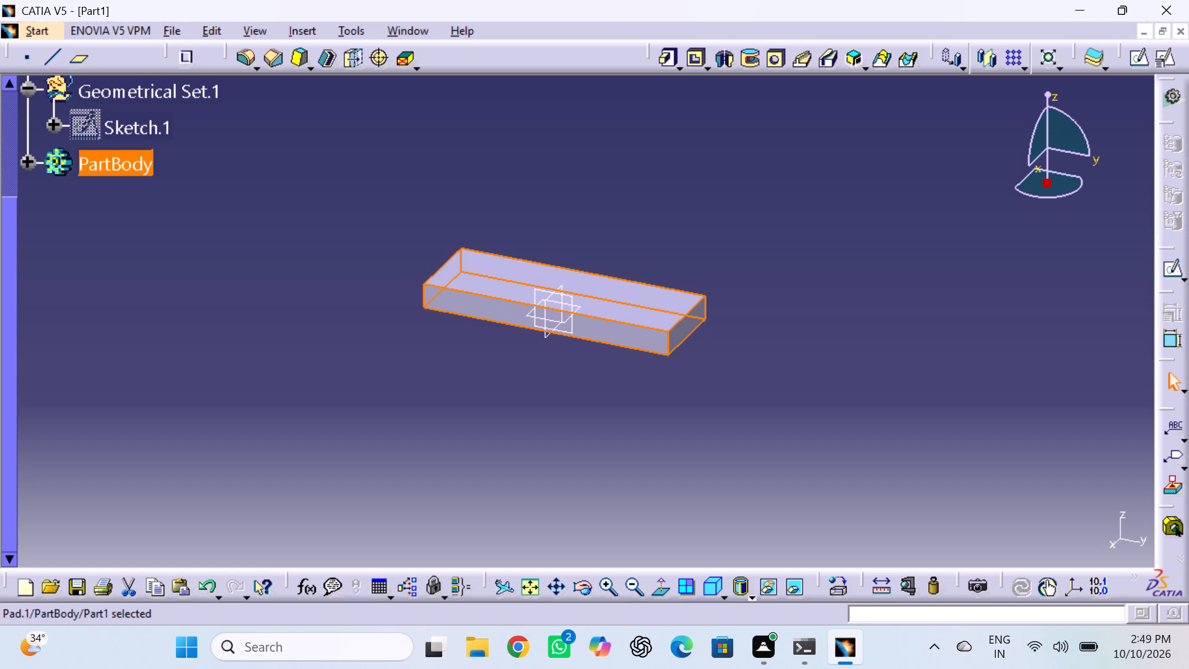
# Start a new sketch on the yz plane and draw a vertical axis line through the origin, ending about 88 mm below it.
pyautogui.scroll(3, 78, 147)
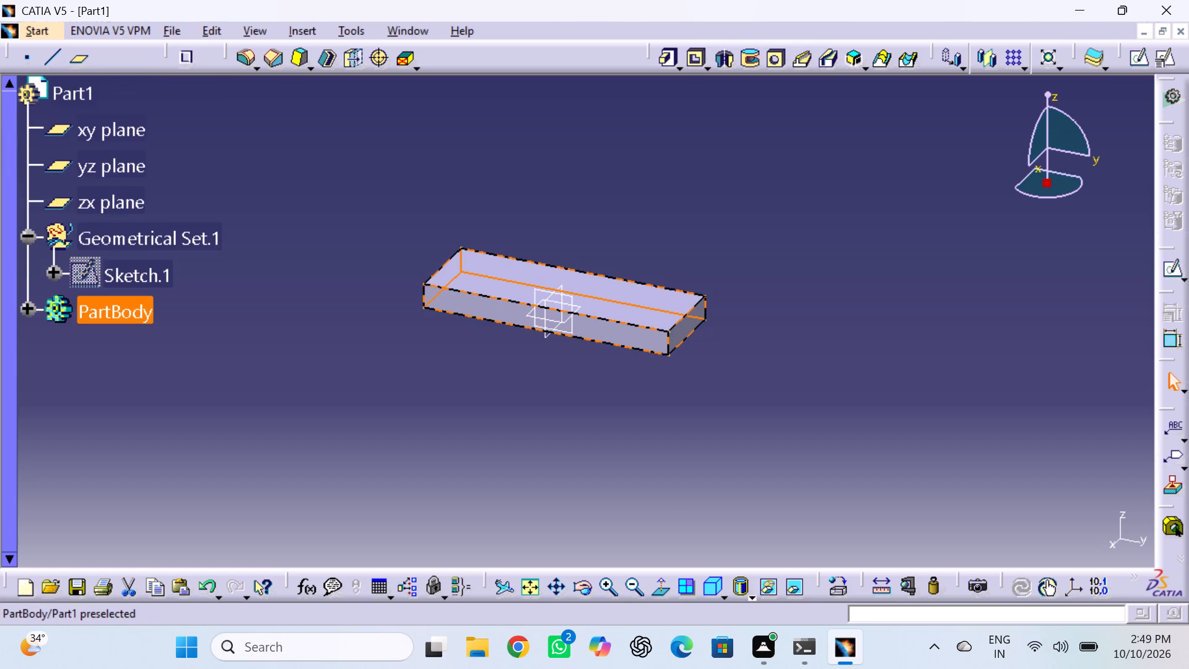
pyautogui.click(56, 273)
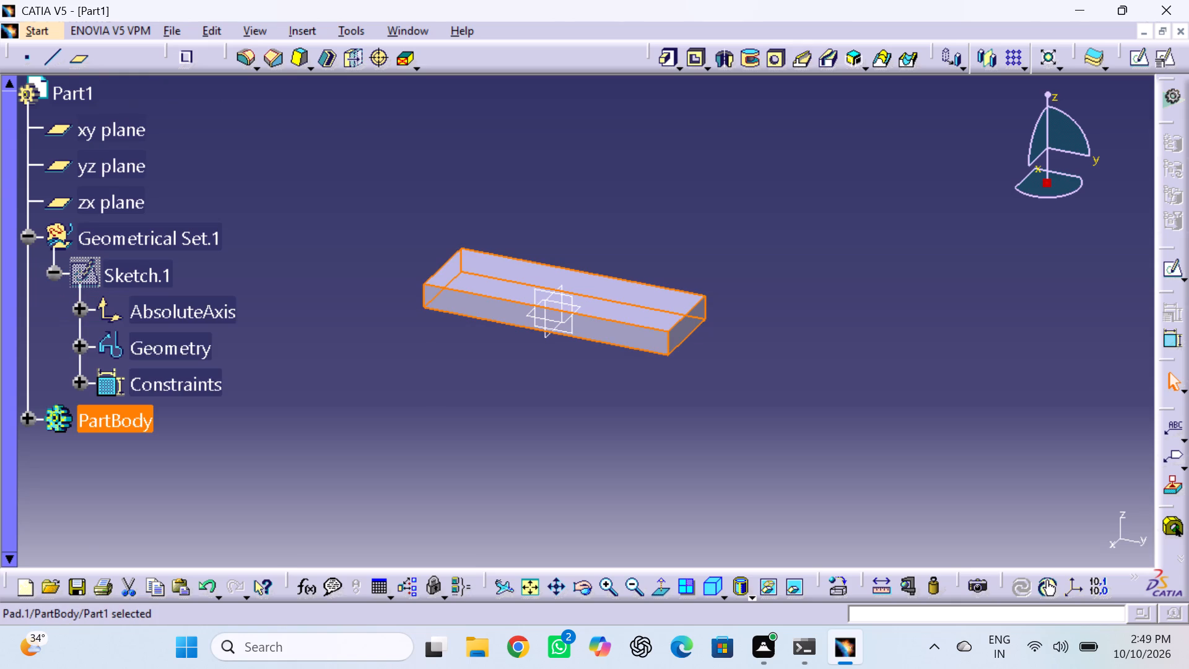
pyautogui.click(31, 424)
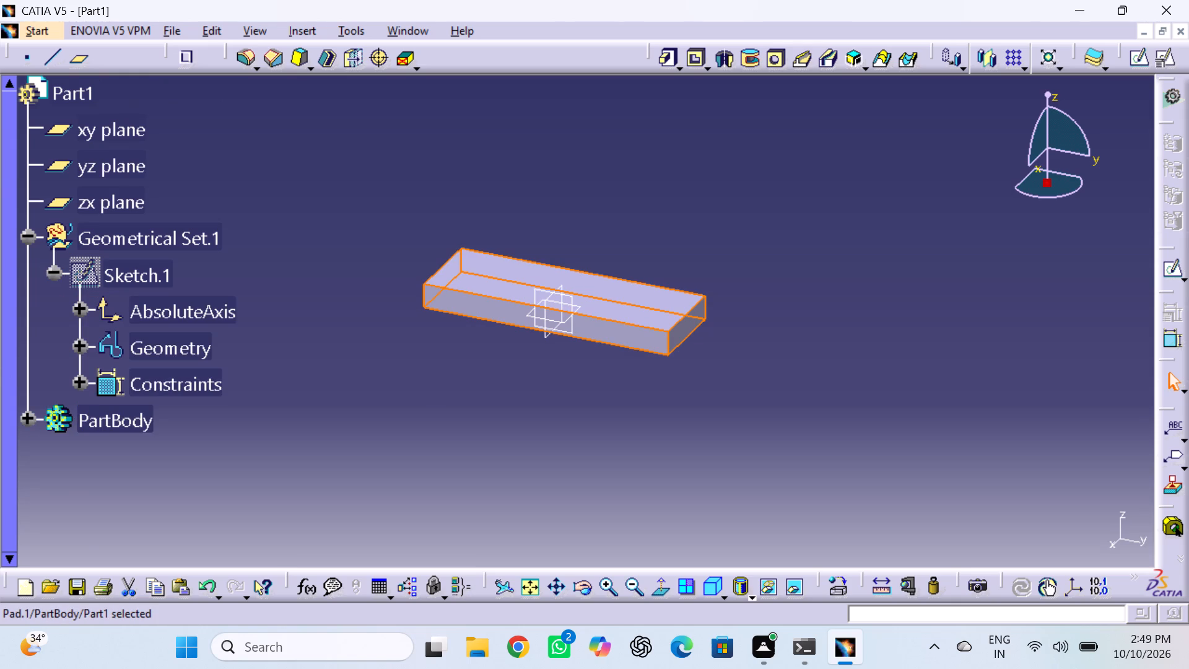
pyautogui.click(53, 276)
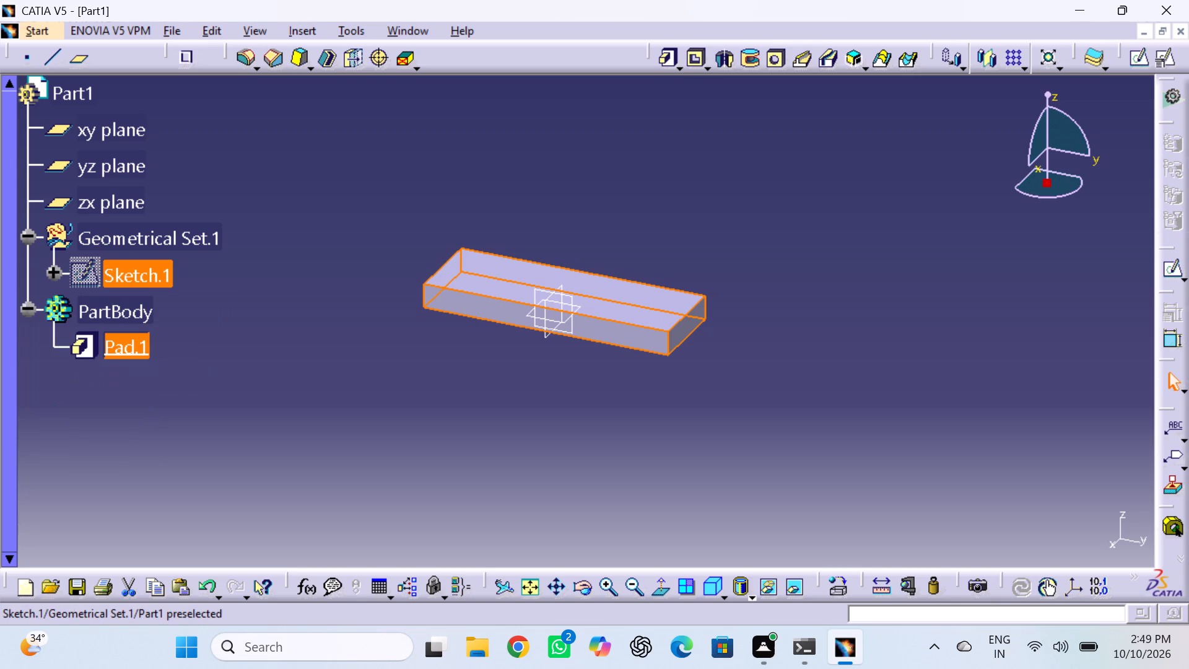
pyautogui.click(121, 156)
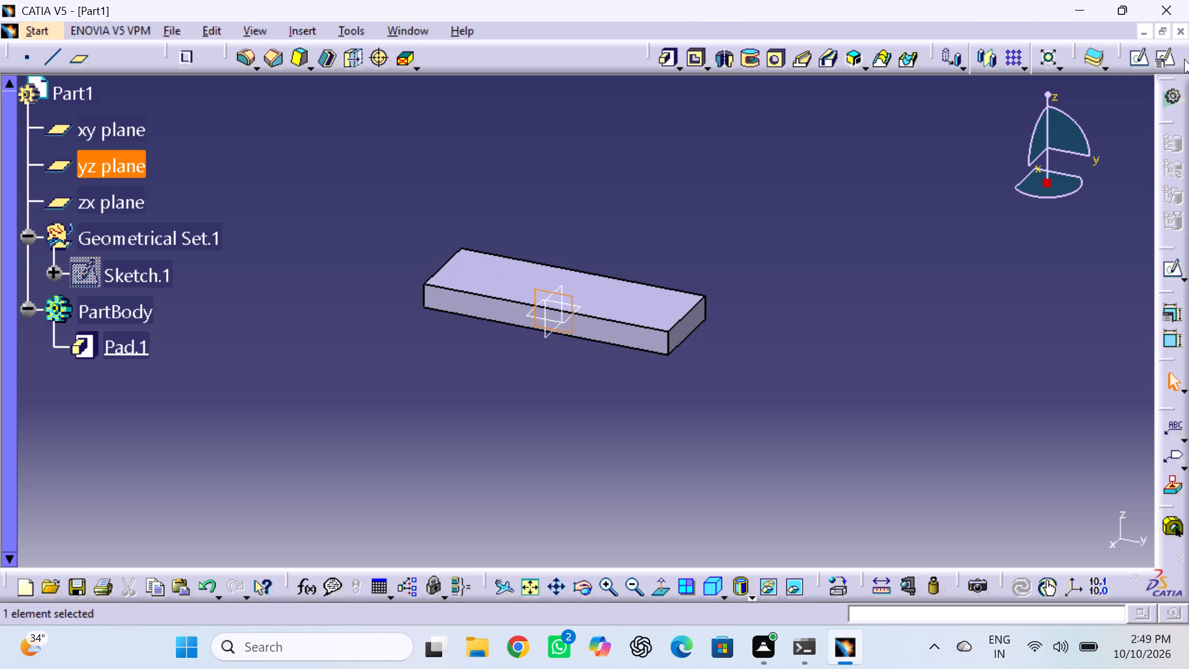
pyautogui.click(1144, 55)
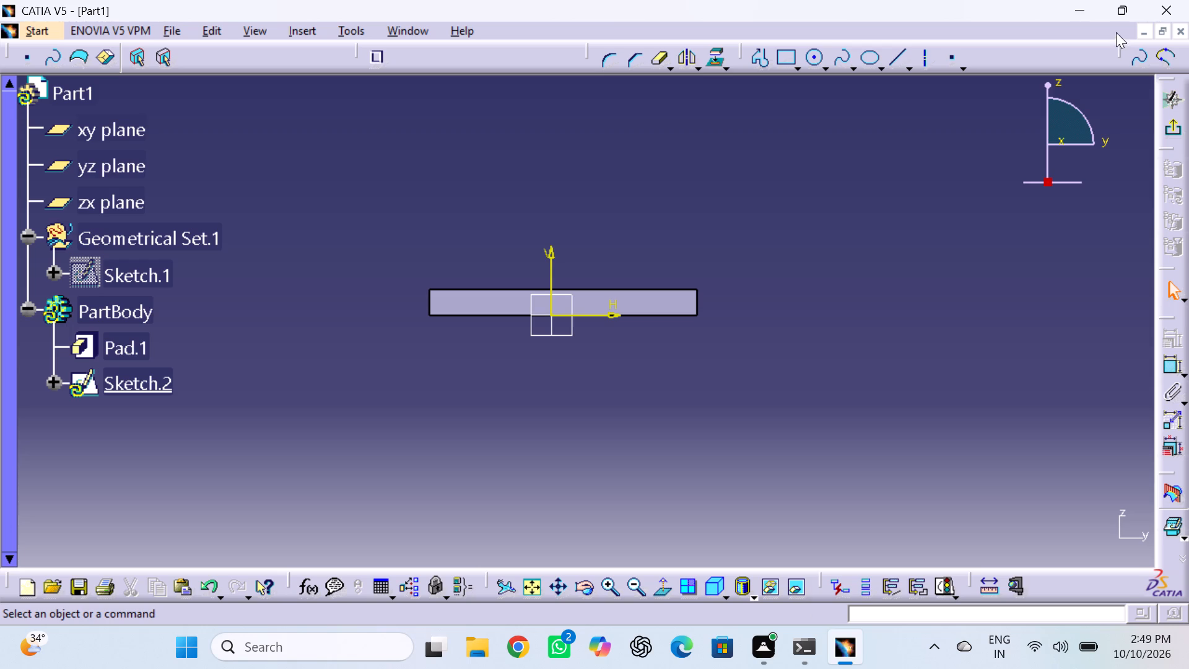
pyautogui.click(928, 59)
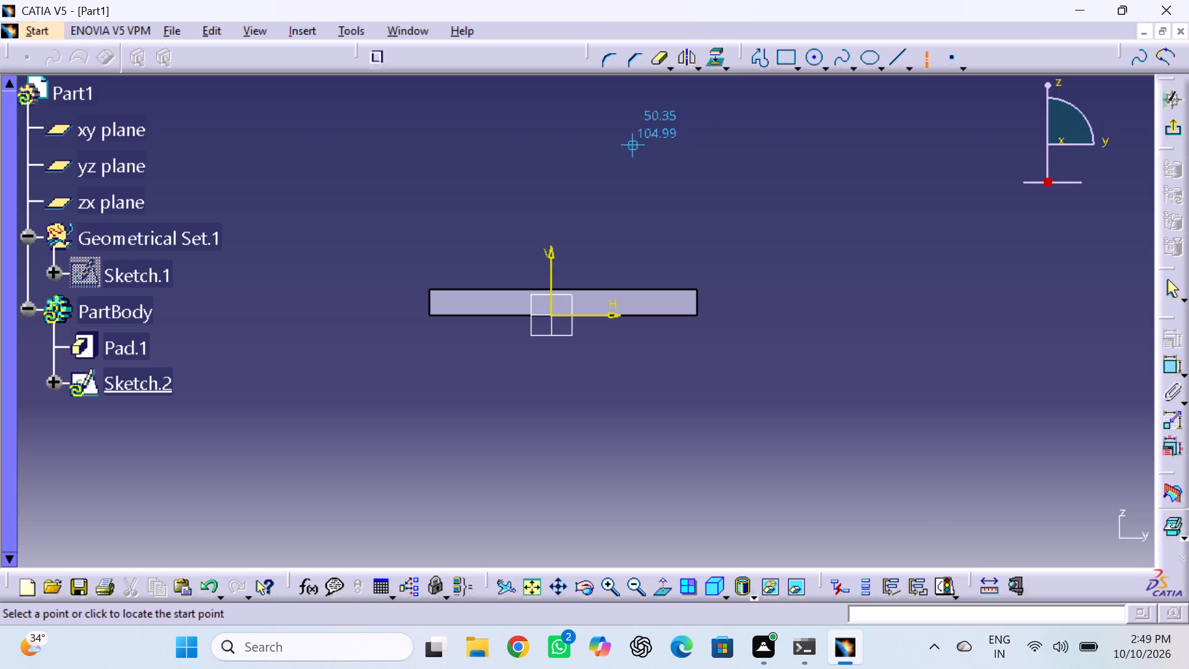
pyautogui.click(549, 162)
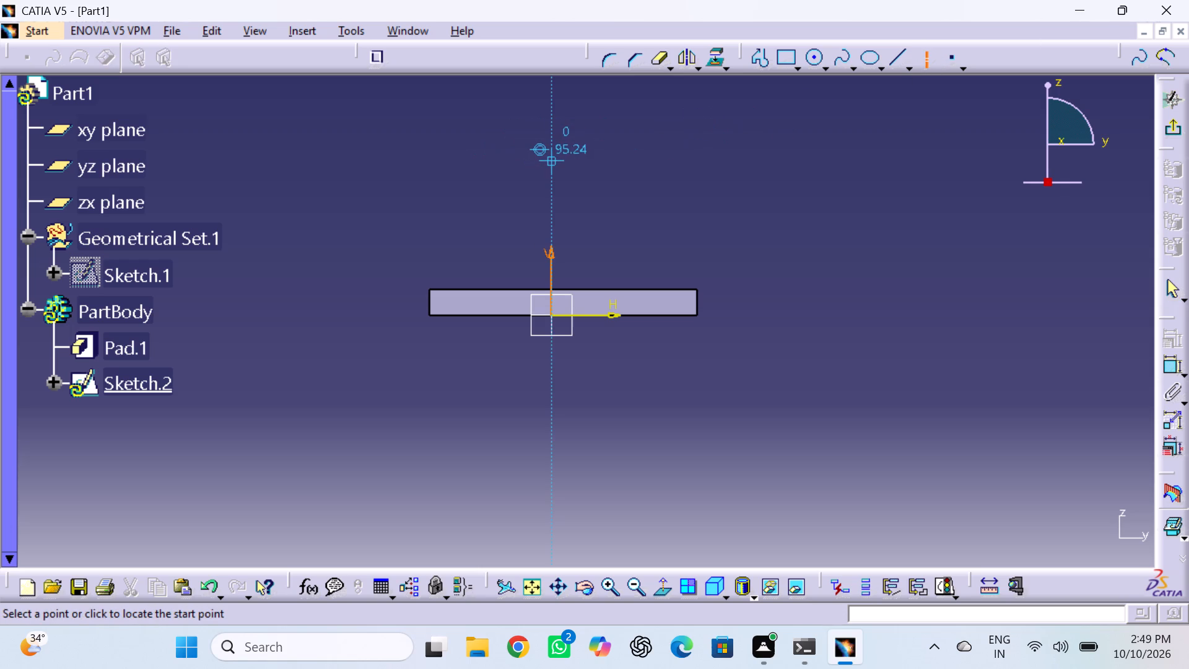
pyautogui.click(549, 458)
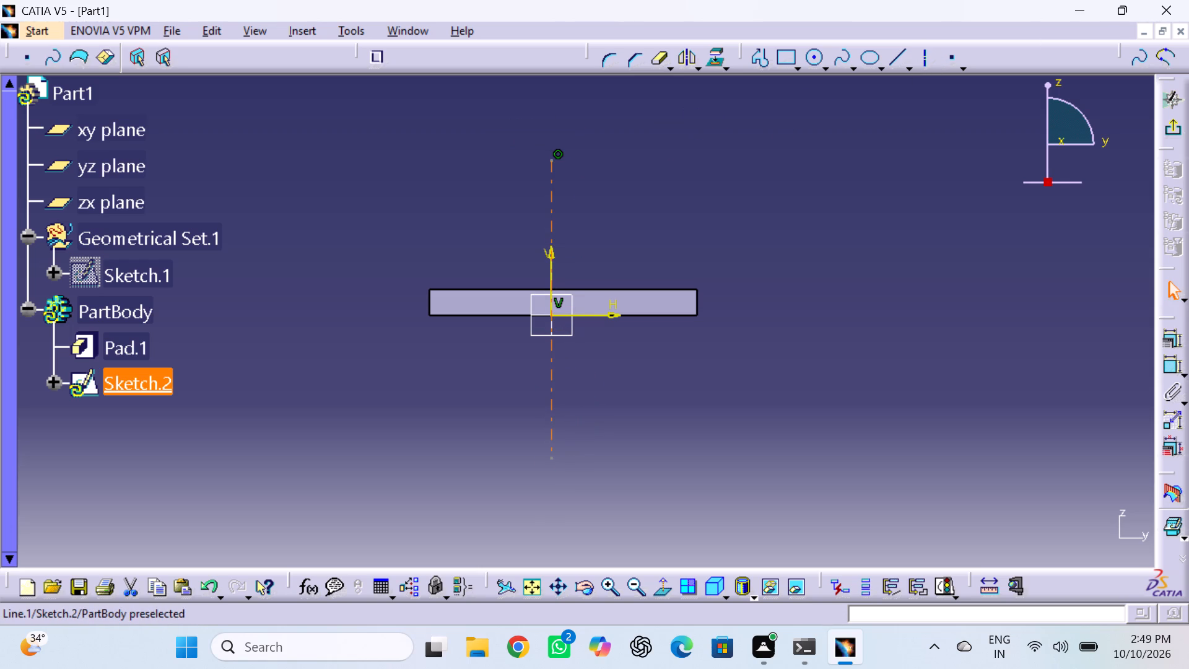
# Sketch a circle about 62 mm in diameter above the base pad, centred on the vertical axis about 56 mm above the origin.
pyautogui.doubleClick(814, 52)
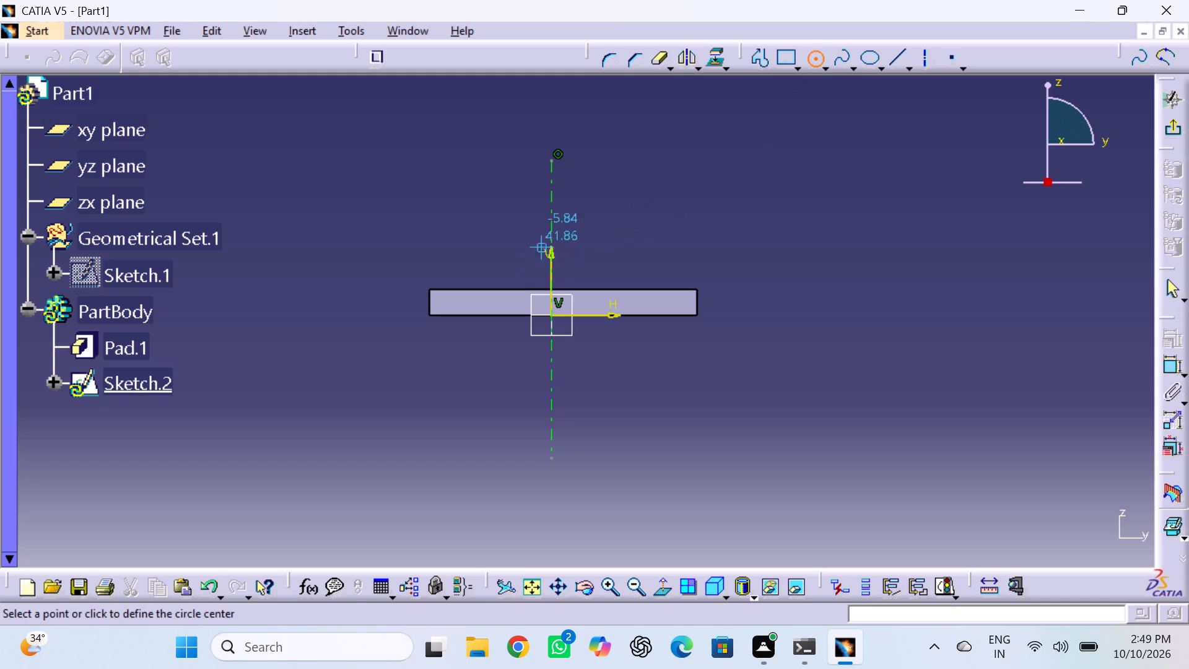
pyautogui.click(553, 224)
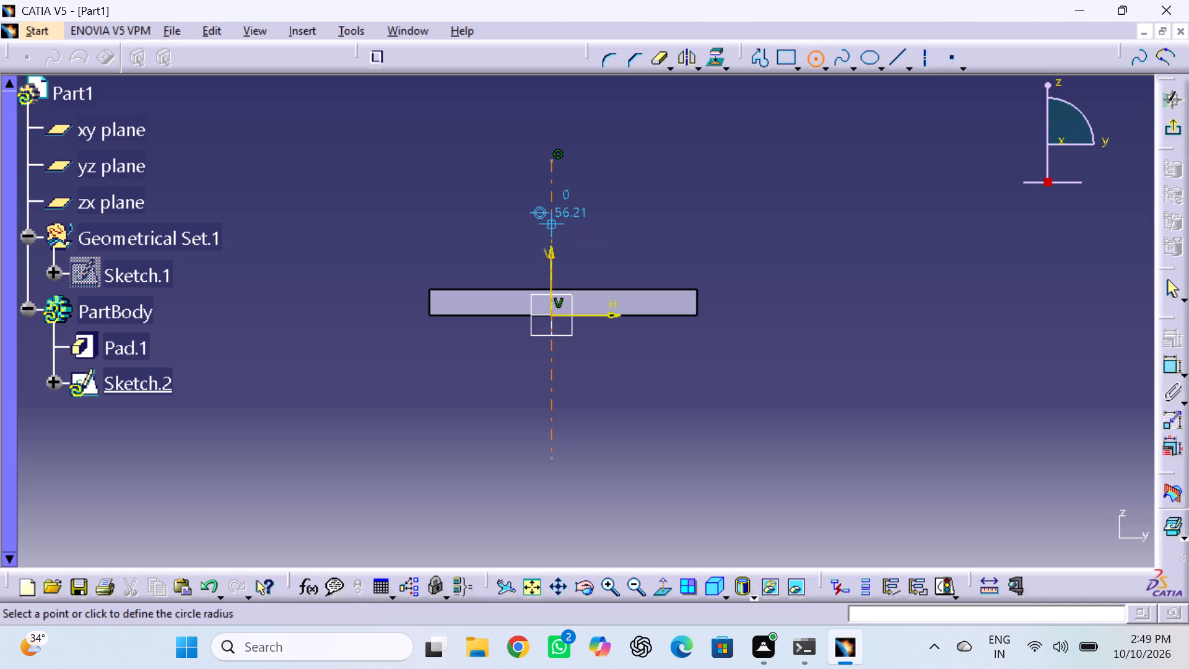
pyautogui.click(585, 265)
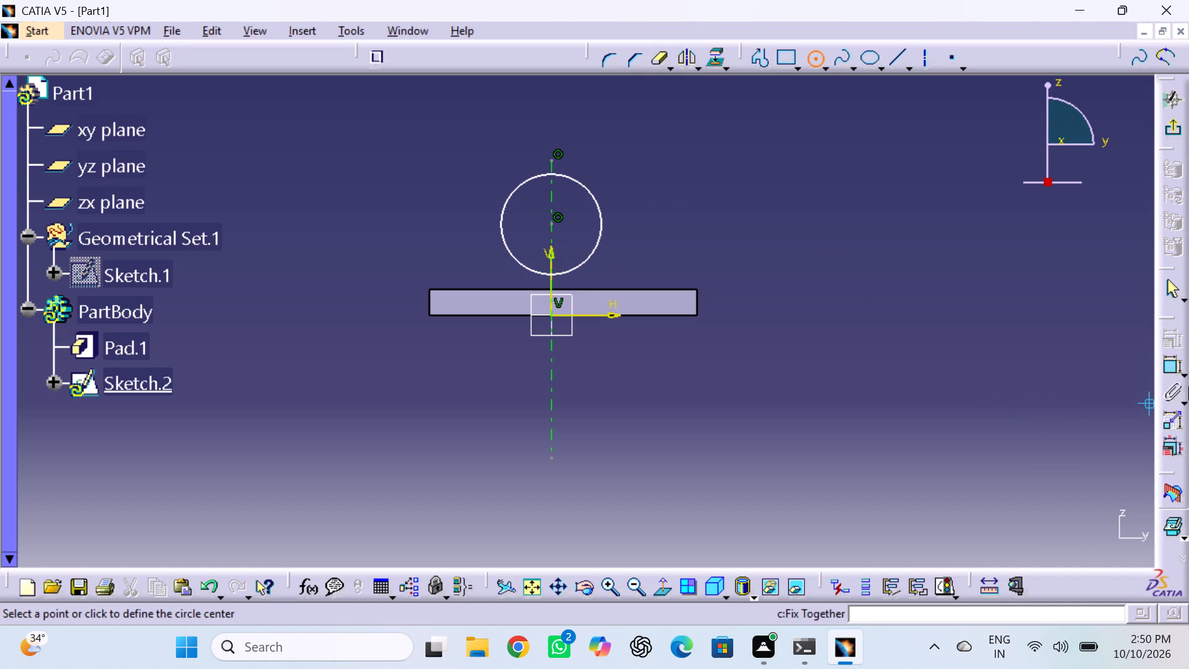
# Dimension the circle's diameter as 50 mm.
pyautogui.click(1175, 363)
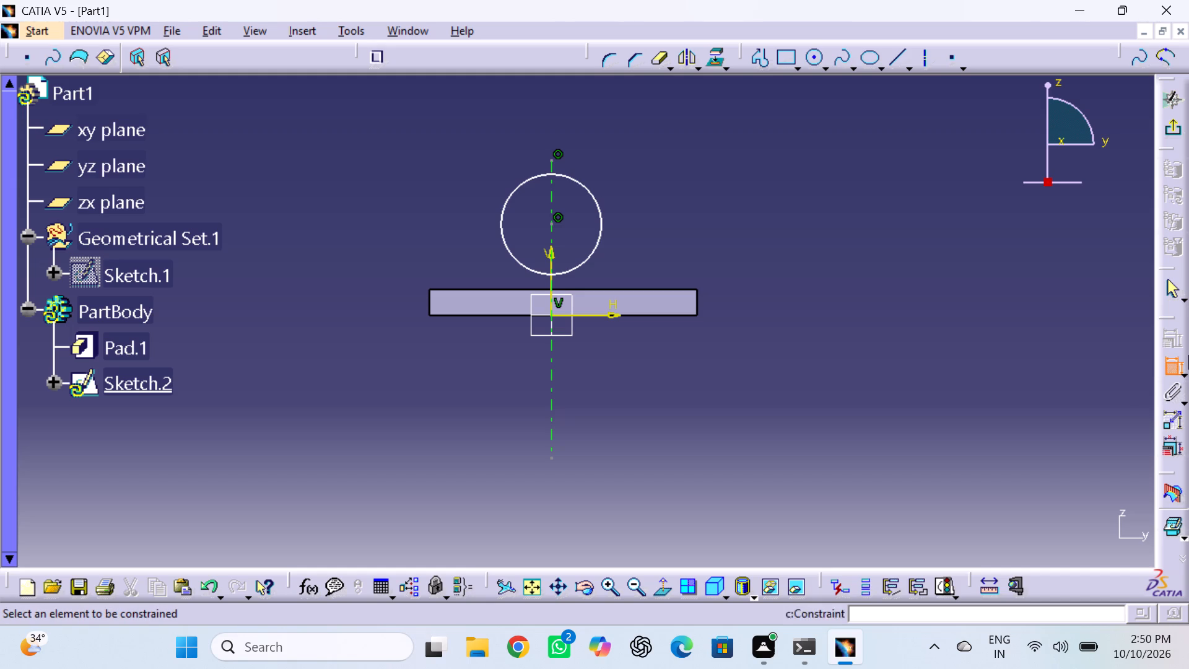
pyautogui.click(1165, 365)
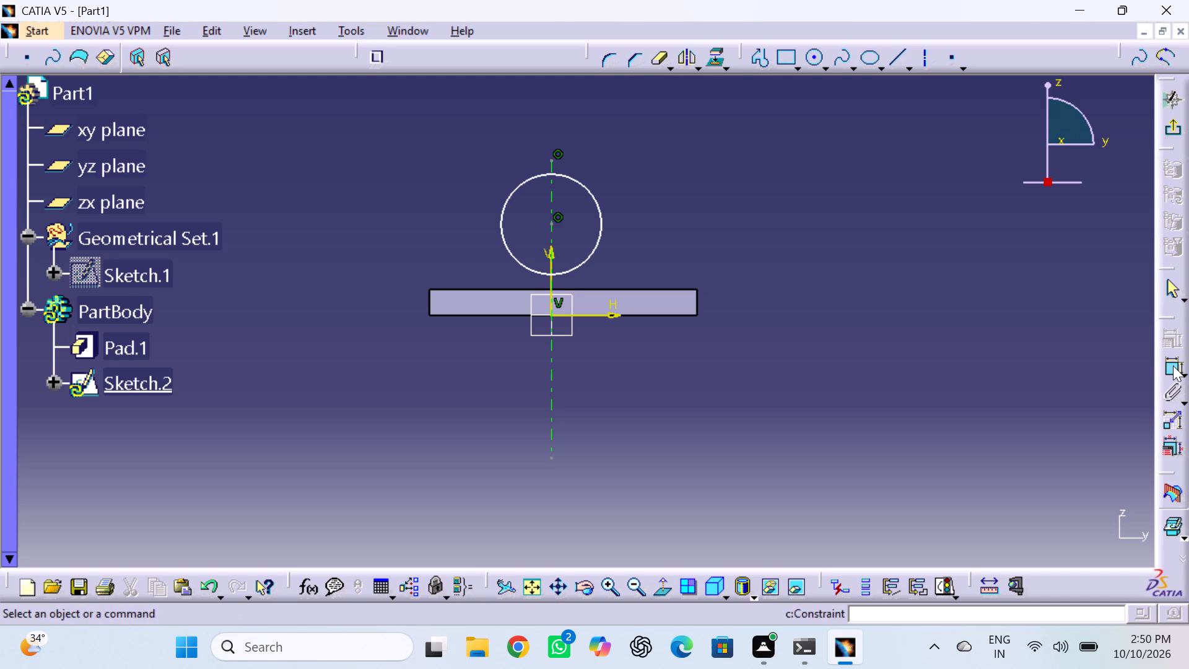
pyautogui.doubleClick(1177, 367)
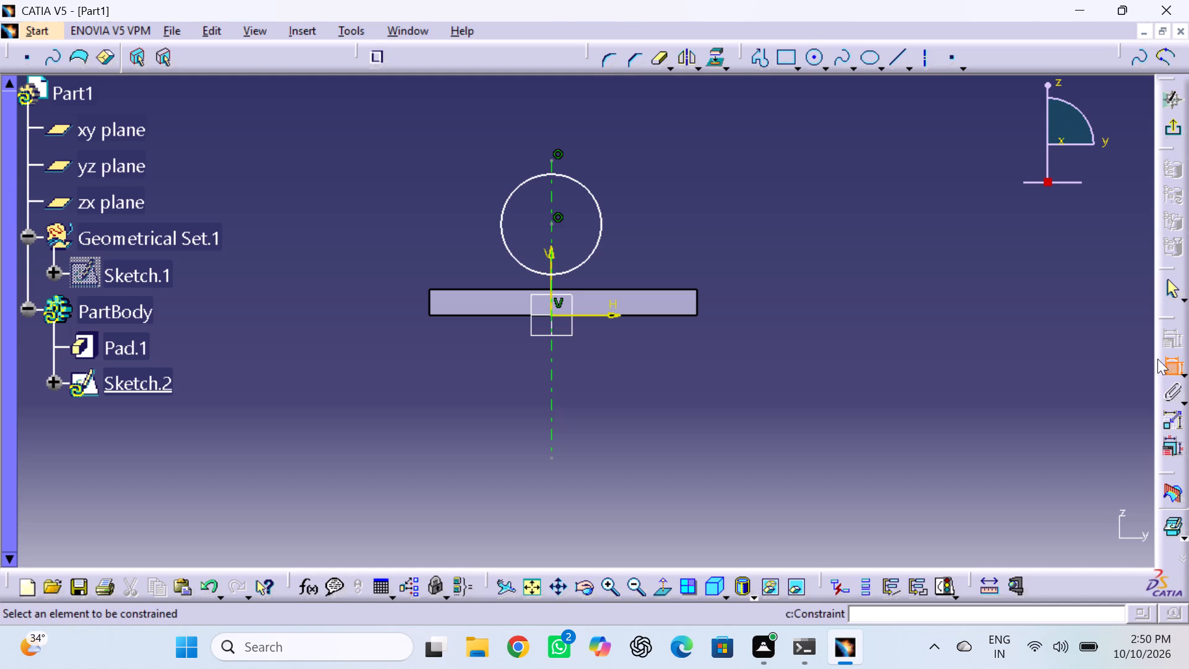
pyautogui.click(603, 229)
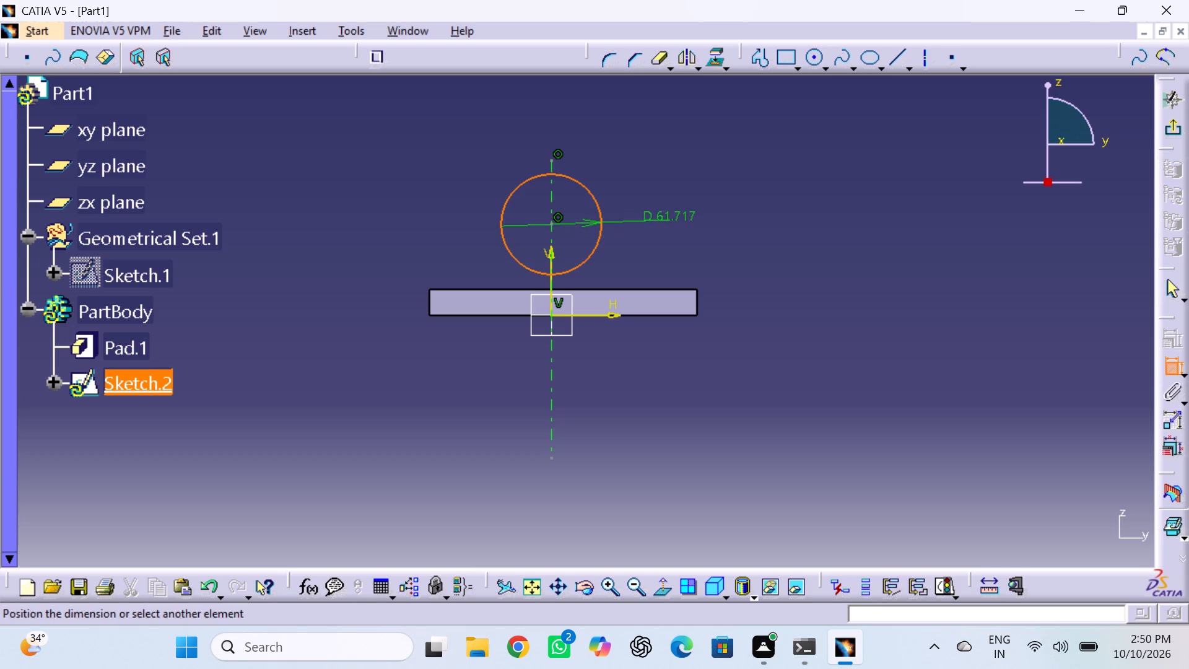
pyautogui.click(669, 220)
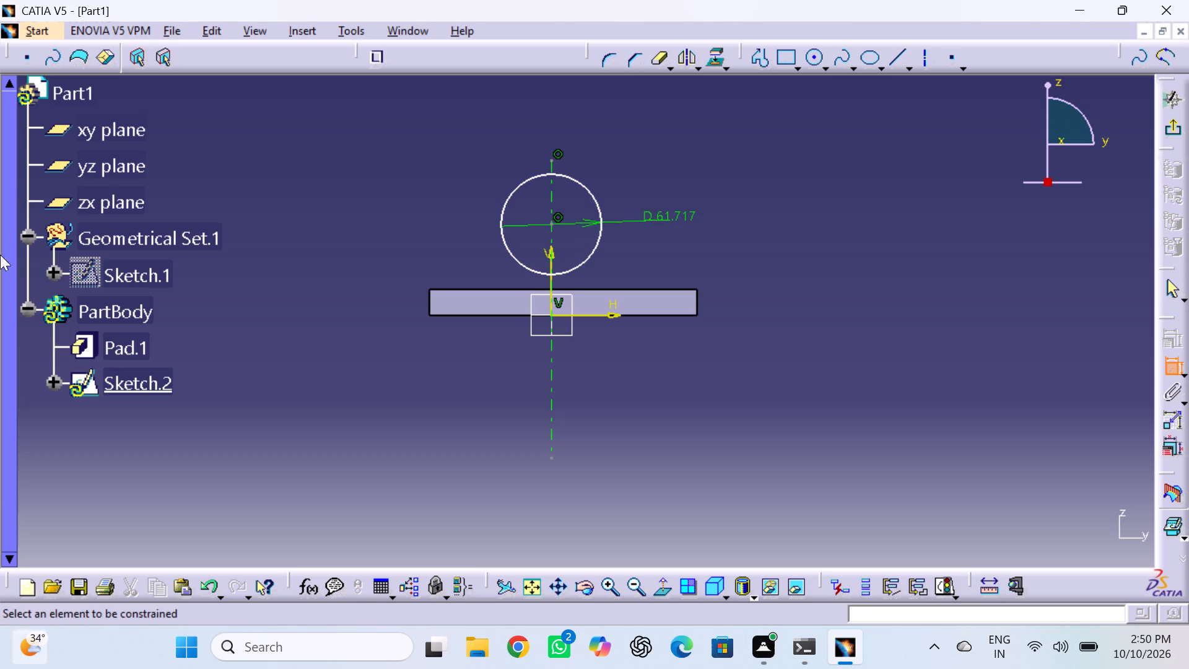
pyautogui.doubleClick(664, 214)
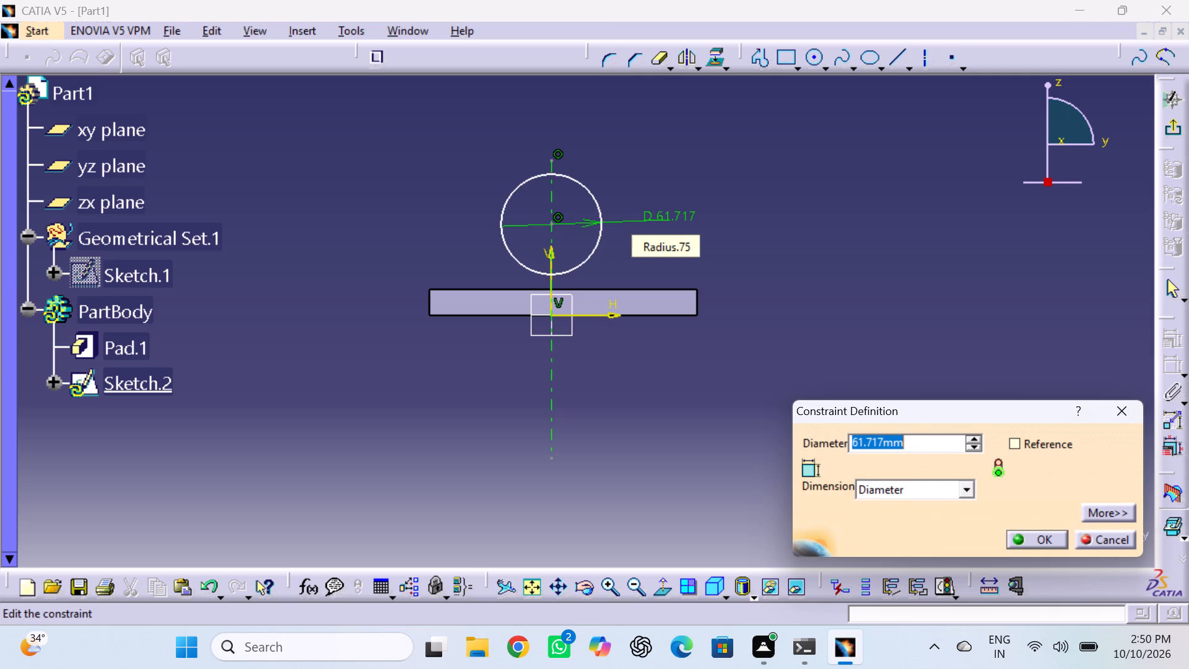
pyautogui.press('5')
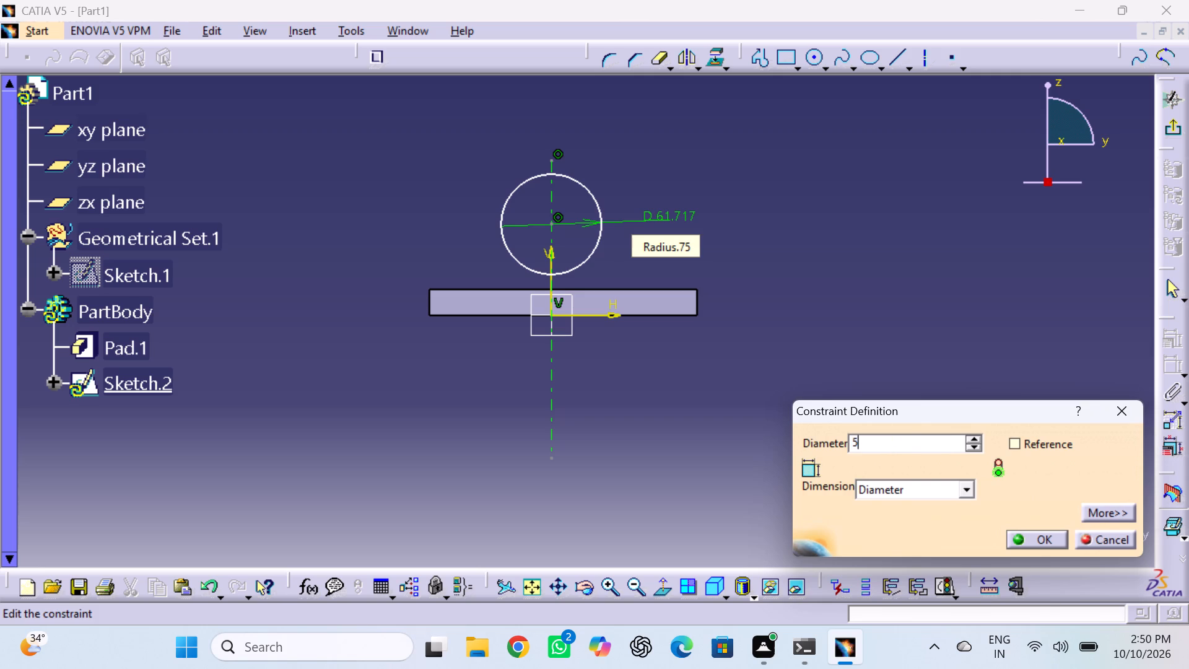
pyautogui.press('0')
pyautogui.press('Return')
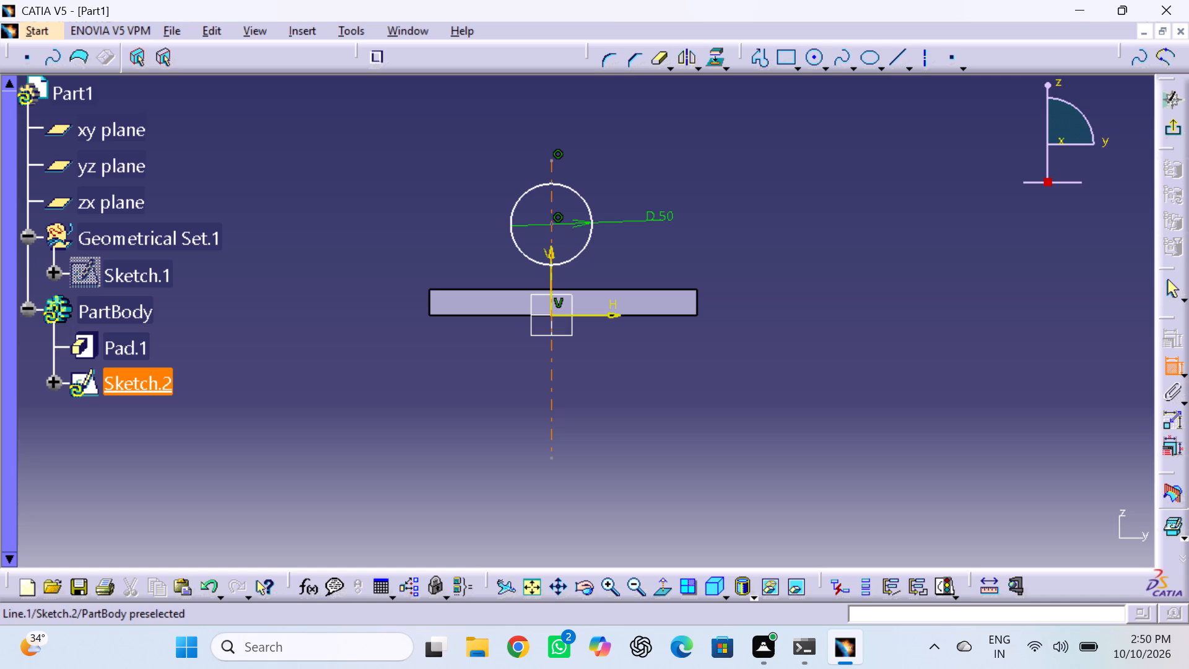
# Dimension the distance from the circle's centre to the base pad's bottom edge as 36 mm.
pyautogui.click(552, 224)
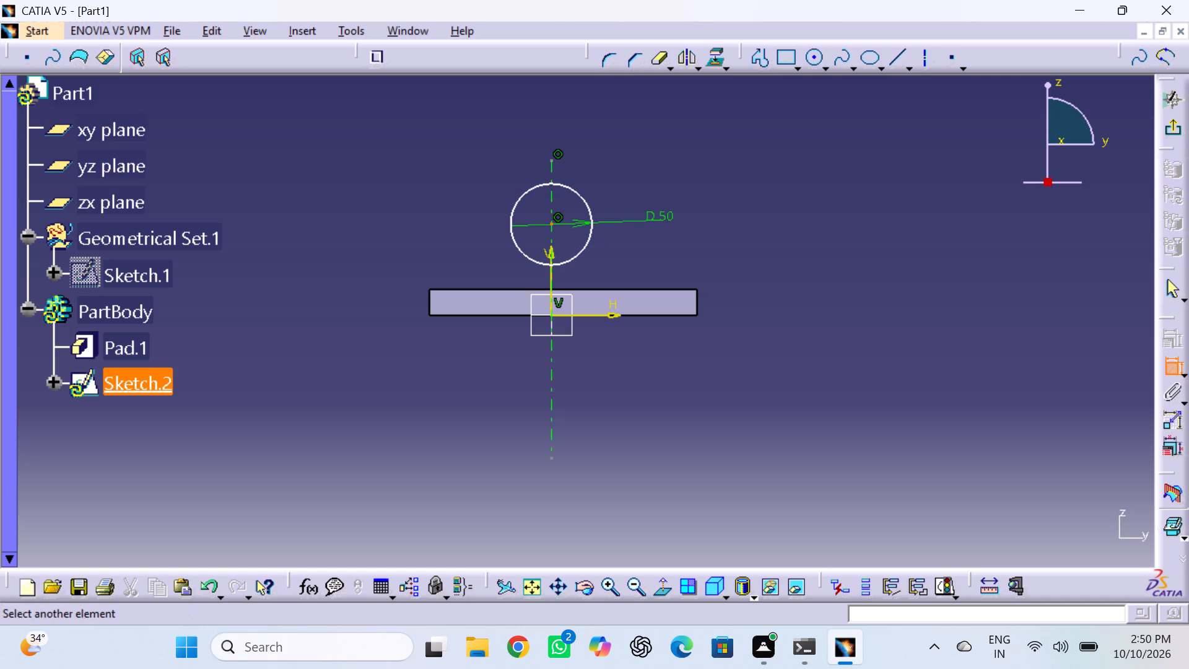
pyautogui.click(651, 312)
pyautogui.click(747, 271)
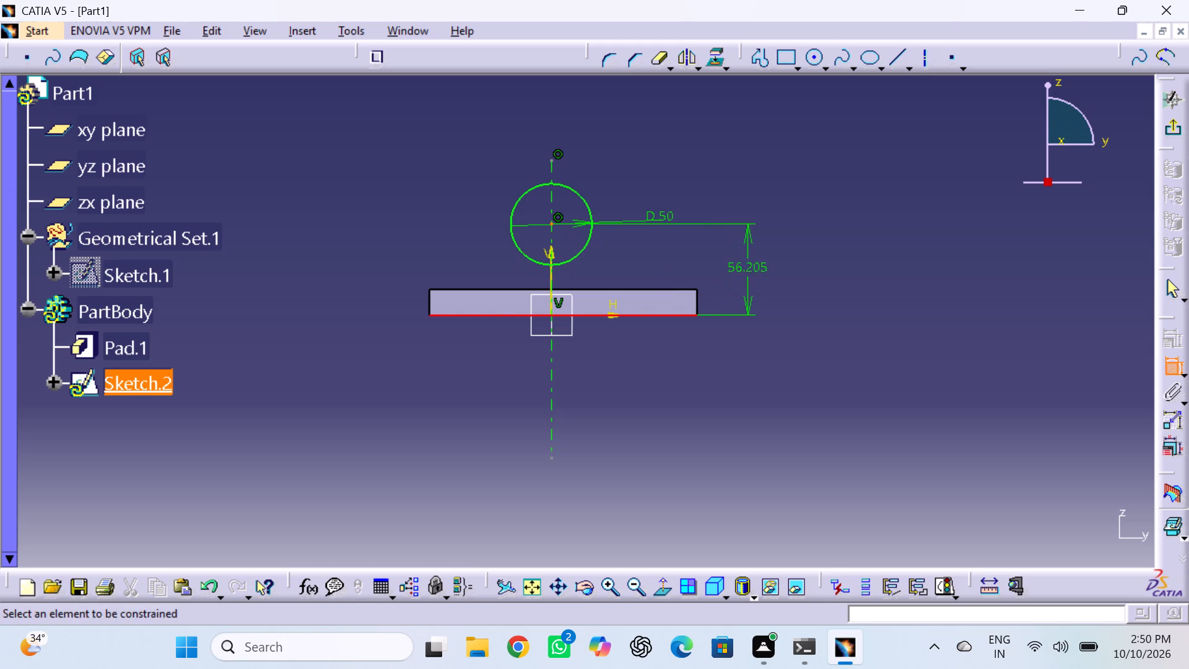
pyautogui.doubleClick(749, 264)
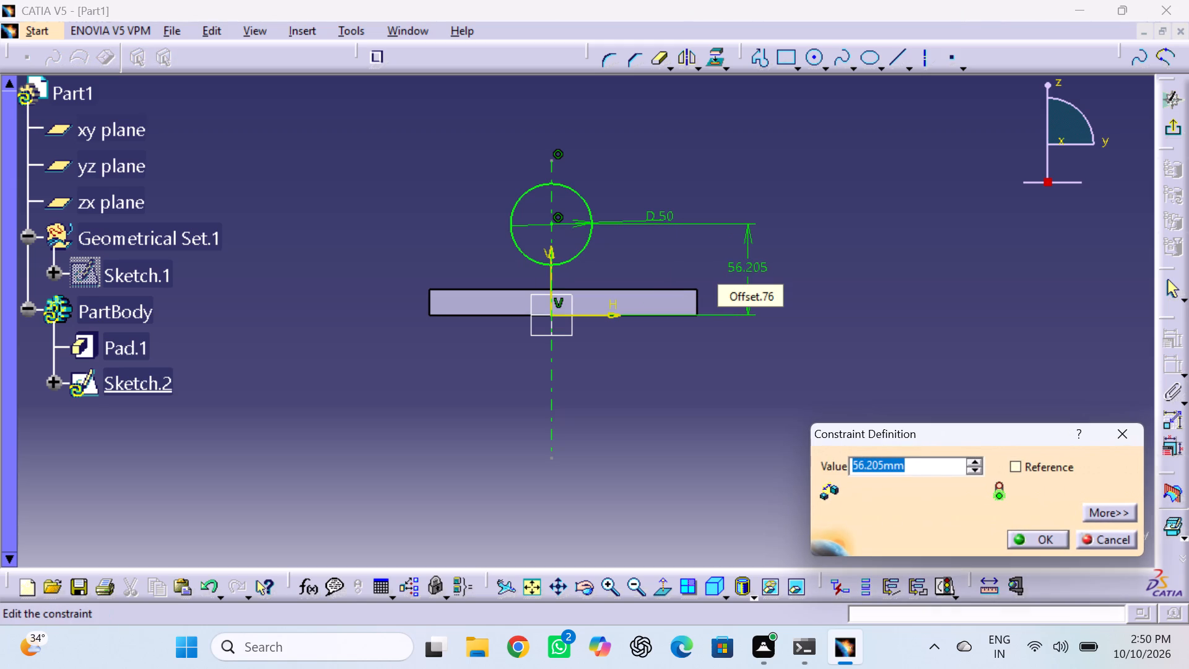
pyautogui.write('36')
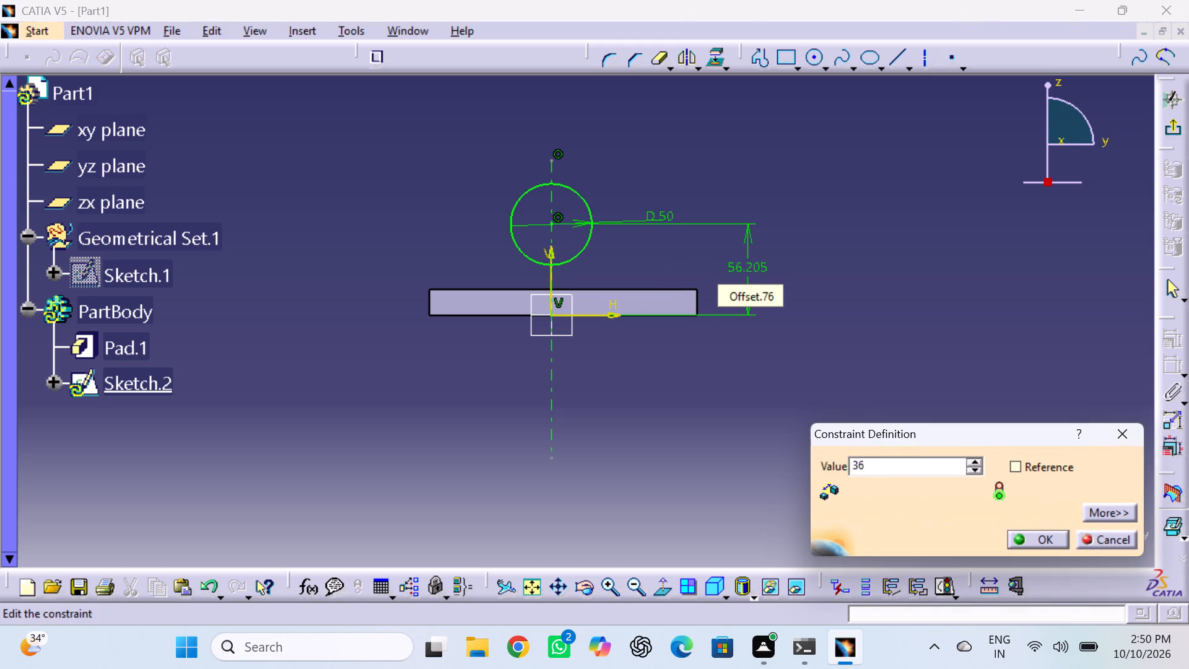
pyautogui.press('Return')
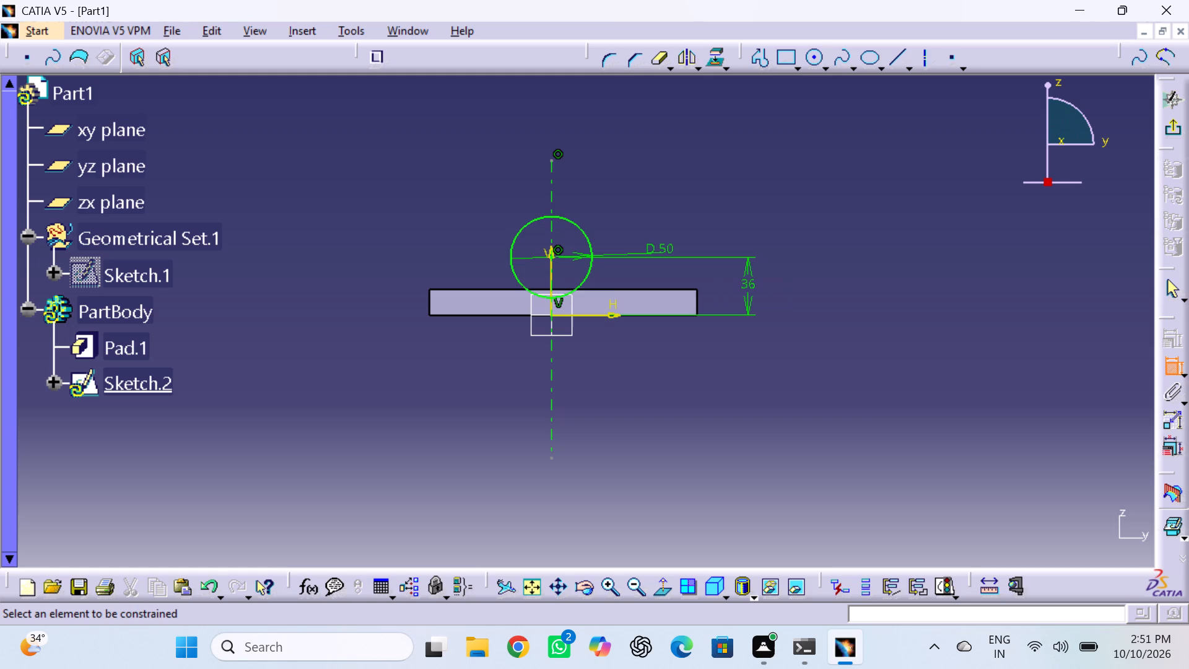
# Sketch a smaller circle about 26 mm in diameter, concentric with the 50 mm circle.
pyautogui.click(810, 59)
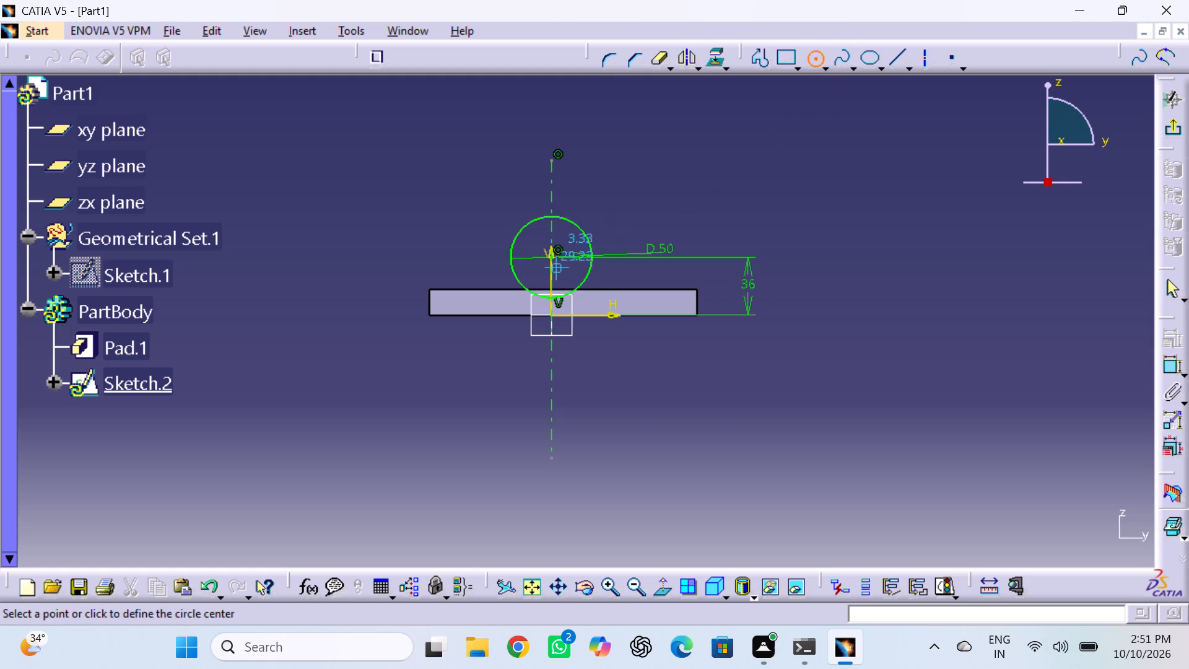
pyautogui.click(553, 257)
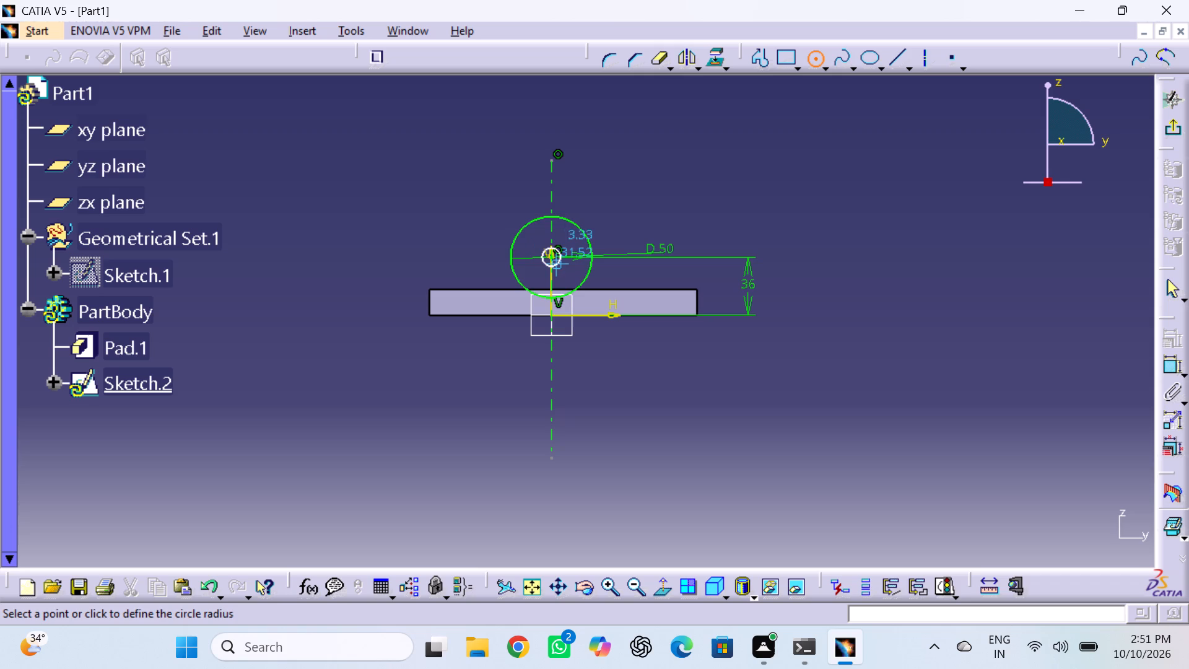
pyautogui.click(565, 274)
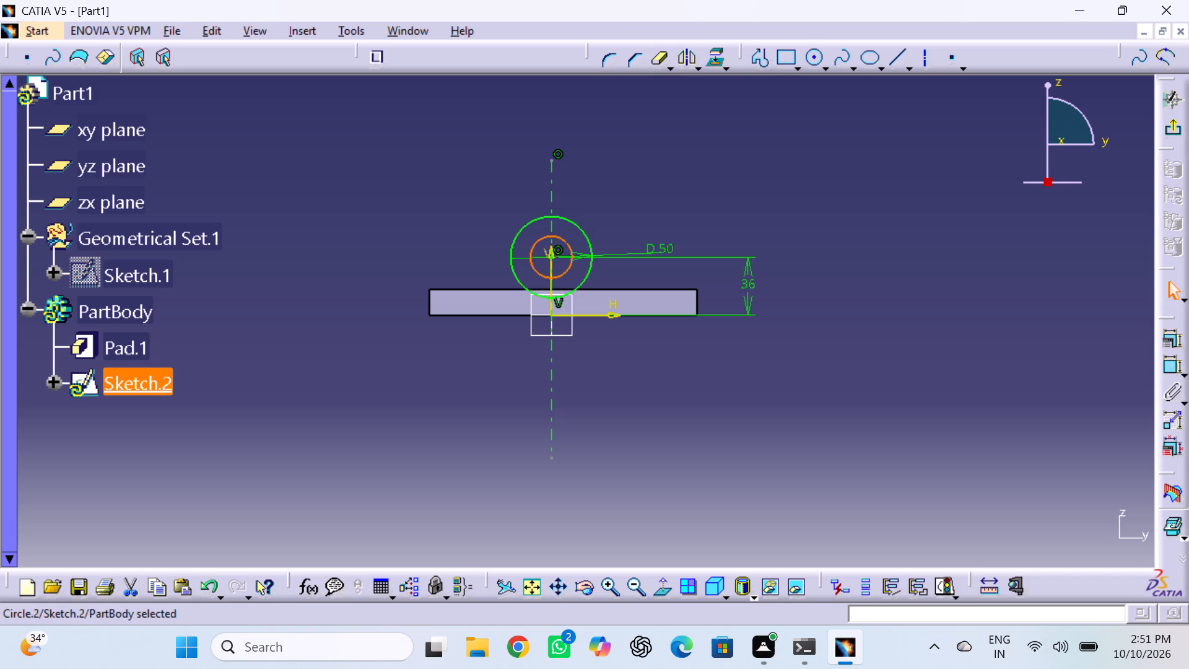
# Dimension the inner circle's diameter as 25 mm and exit the sketch.
pyautogui.click(1170, 367)
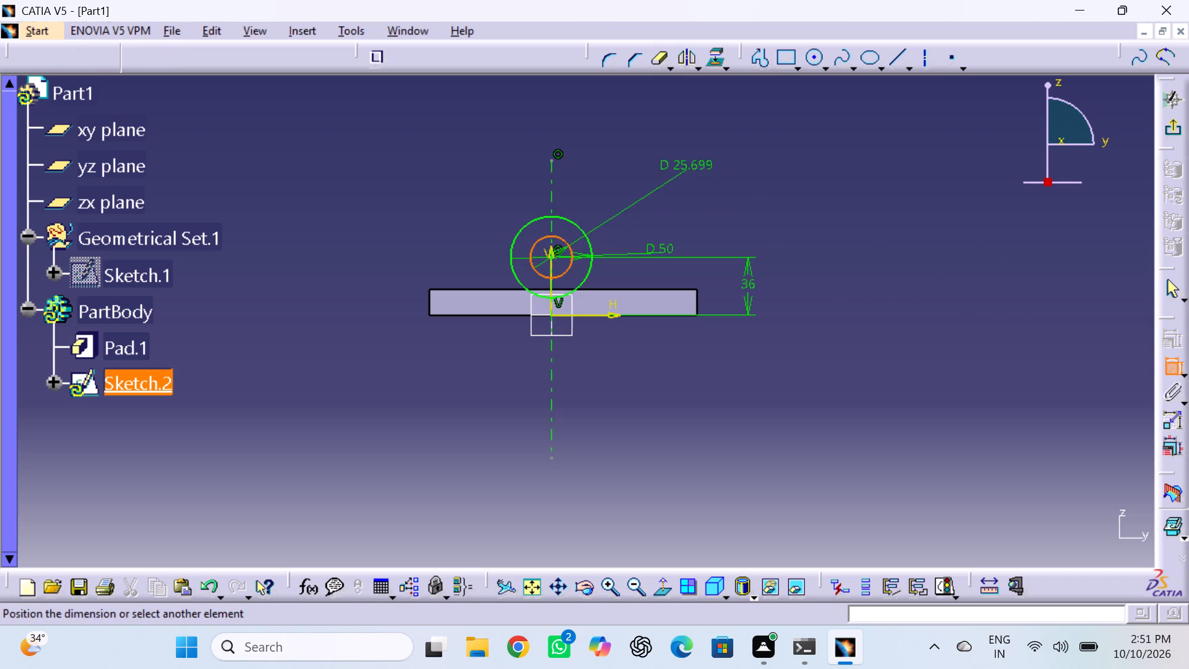
pyautogui.click(639, 194)
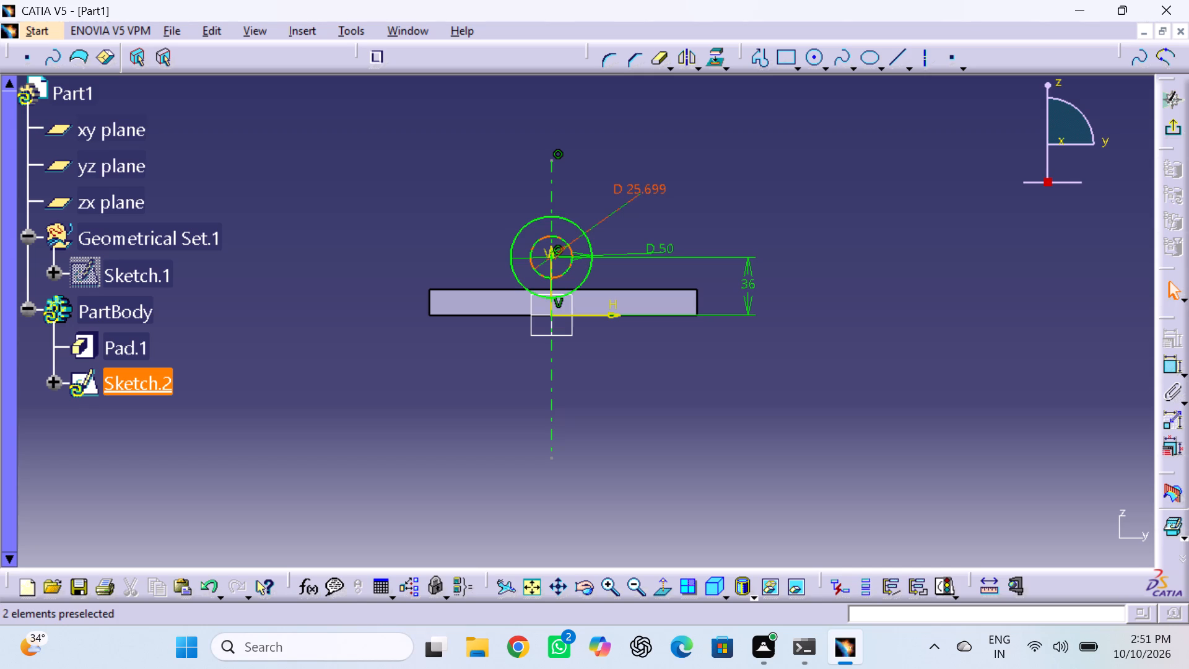
pyautogui.doubleClick(645, 187)
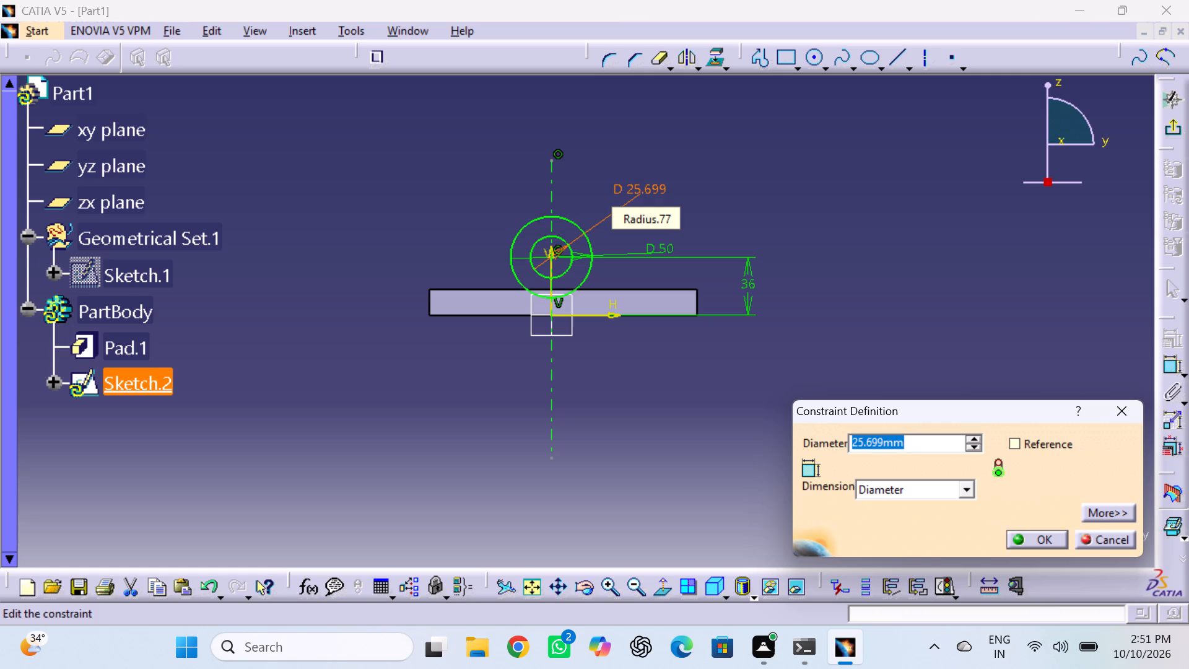
pyautogui.write('25')
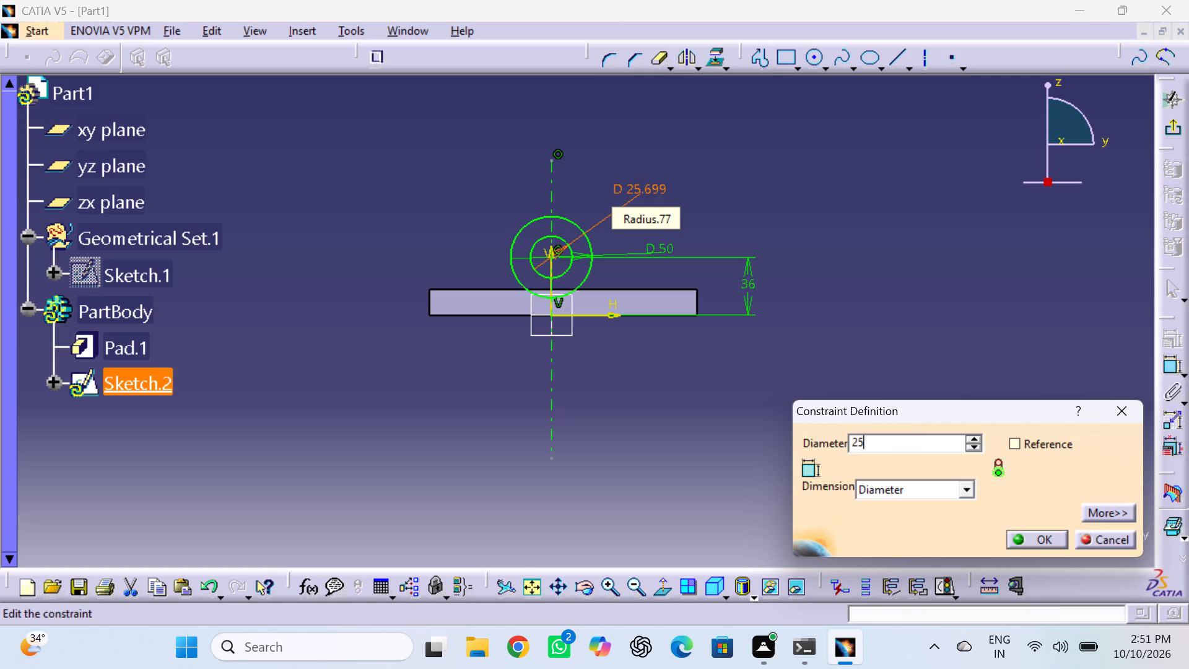
pyautogui.press('Return')
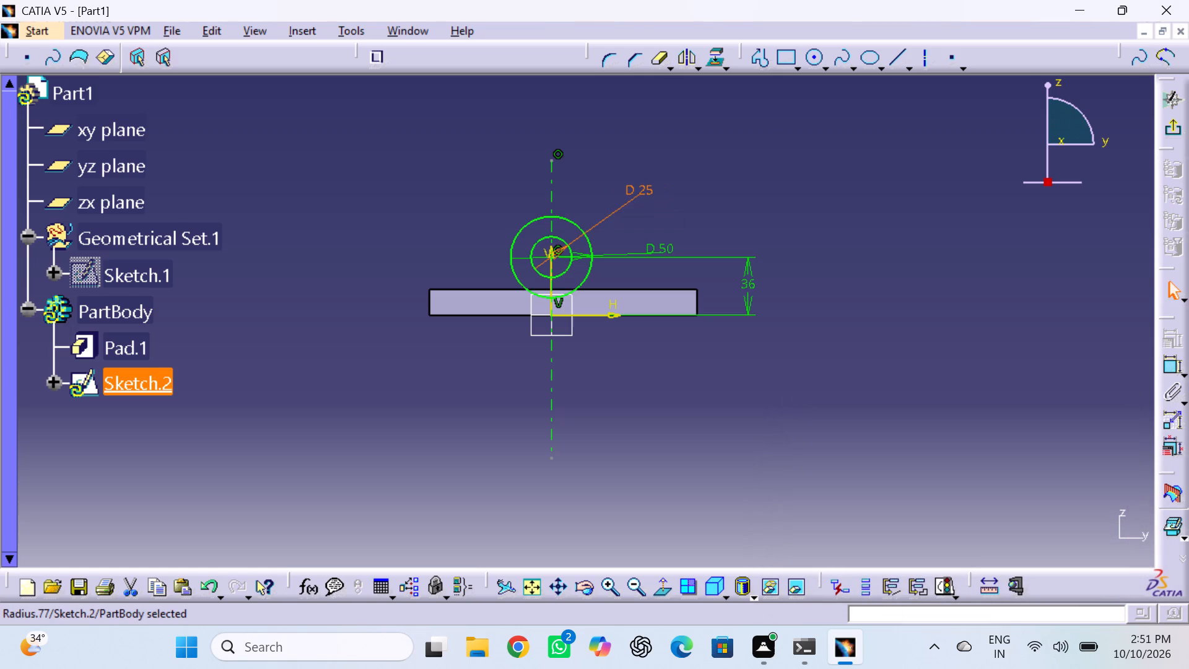
pyautogui.click(791, 188)
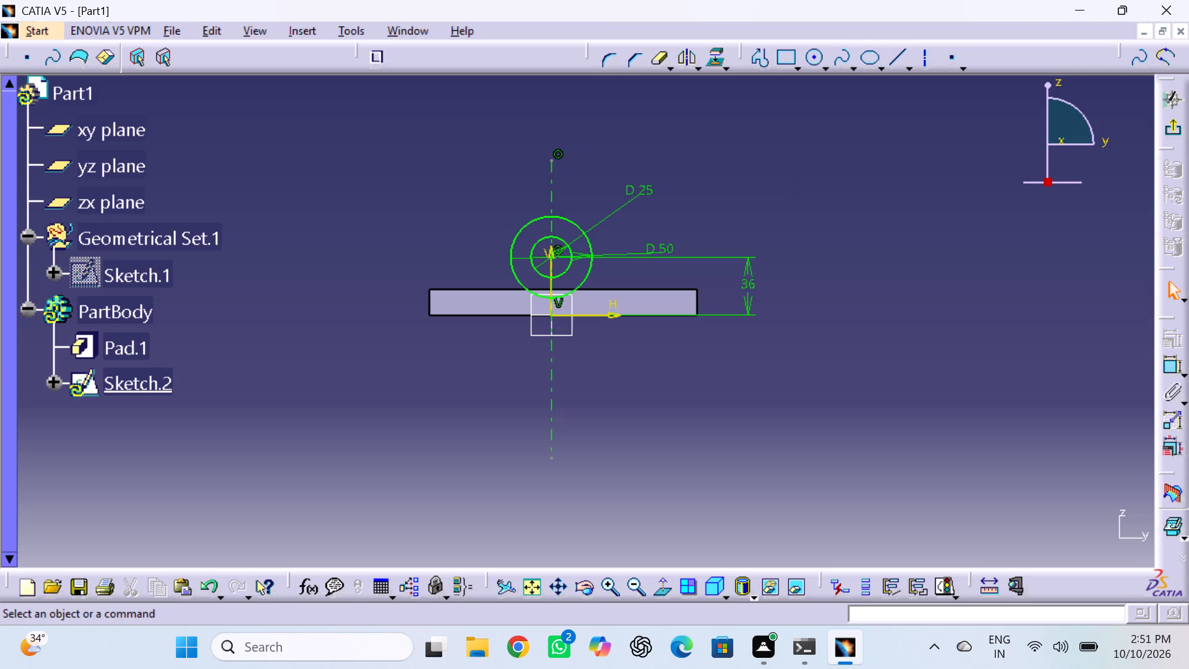
pyautogui.click(1176, 126)
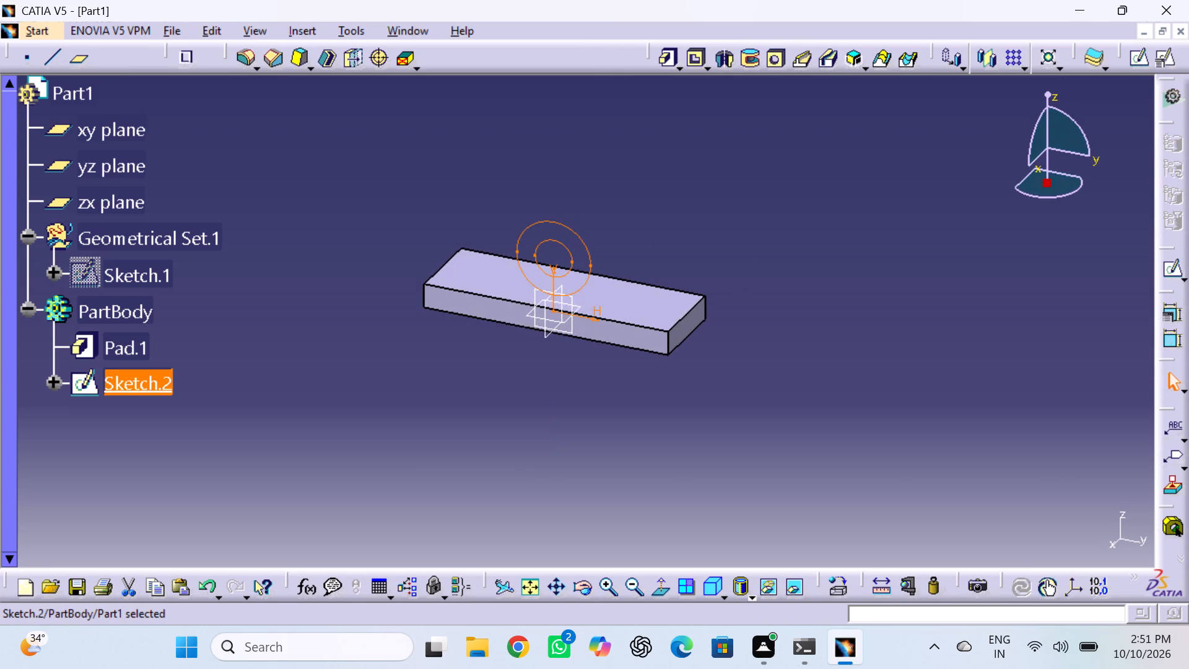
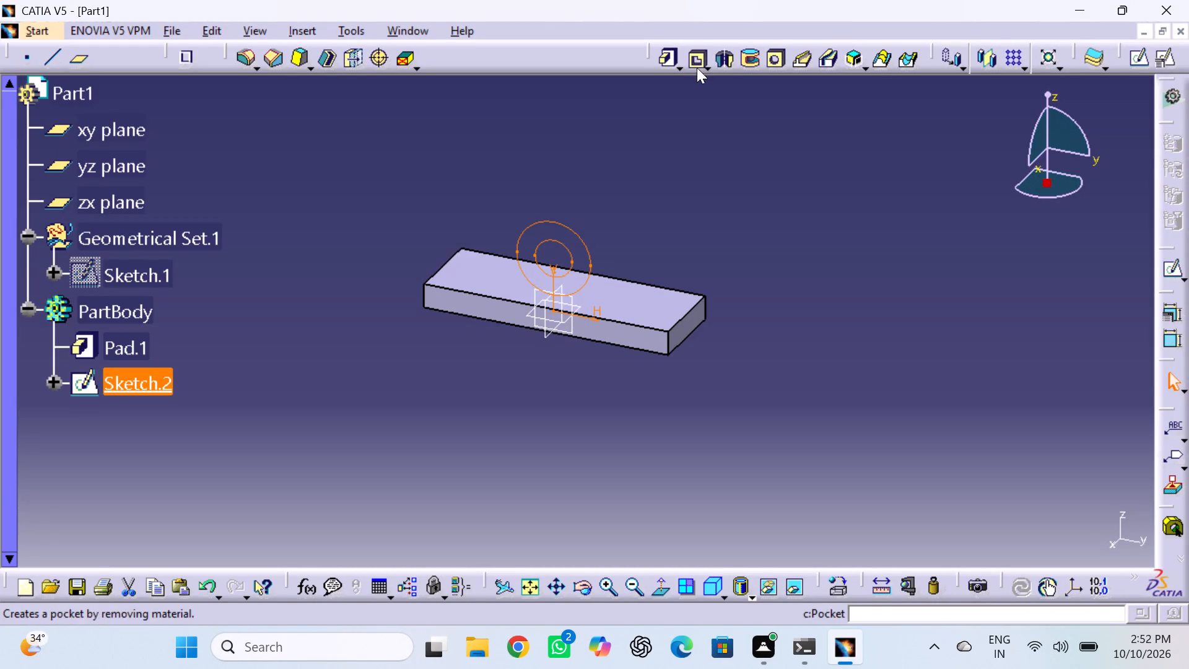
# Extrude the concentric circles sketch as a pad 30 mm long with mirrored extent.
pyautogui.click(666, 55)
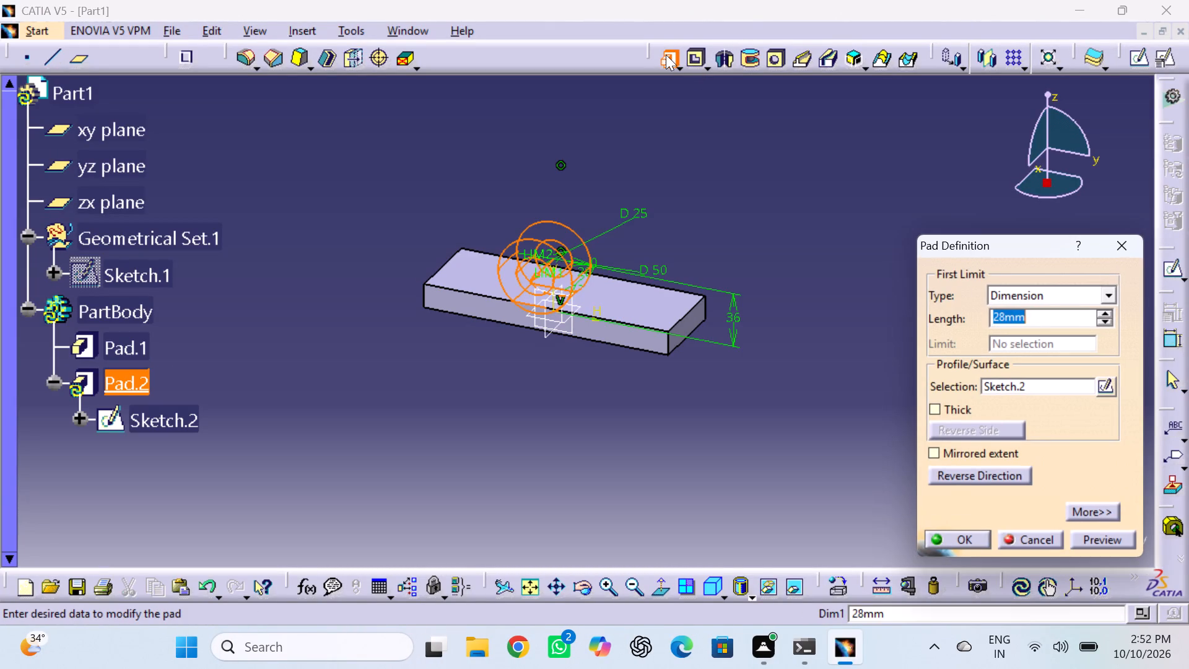
pyautogui.doubleClick(935, 448)
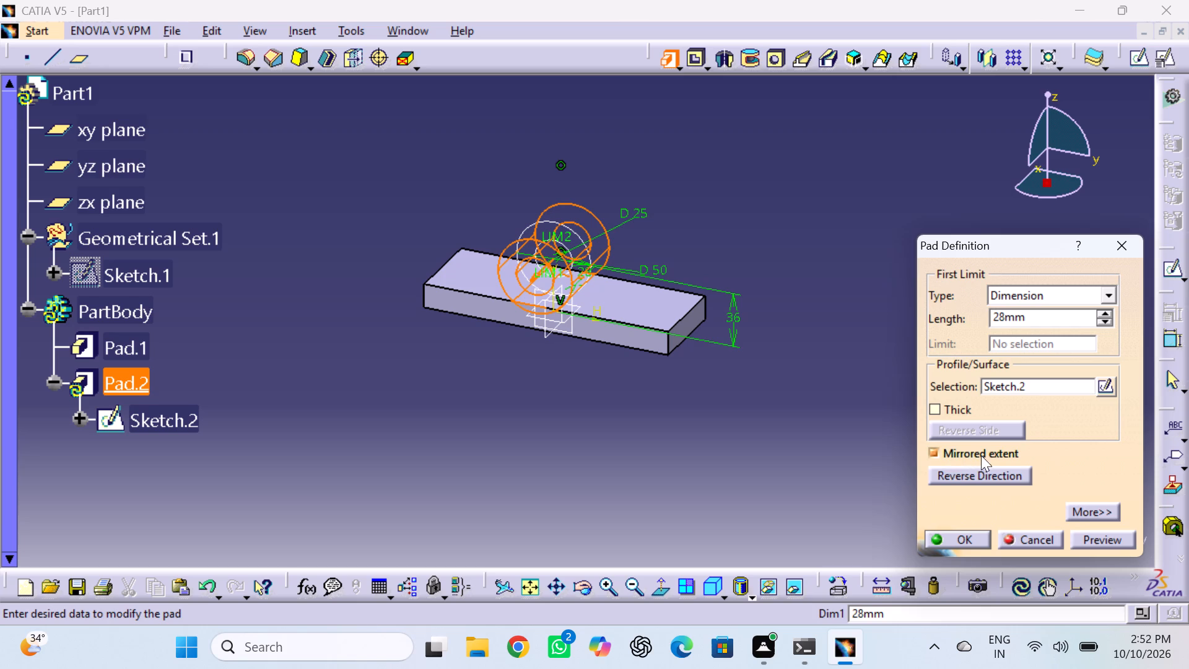
pyautogui.click(1032, 317)
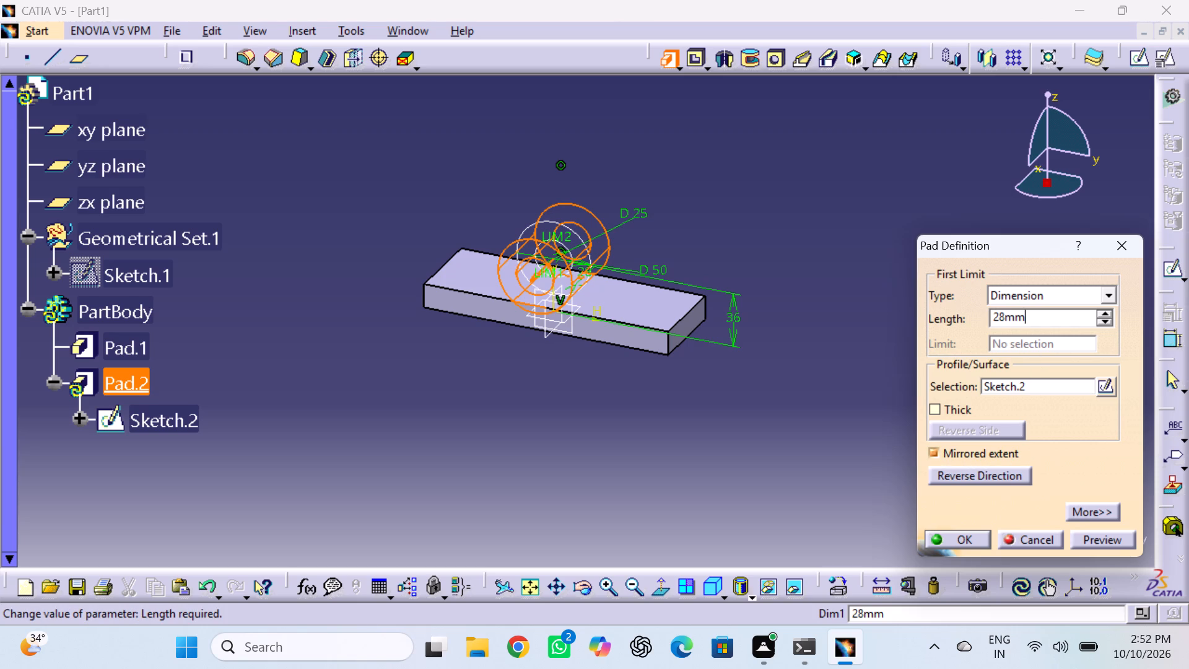
pyautogui.click(1033, 318)
pyautogui.press('3')
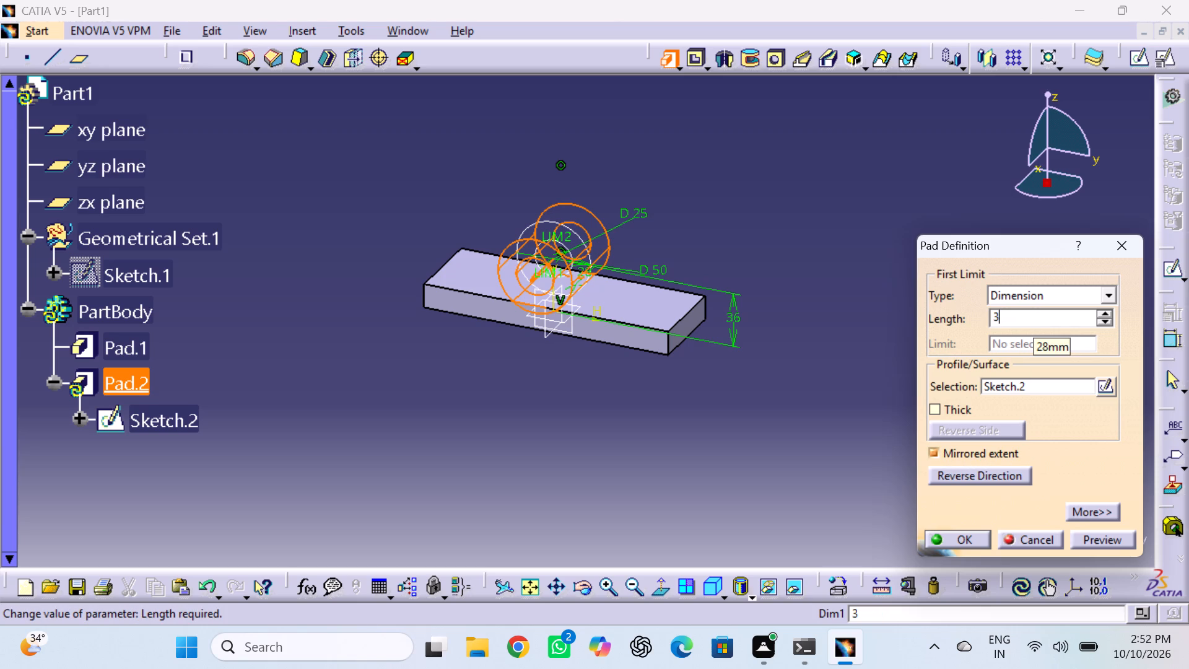
pyautogui.press('0')
pyautogui.press('Return')
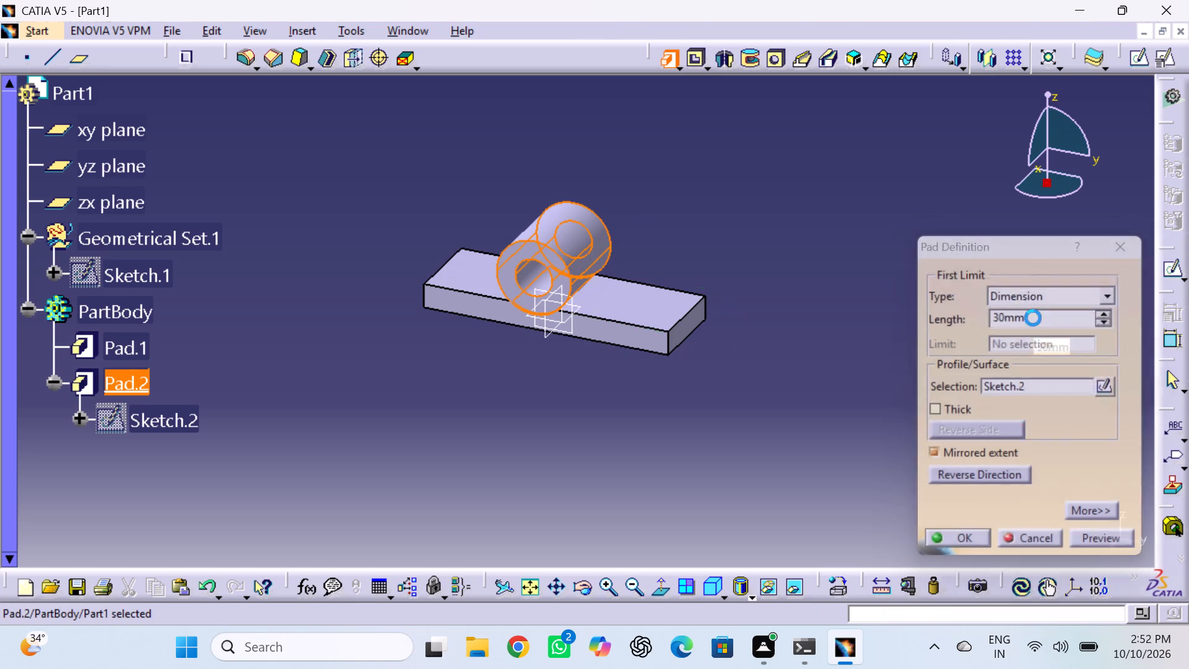
pyautogui.click(837, 258)
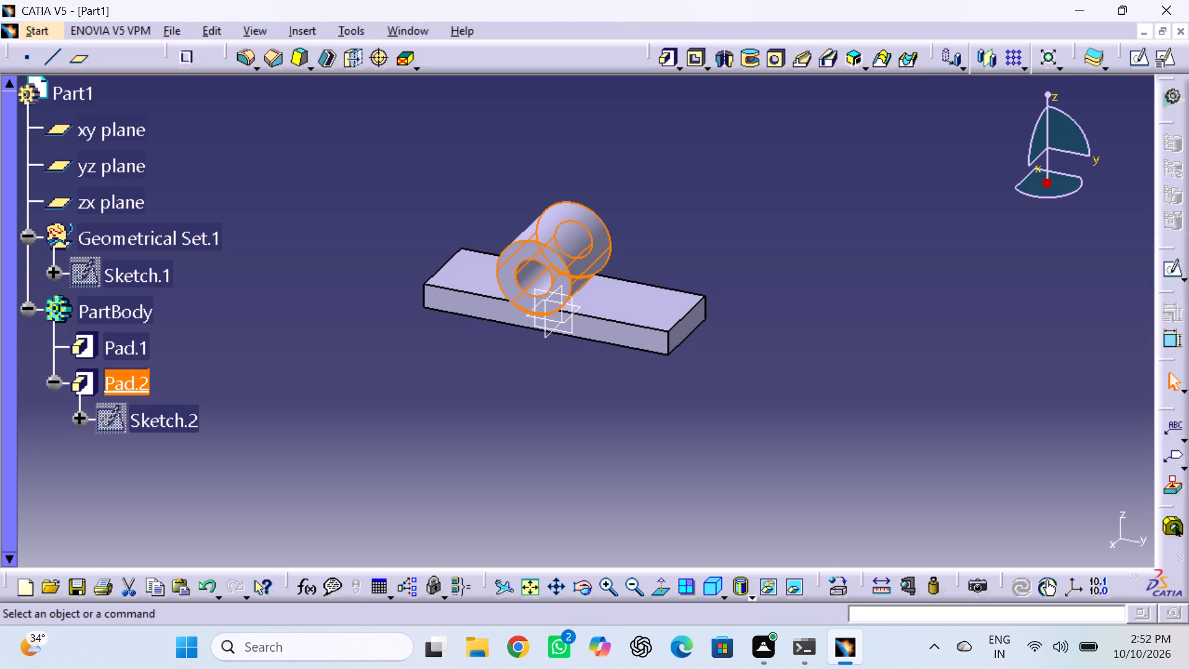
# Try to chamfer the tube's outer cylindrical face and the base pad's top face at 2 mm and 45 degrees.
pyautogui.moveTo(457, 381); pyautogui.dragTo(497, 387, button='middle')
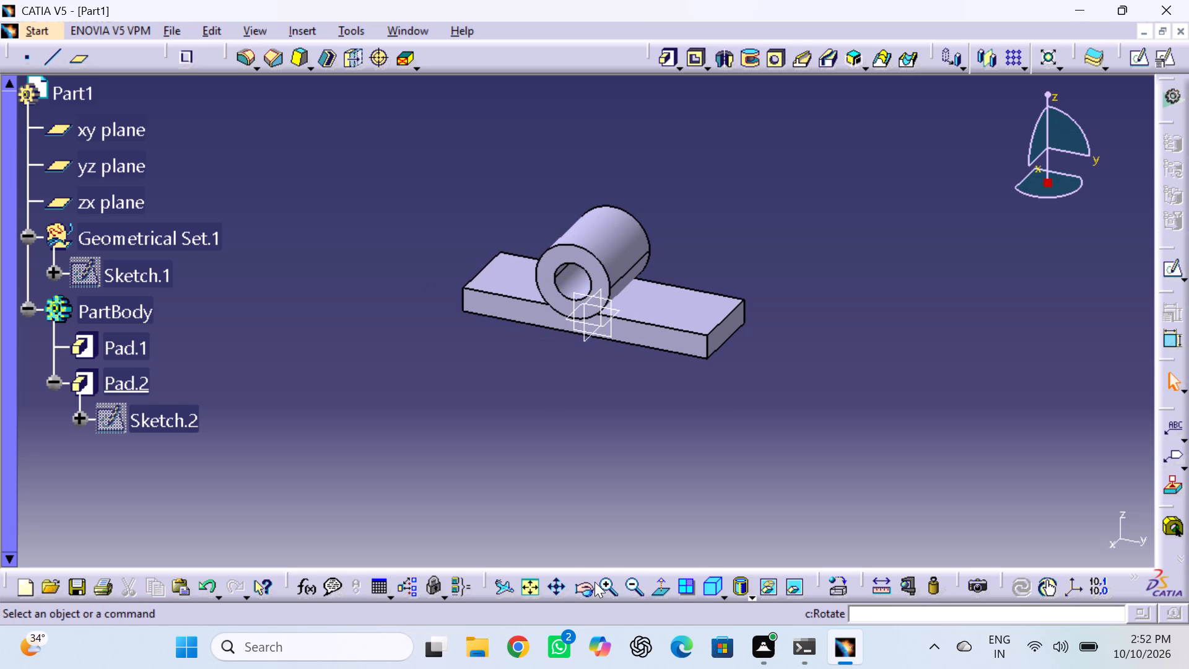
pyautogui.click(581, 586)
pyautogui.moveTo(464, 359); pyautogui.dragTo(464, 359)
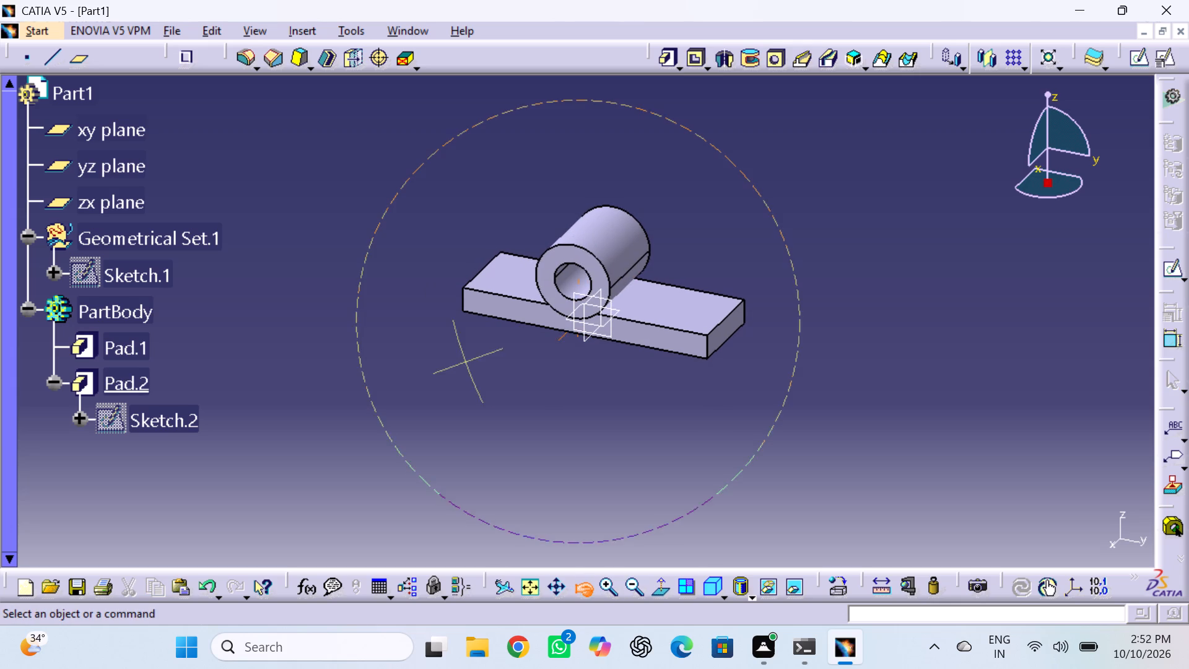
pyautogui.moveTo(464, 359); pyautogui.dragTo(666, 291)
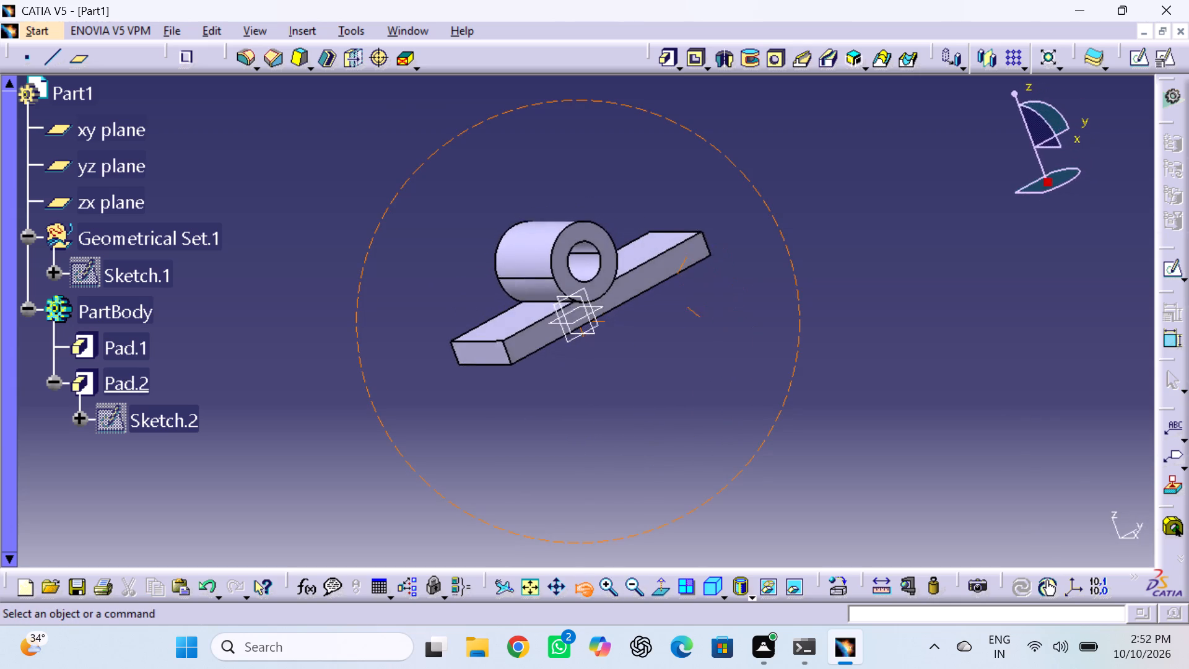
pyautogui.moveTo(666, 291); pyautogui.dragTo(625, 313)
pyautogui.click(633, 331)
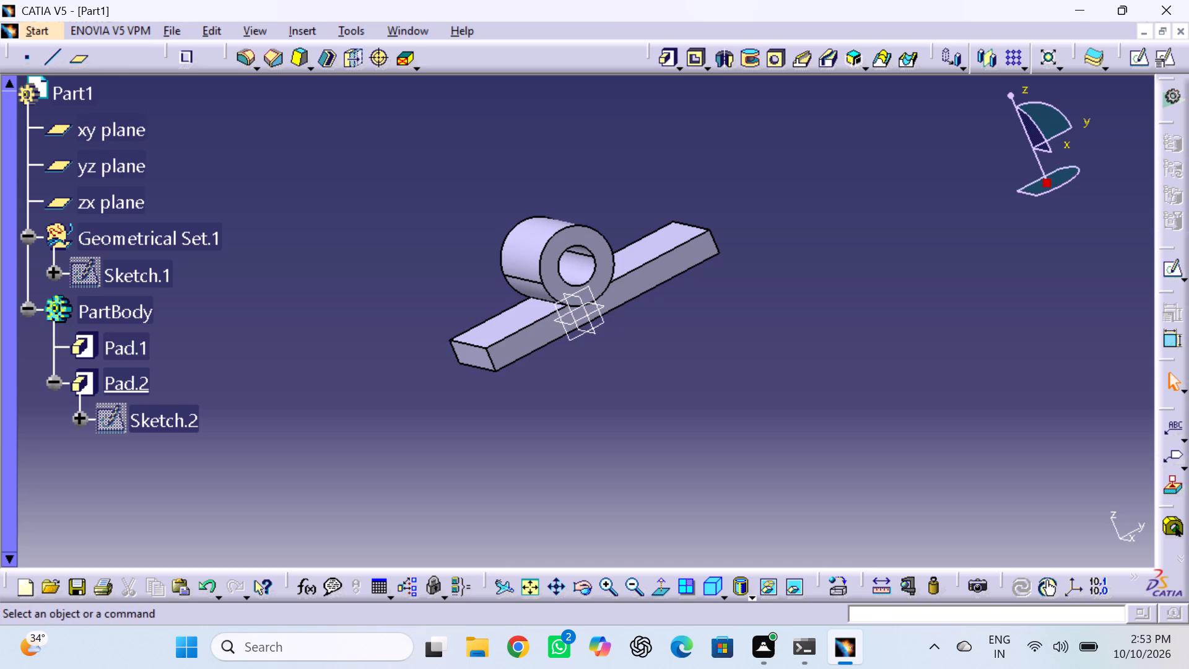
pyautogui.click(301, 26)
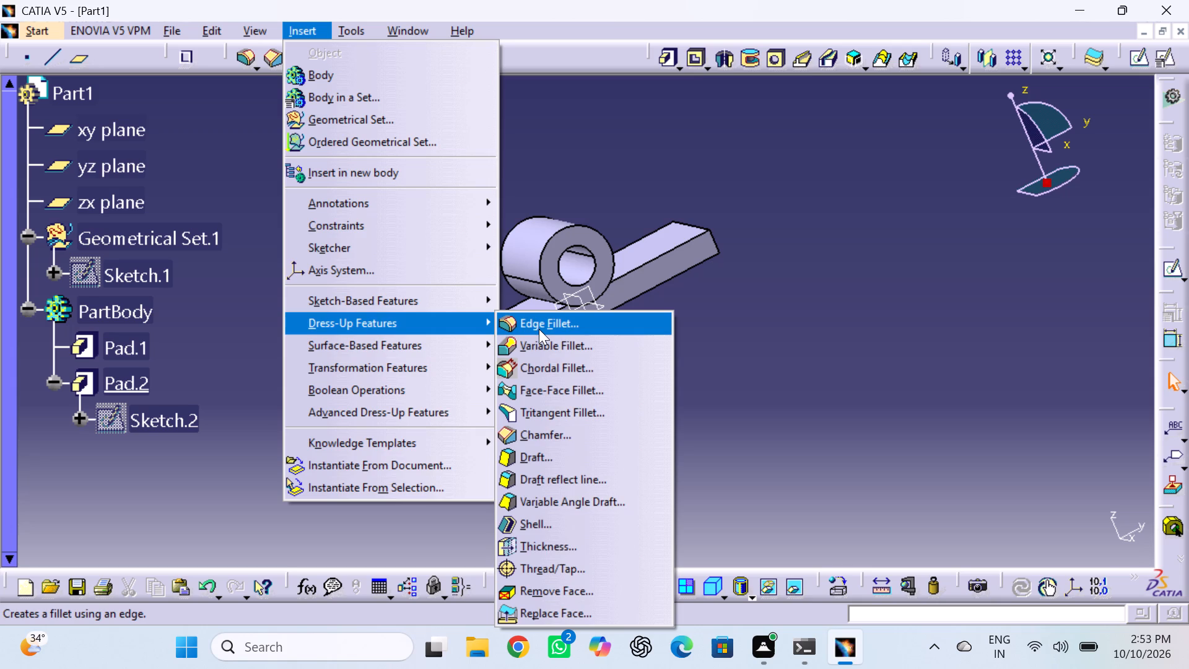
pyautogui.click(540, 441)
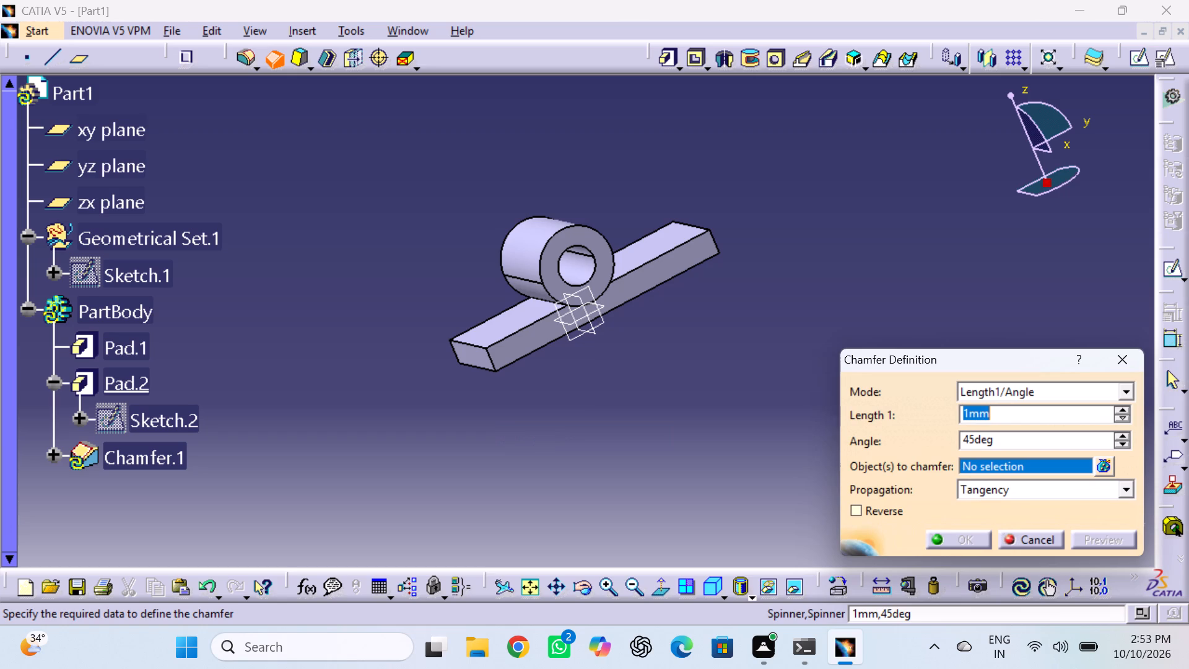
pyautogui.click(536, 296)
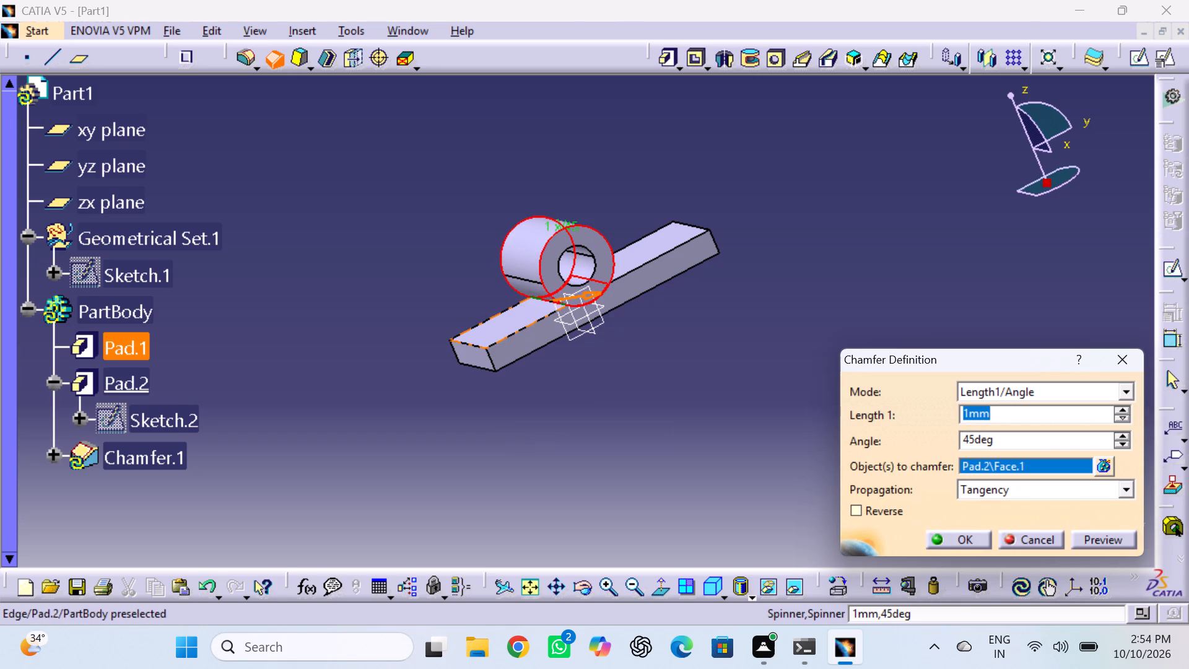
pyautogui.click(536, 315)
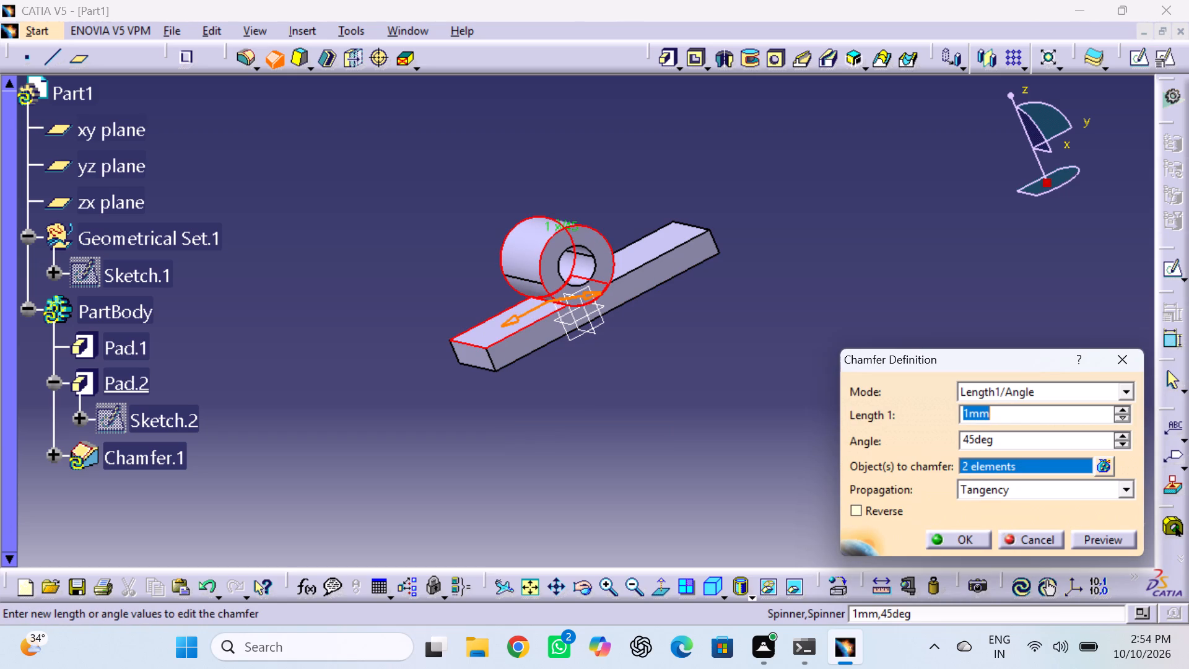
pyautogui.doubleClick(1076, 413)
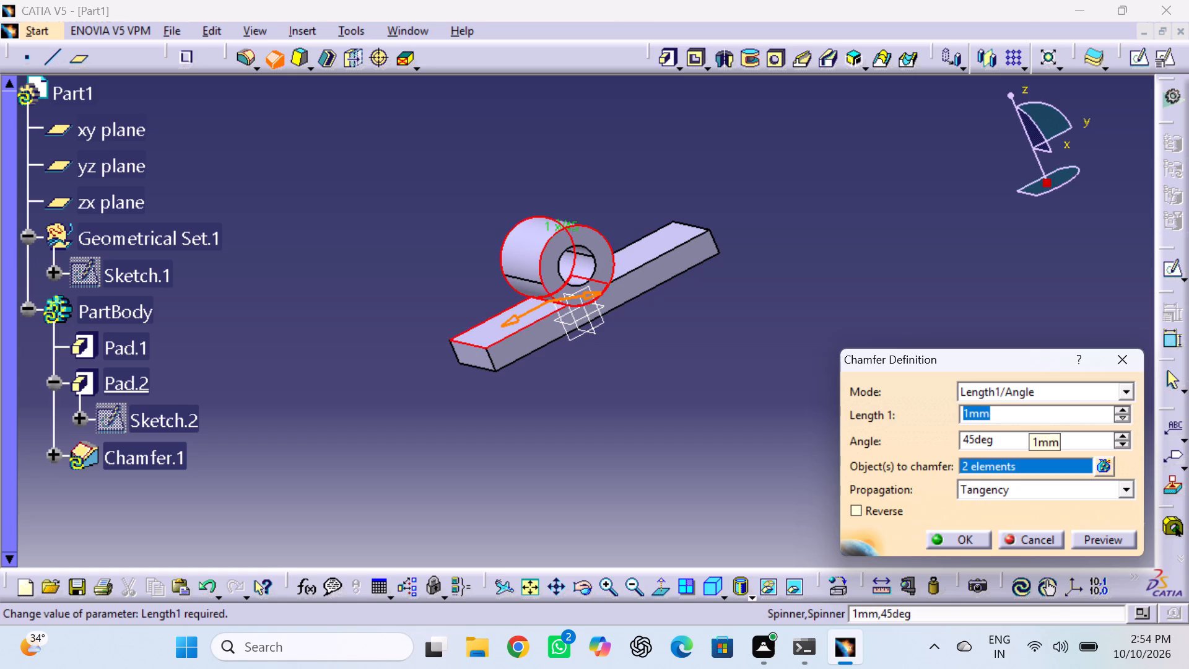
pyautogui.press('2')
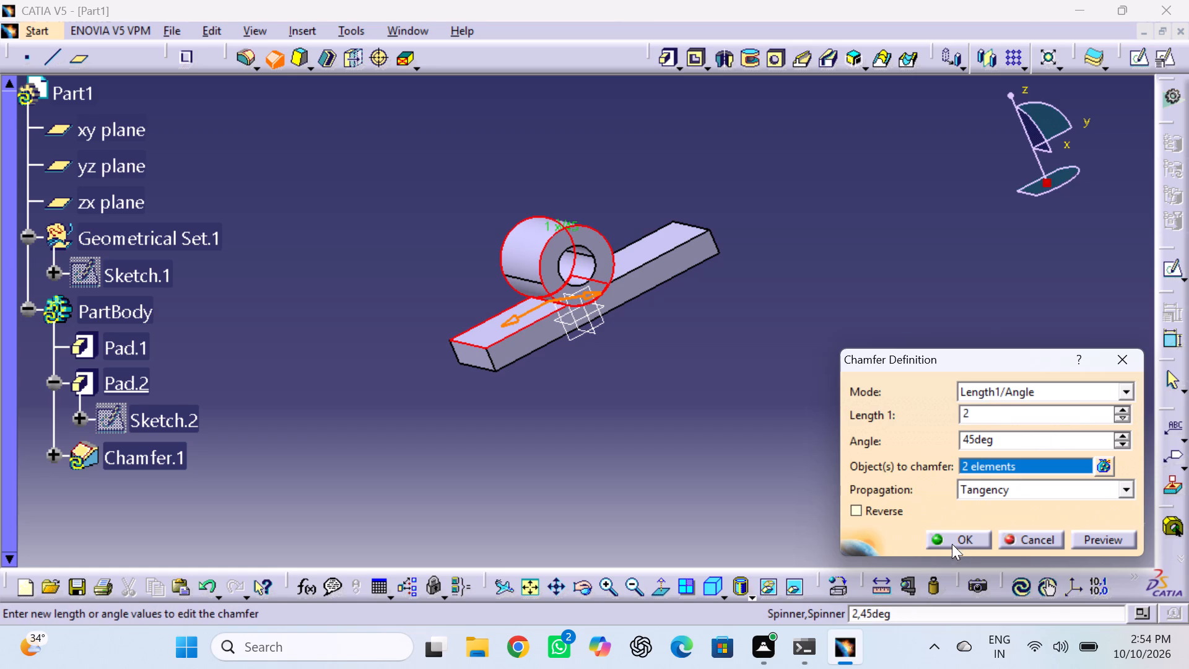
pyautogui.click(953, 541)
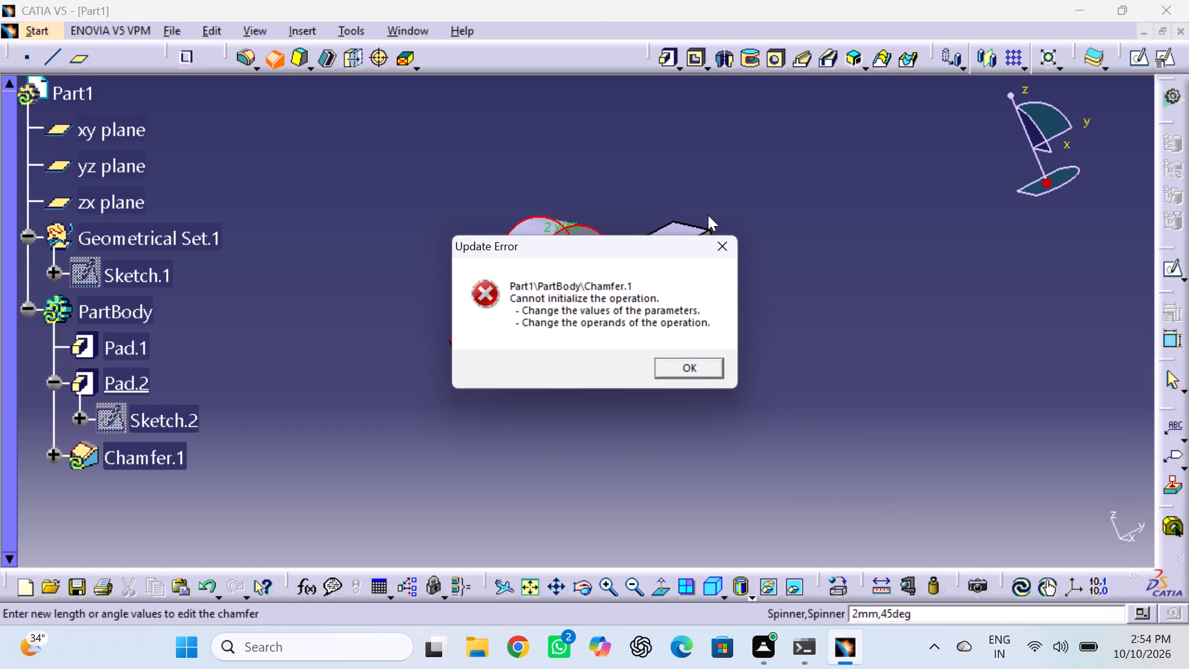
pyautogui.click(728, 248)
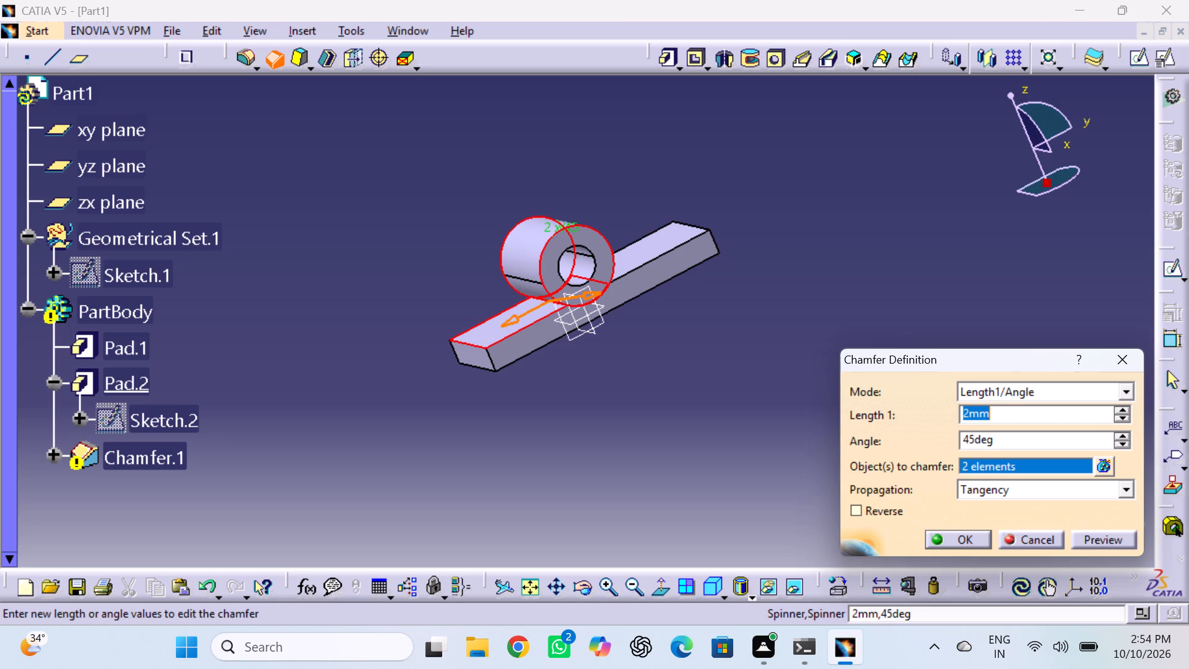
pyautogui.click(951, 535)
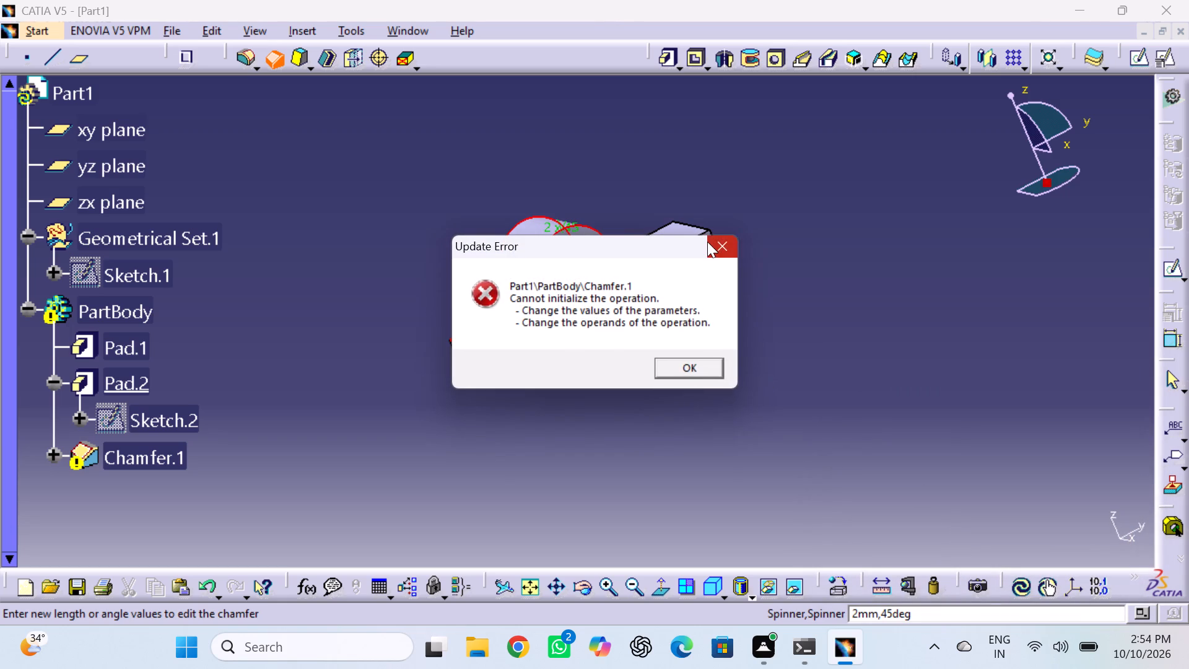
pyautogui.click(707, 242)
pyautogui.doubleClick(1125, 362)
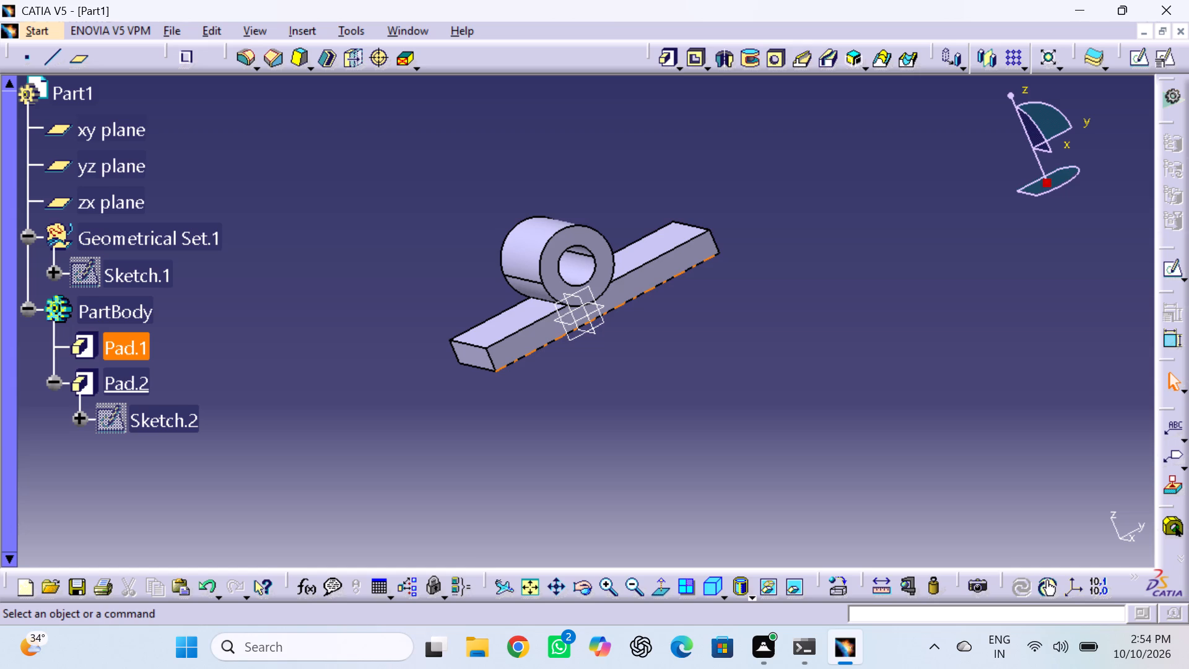
# Start a sketch on the tube's annular end face and draw a vertical axis line through the origin, spanning above and below the part.
pyautogui.click(606, 259)
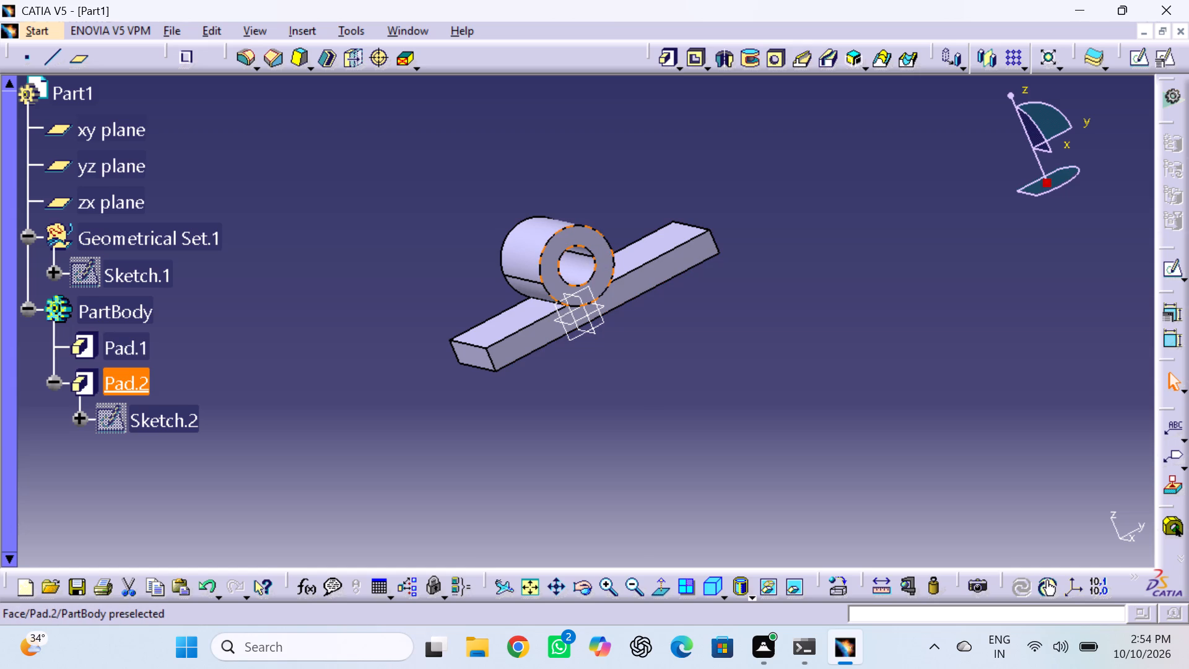
pyautogui.click(1141, 52)
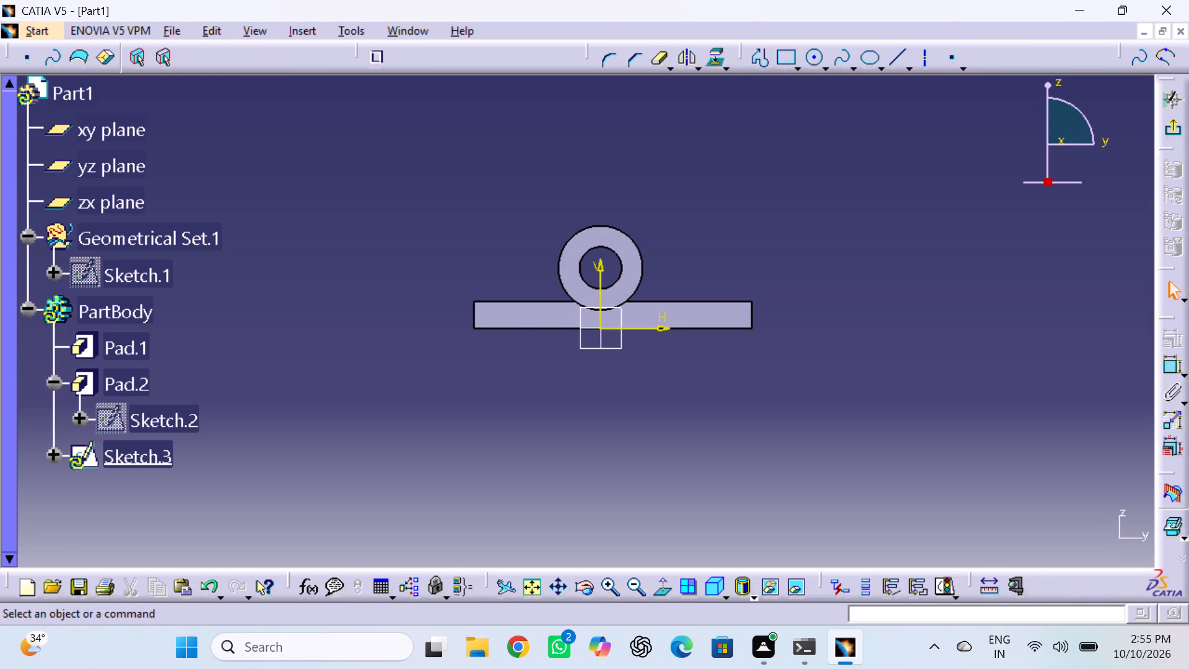
pyautogui.click(925, 68)
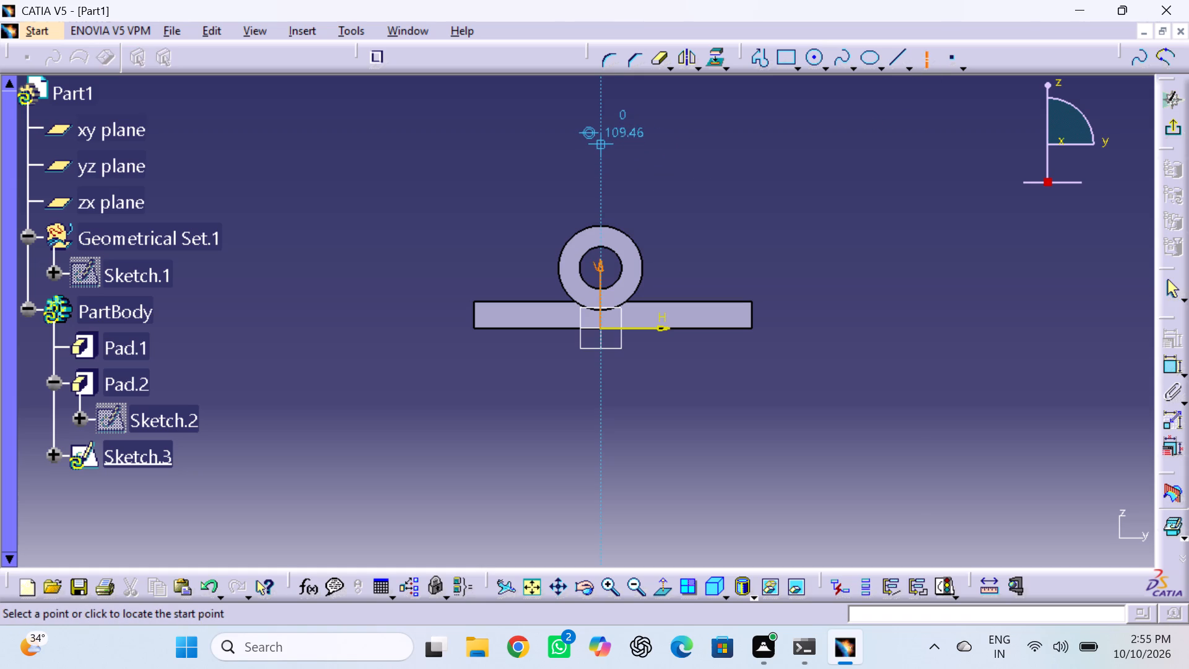
pyautogui.click(602, 111)
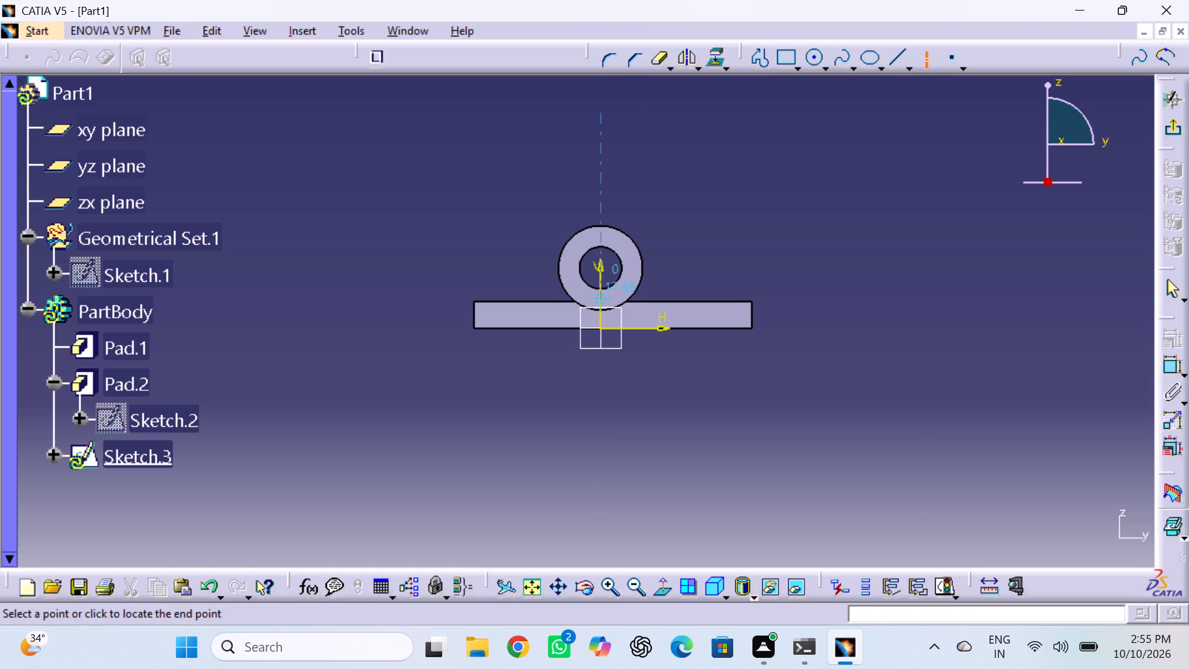
pyautogui.click(598, 510)
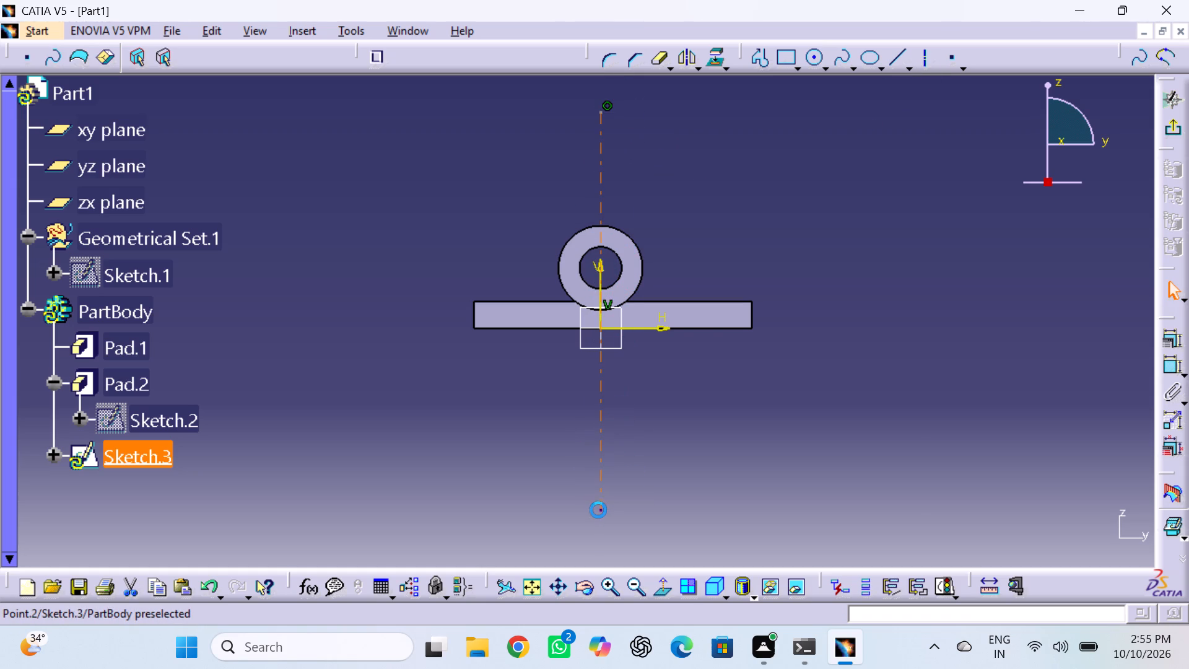
pyautogui.click(876, 248)
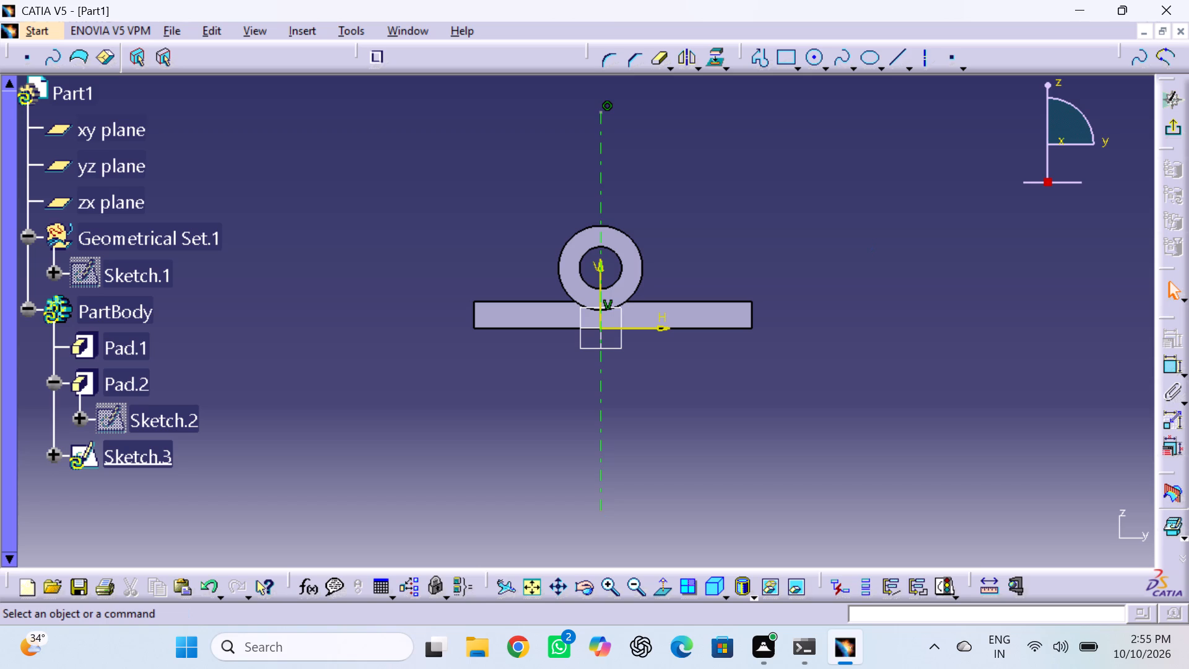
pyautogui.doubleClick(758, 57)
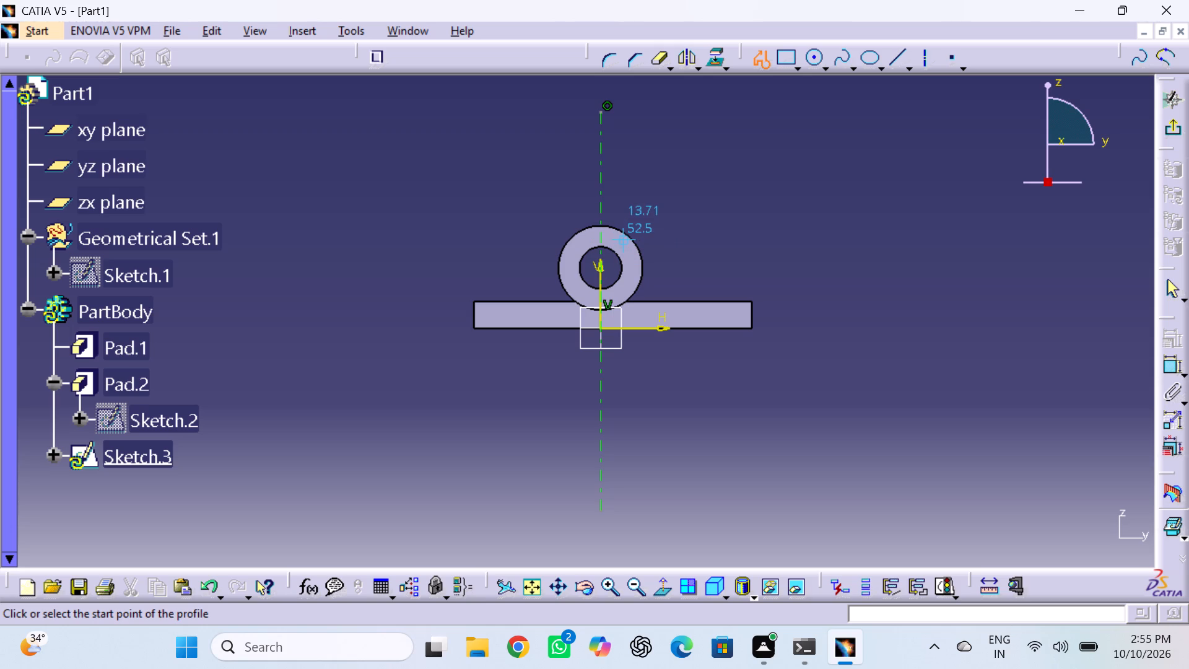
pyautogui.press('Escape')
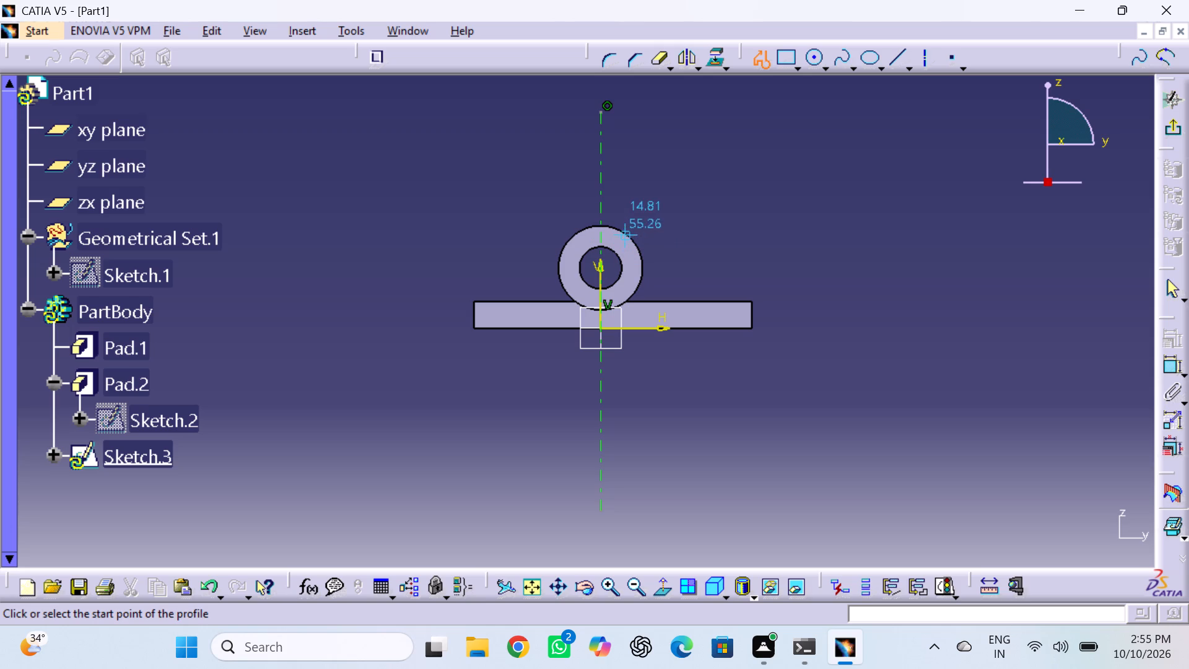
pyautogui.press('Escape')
# Project the tube's outer circular edge into the sketch.
pyautogui.click(628, 234)
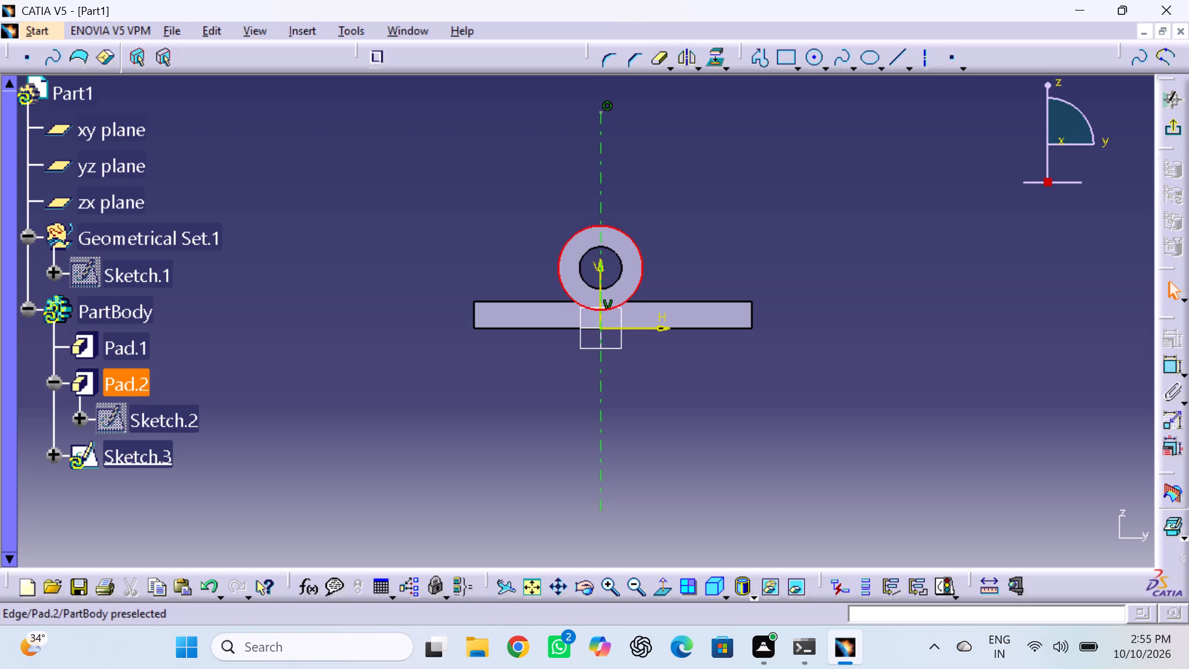
pyautogui.click(715, 52)
pyautogui.click(731, 159)
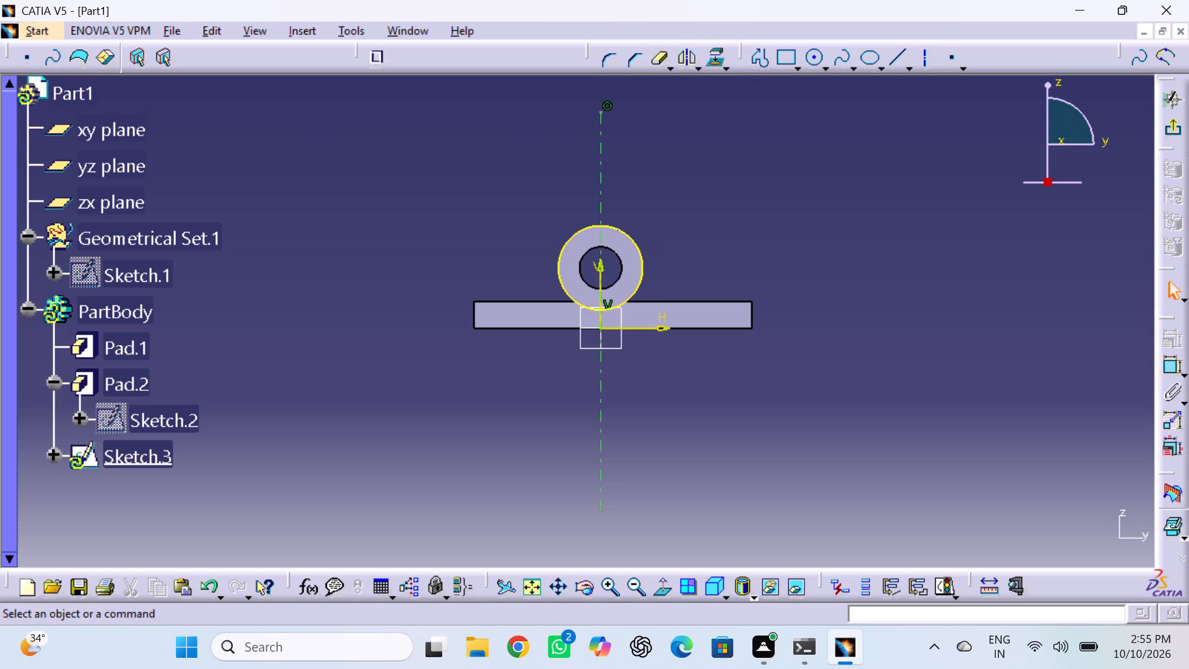
# Sketch two vertical lines upward from the projected circle, at about H 16 mm and H -12 mm, the second about 66 mm long.
pyautogui.doubleClick(762, 58)
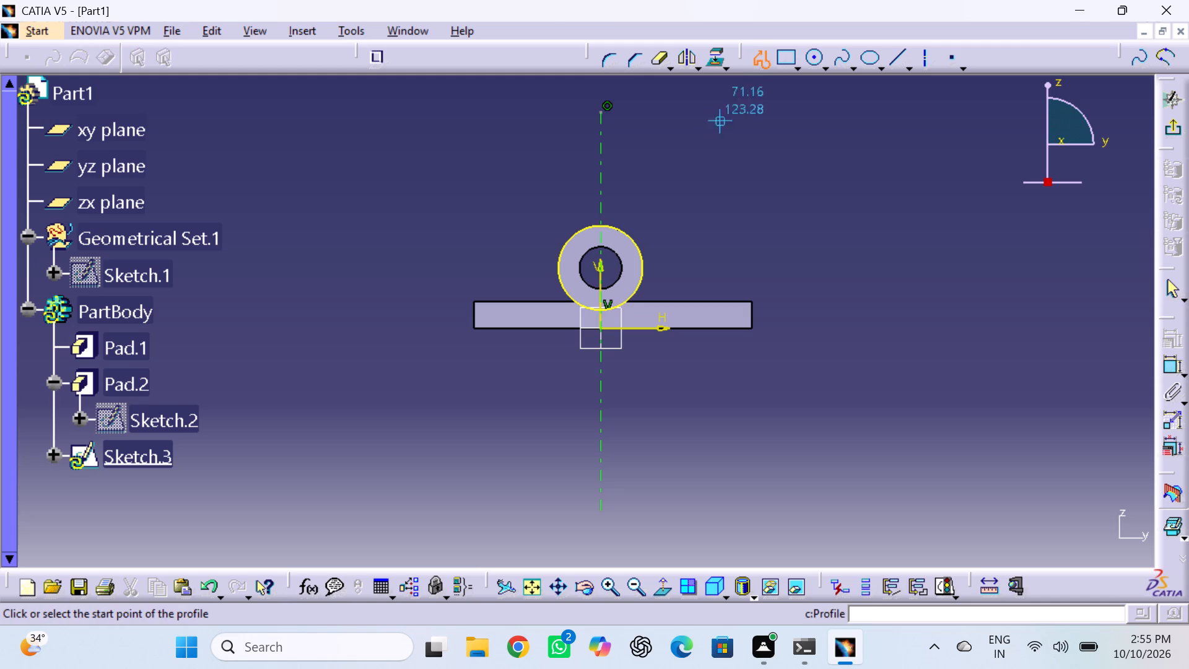
pyautogui.click(629, 234)
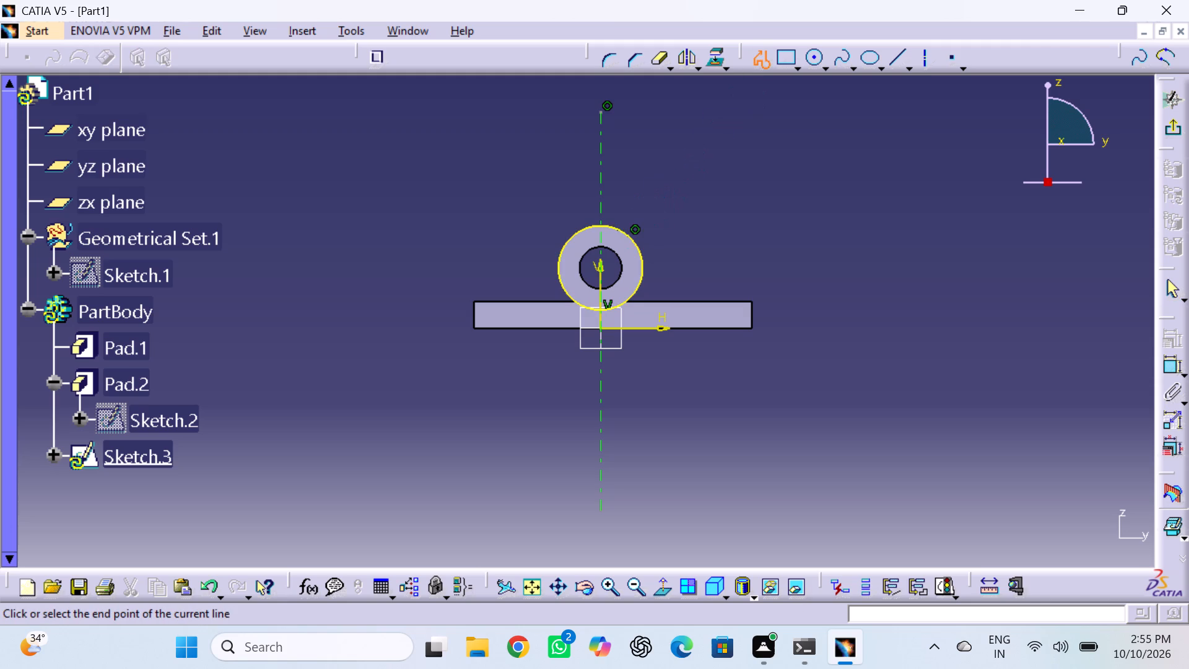
pyautogui.doubleClick(629, 120)
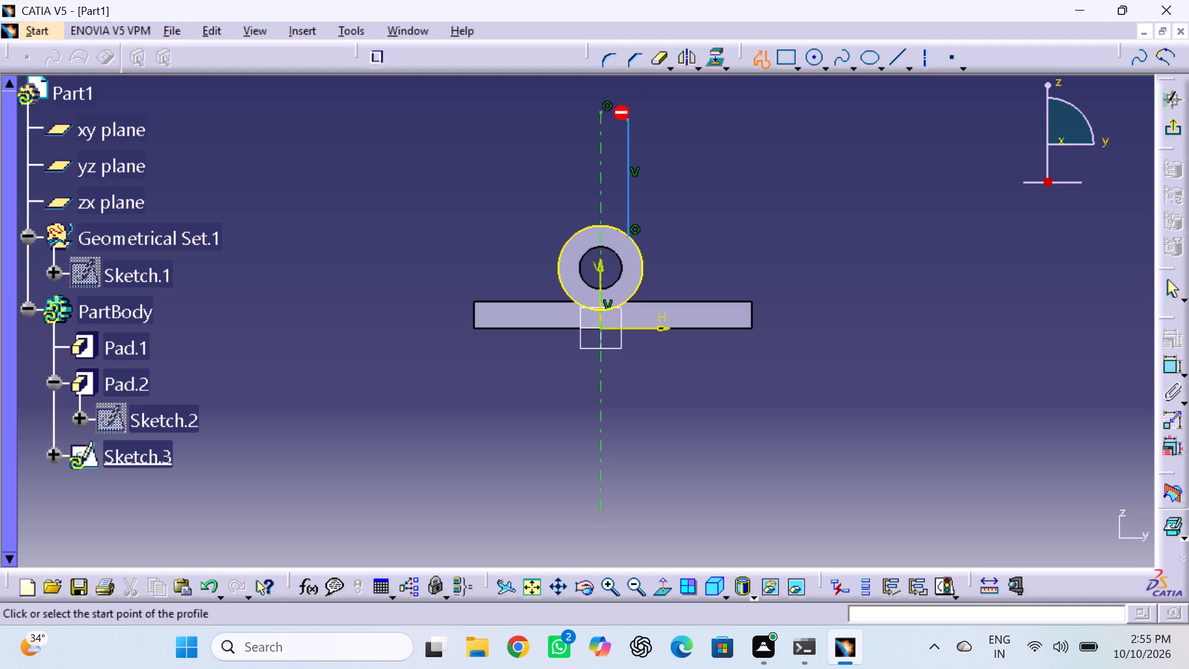
pyautogui.click(576, 229)
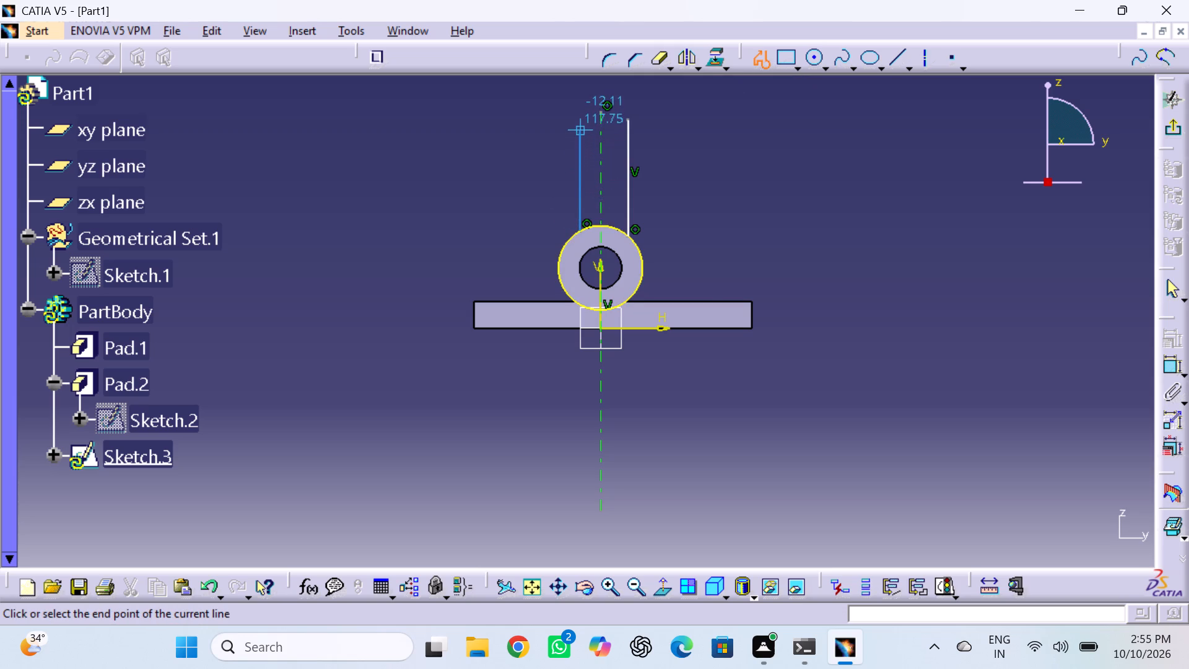
pyautogui.click(579, 119)
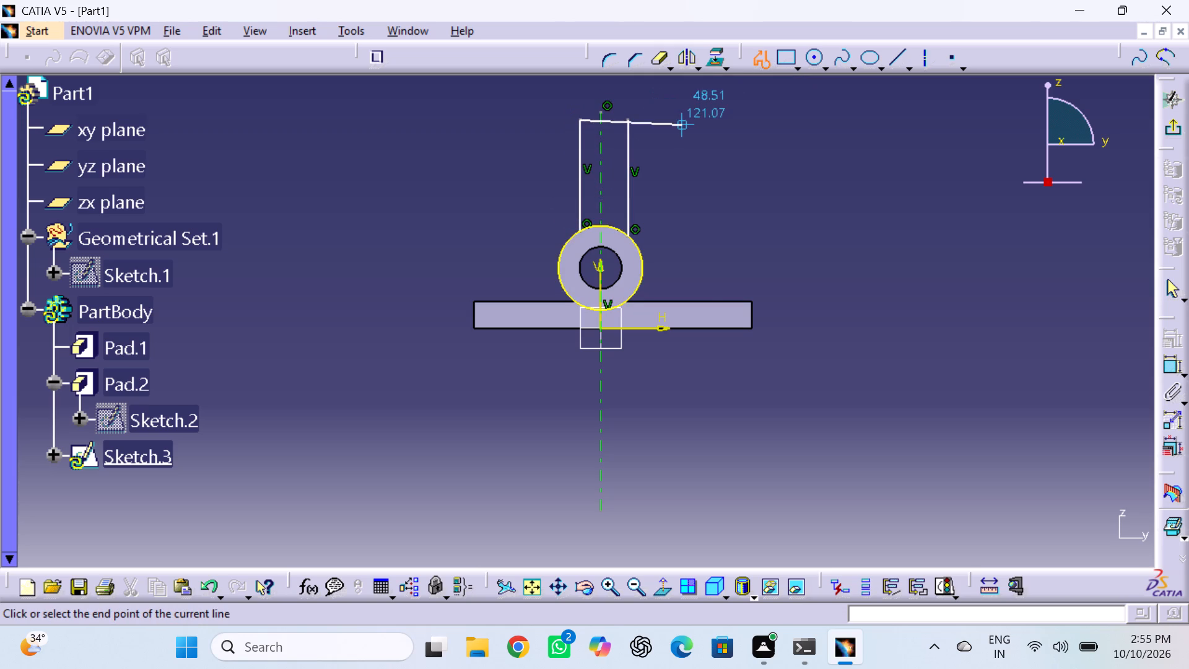
pyautogui.press('Escape')
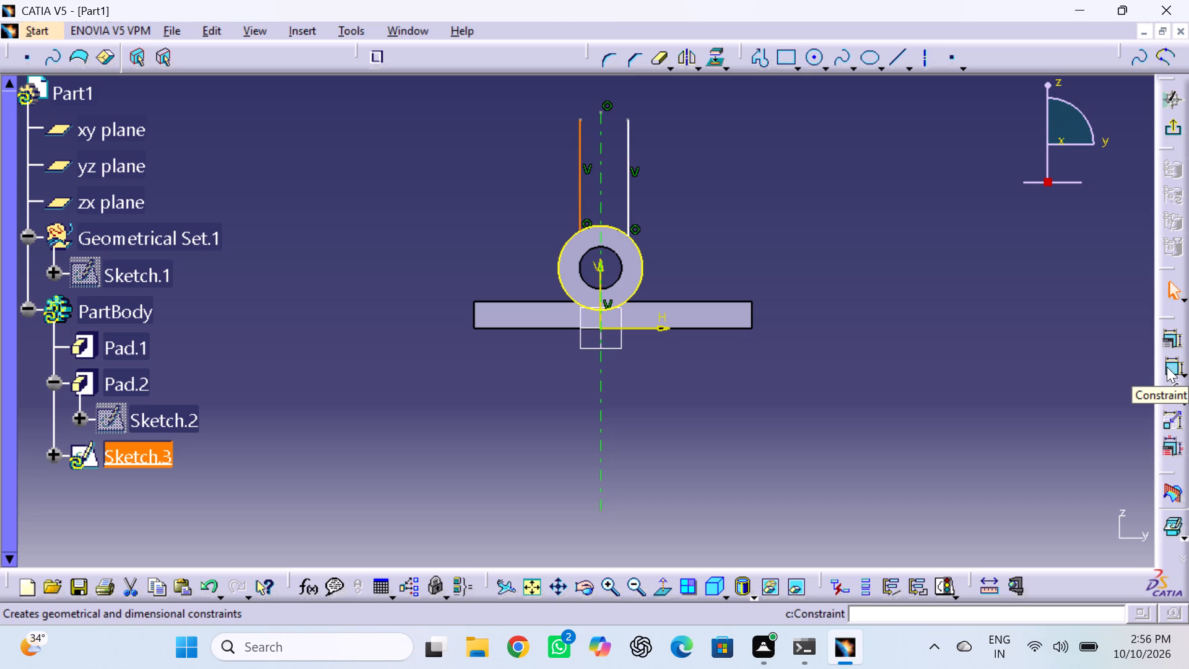
# Start dimensioning the vertical line on the negative-H side of the axis.
pyautogui.click(1167, 367)
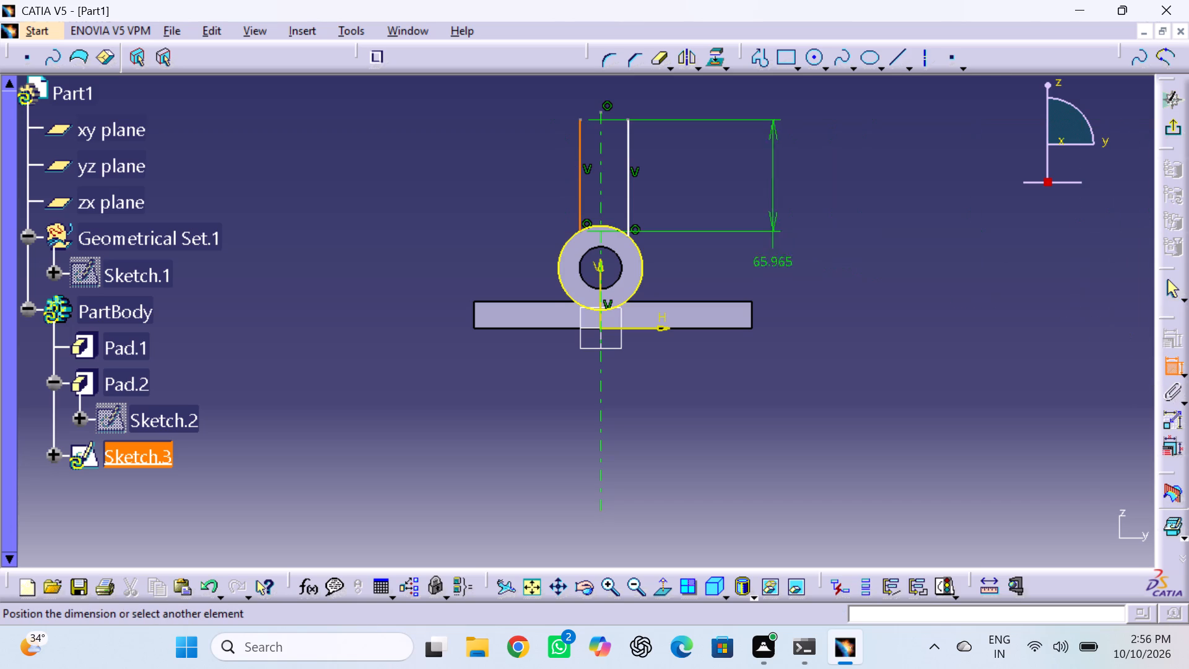
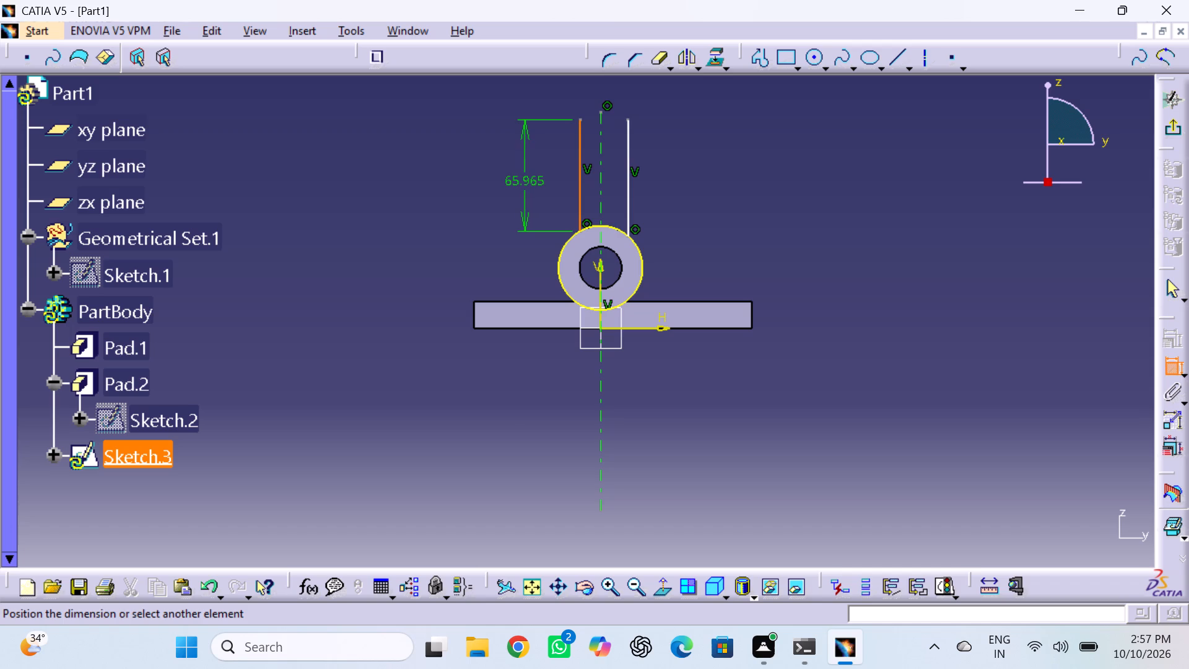
# Place the length dimension of the vertical line on the negative-H side and set it to 40 mm.
pyautogui.doubleClick(528, 181)
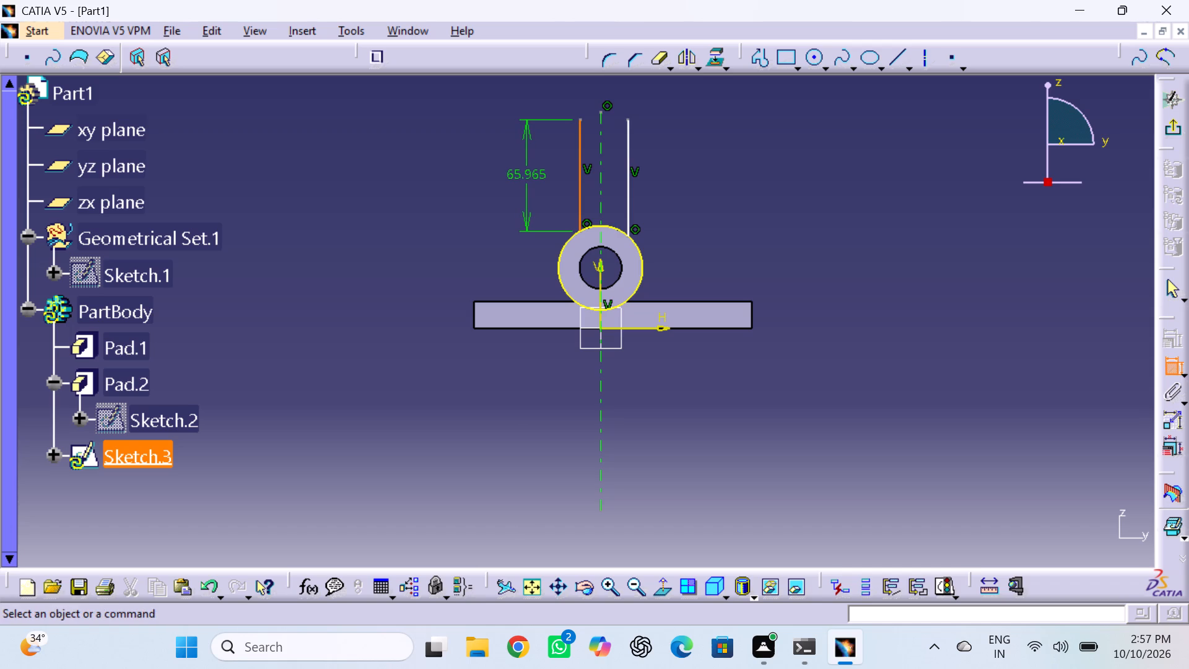
pyautogui.doubleClick(528, 175)
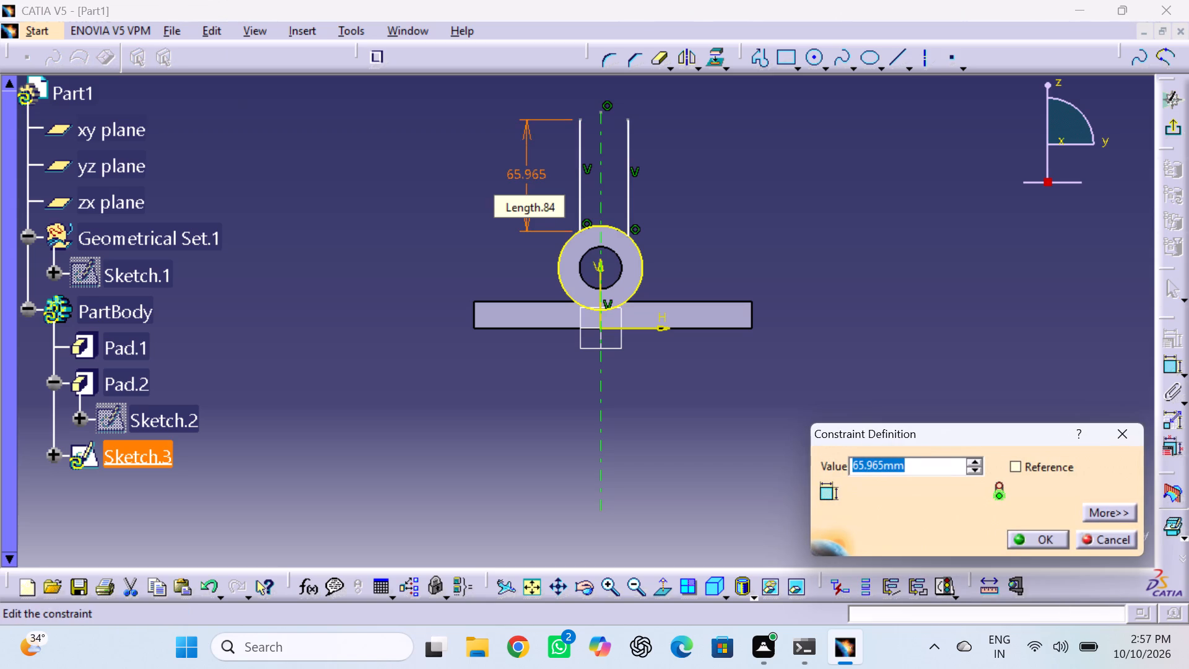
pyautogui.press('4')
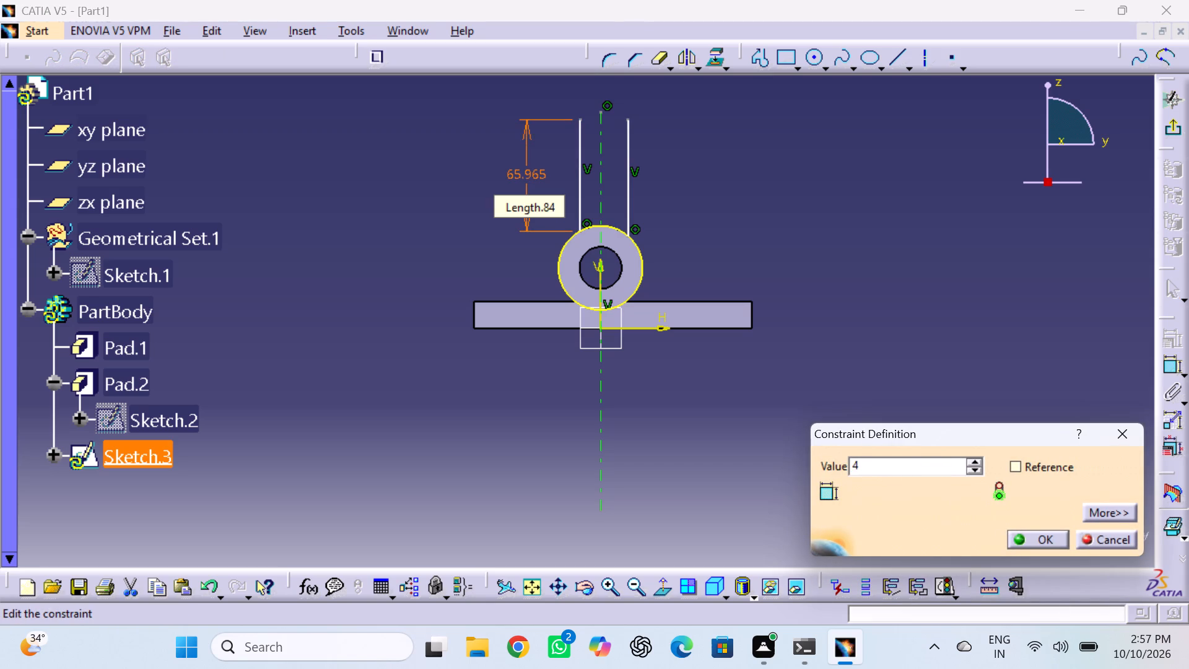
pyautogui.press('0')
pyautogui.press('Return')
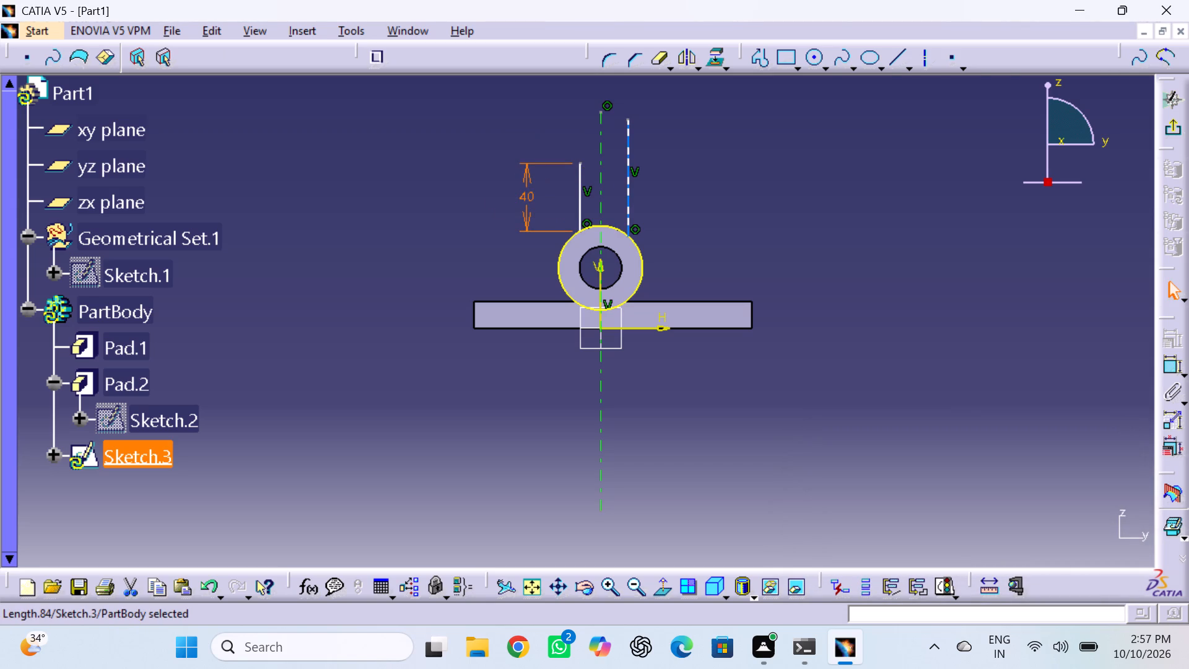
# Dimension the length of the vertical line on the positive-H side and set it to 40 mm.
pyautogui.click(626, 190)
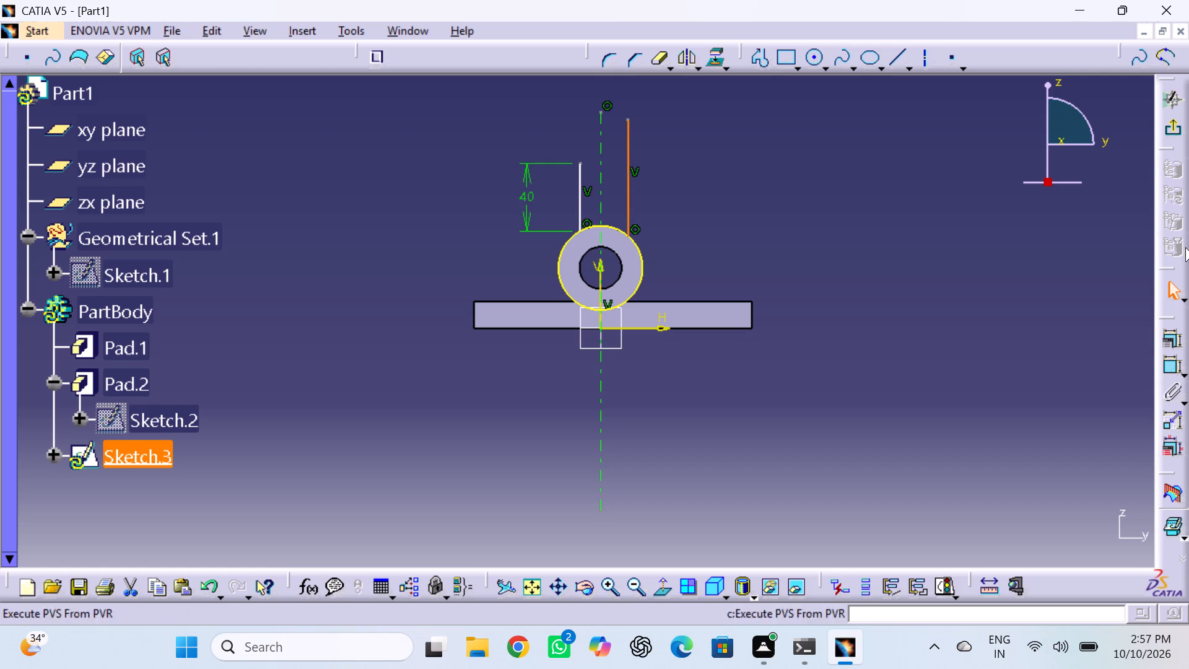
pyautogui.click(1171, 368)
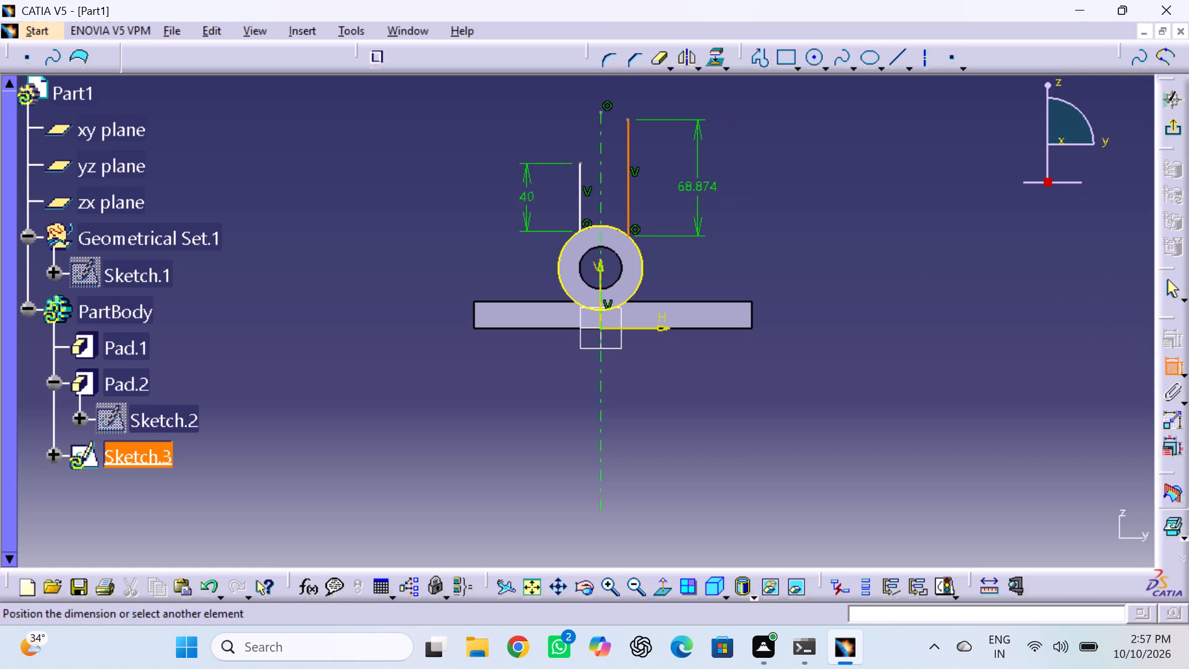
pyautogui.click(684, 188)
pyautogui.doubleClick(686, 185)
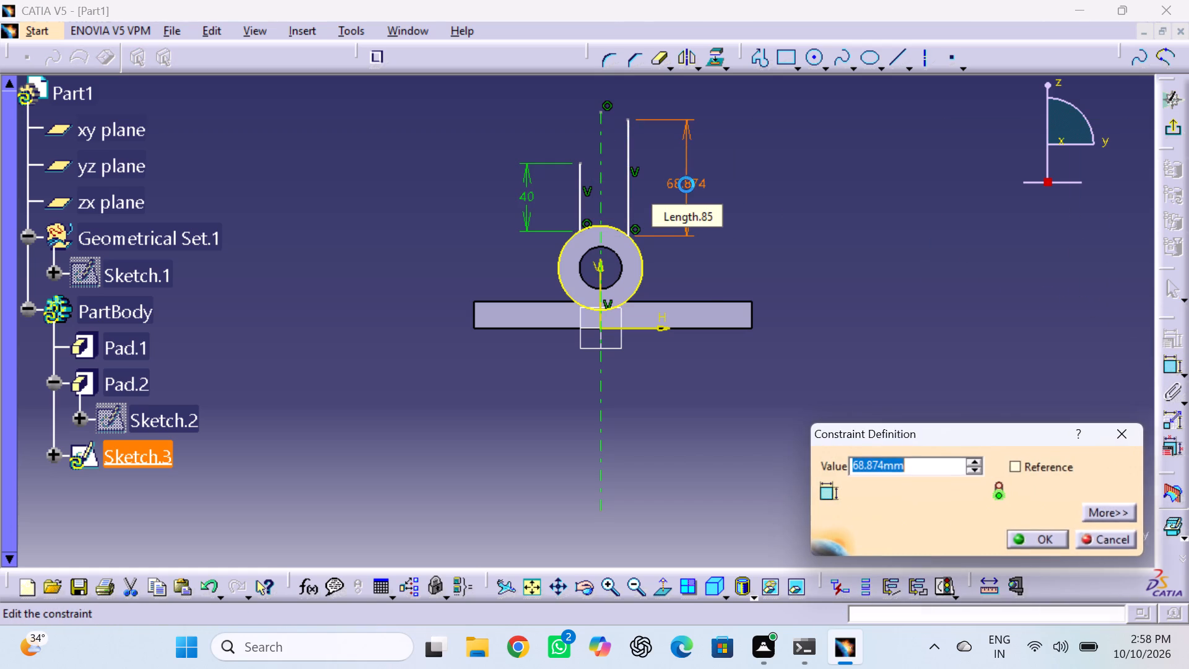
pyautogui.press('4')
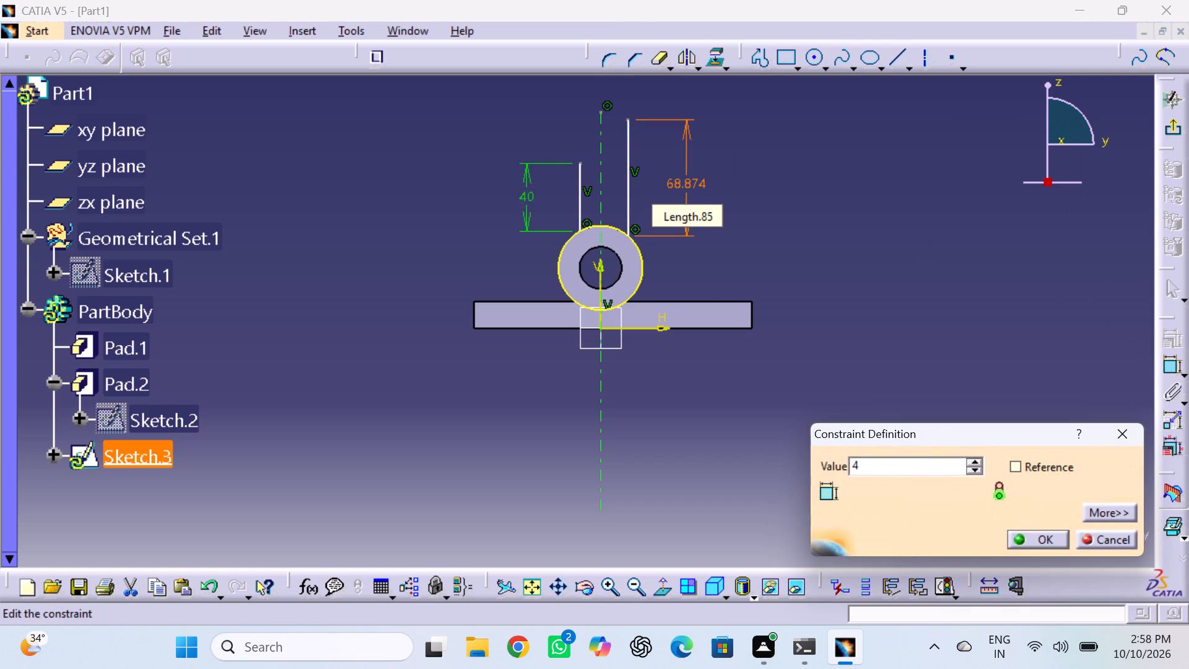
pyautogui.press('0')
pyautogui.press('Return')
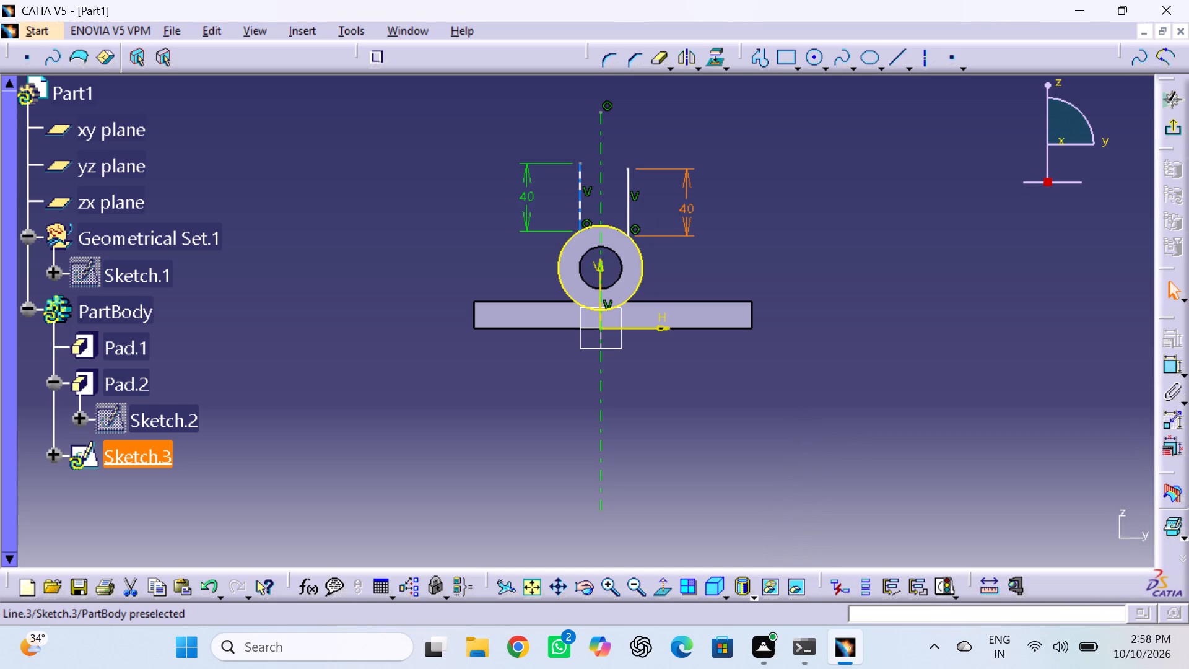
# Dimension the offset between the negative-H vertical line and the vertical axis and set it to 15 mm.
pyautogui.click(1178, 358)
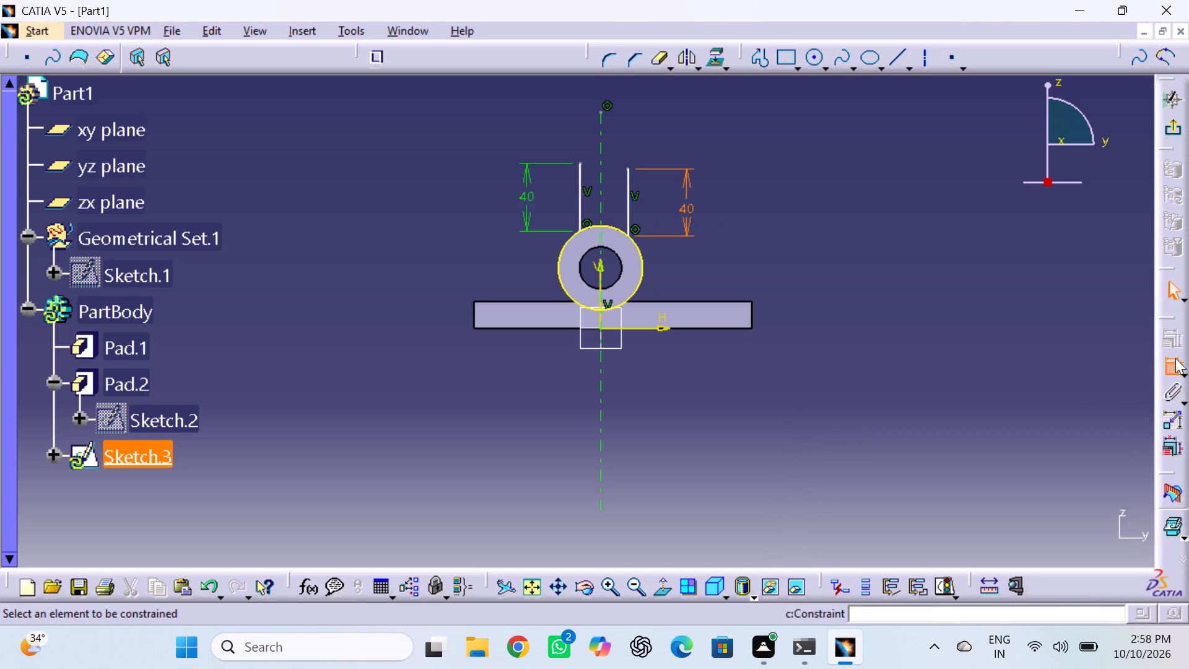
pyautogui.click(580, 201)
pyautogui.tripleClick(600, 210)
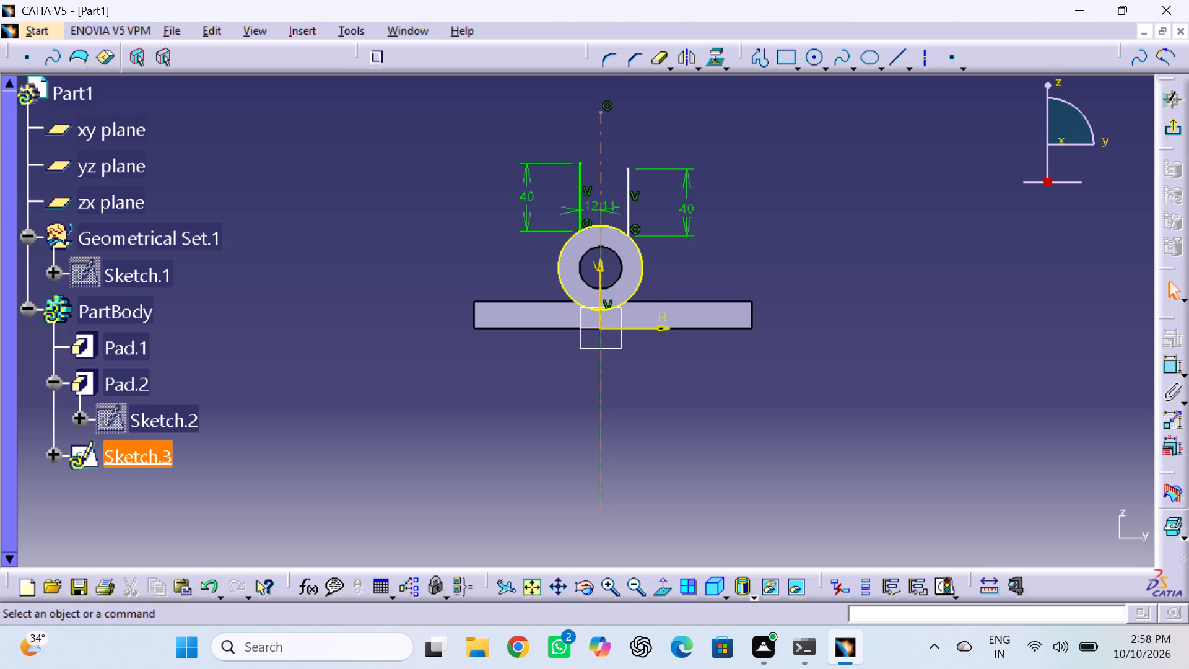
pyautogui.doubleClick(591, 207)
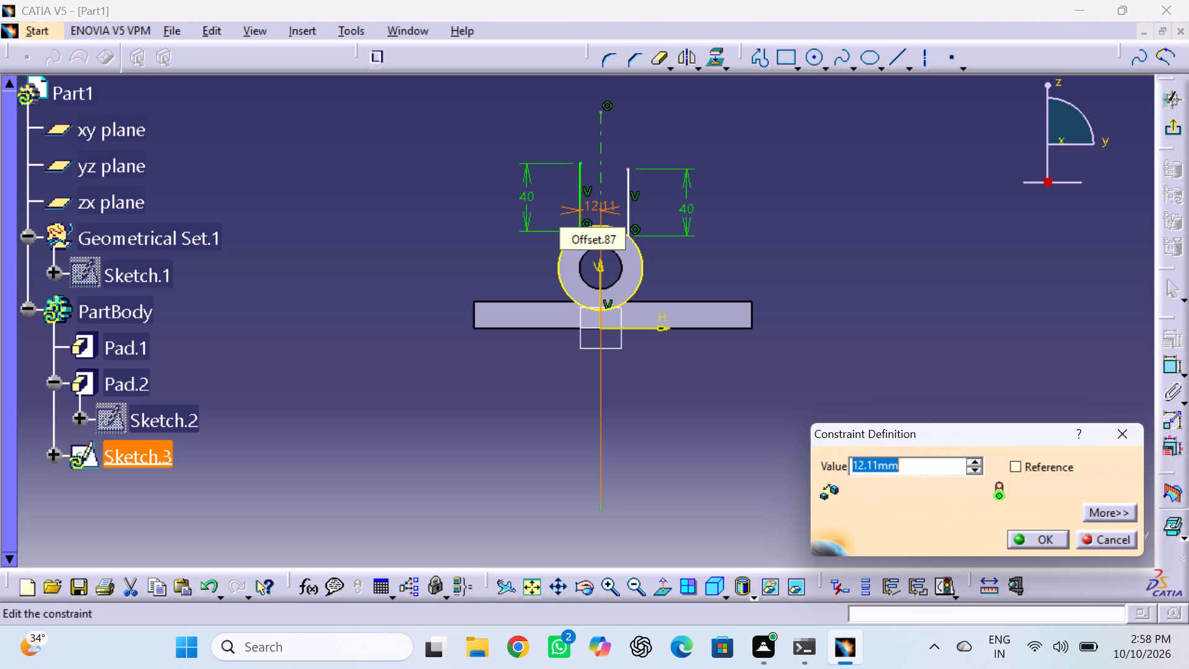
pyautogui.press('1')
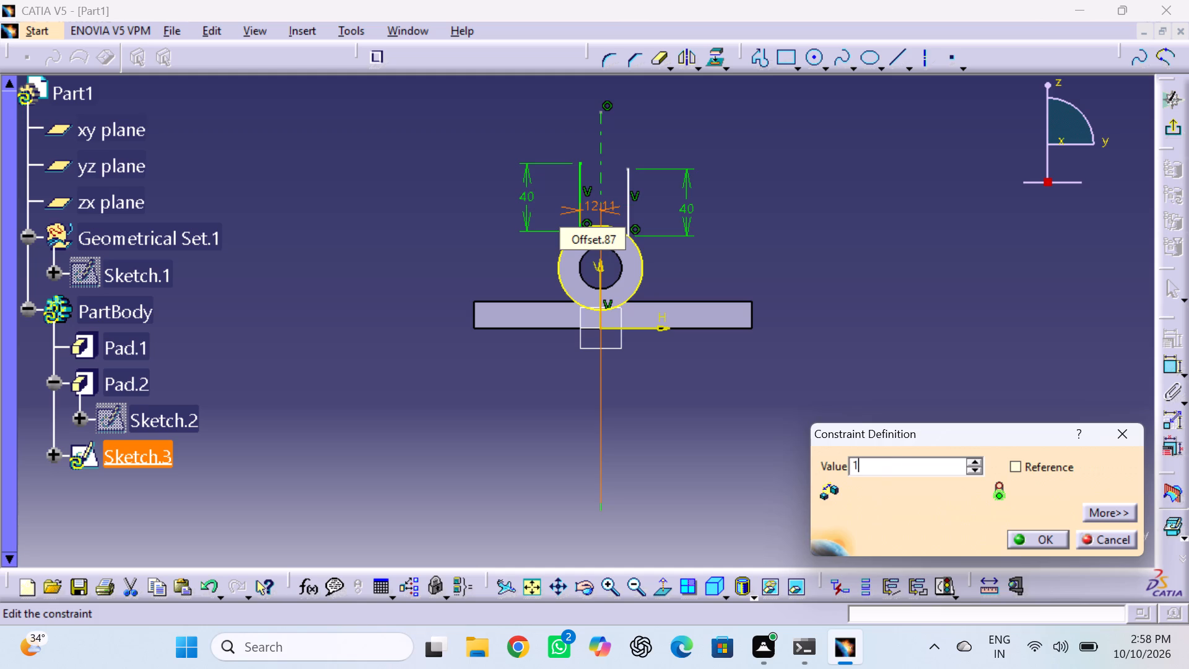
pyautogui.press('5')
pyautogui.press('Return')
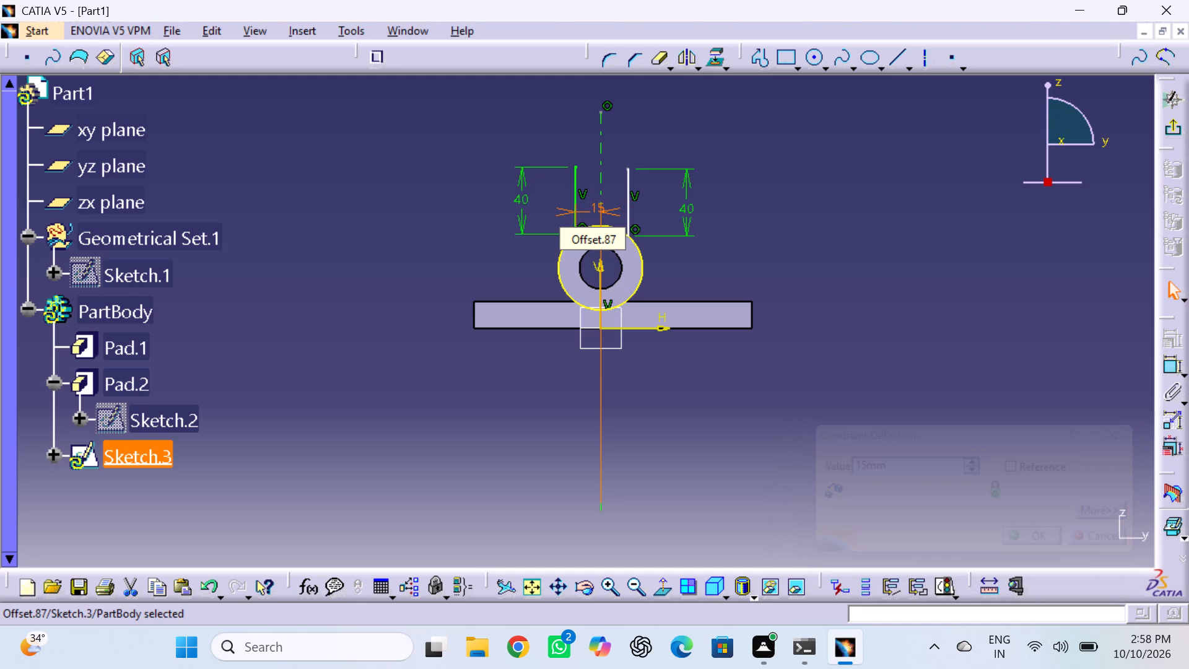
# Dimension the distance between the two vertical lines above the tube and set it to 30 mm.
pyautogui.doubleClick(1174, 365)
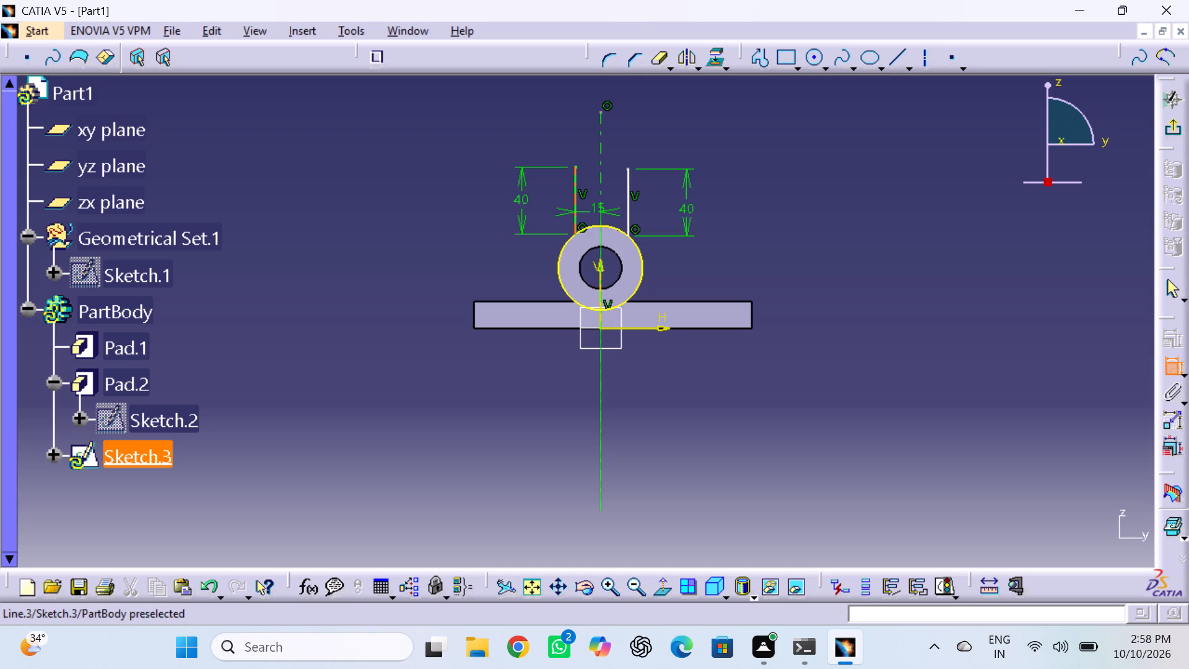
pyautogui.click(576, 192)
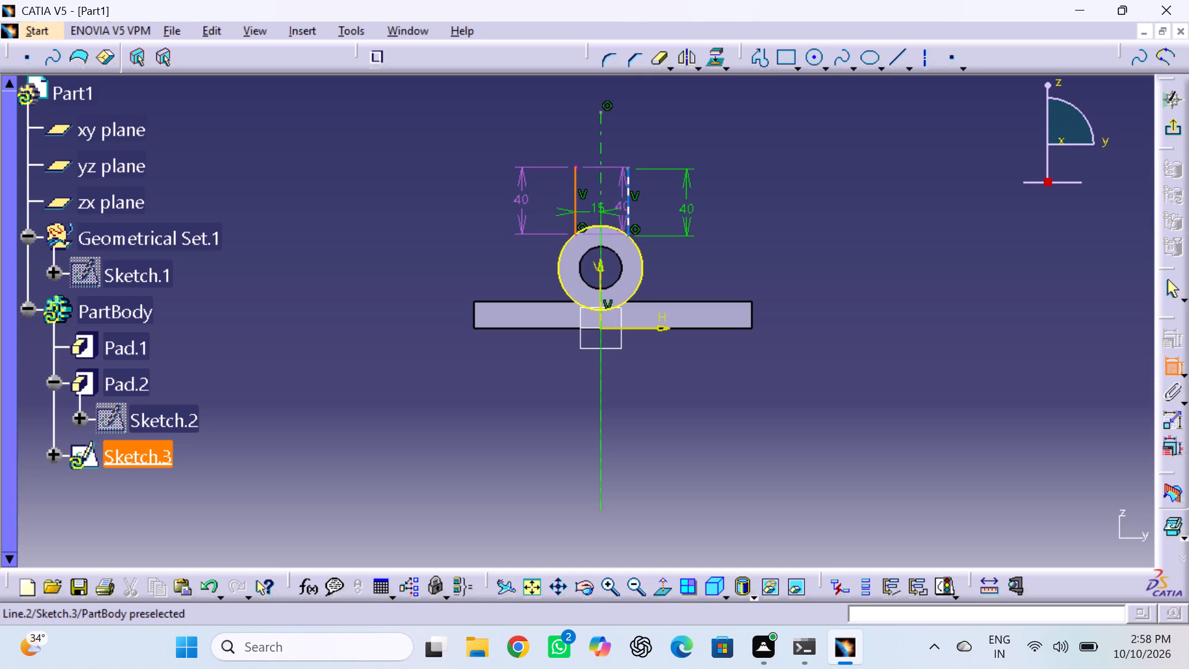
pyautogui.click(629, 206)
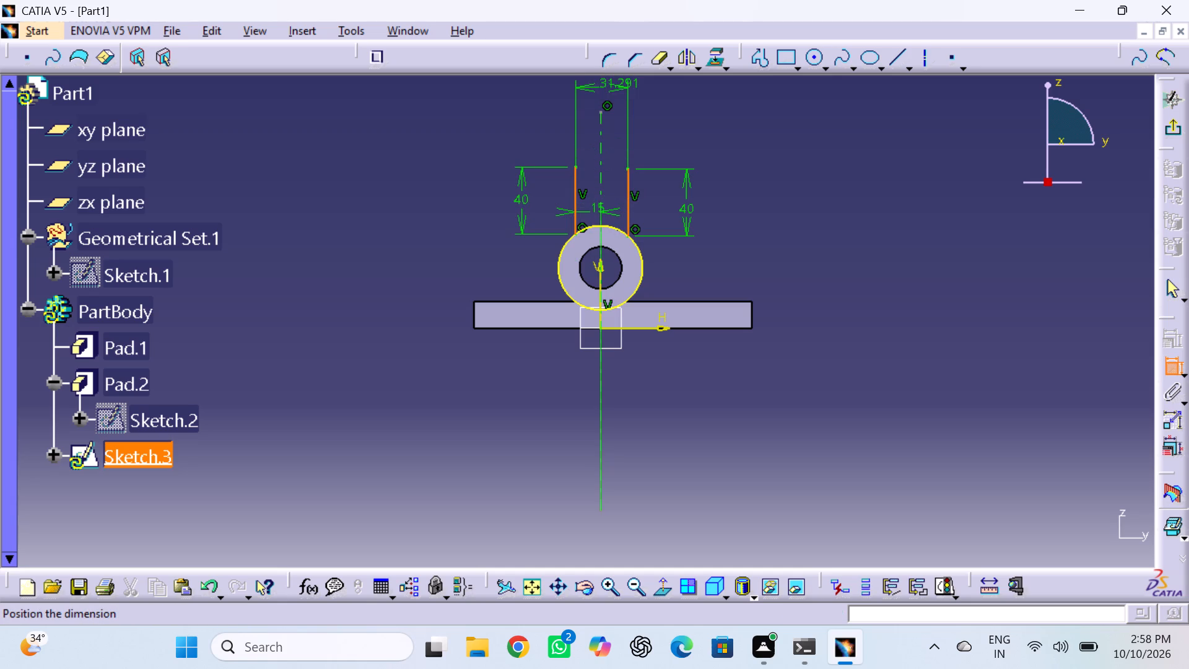
pyautogui.click(617, 92)
pyautogui.doubleClick(616, 86)
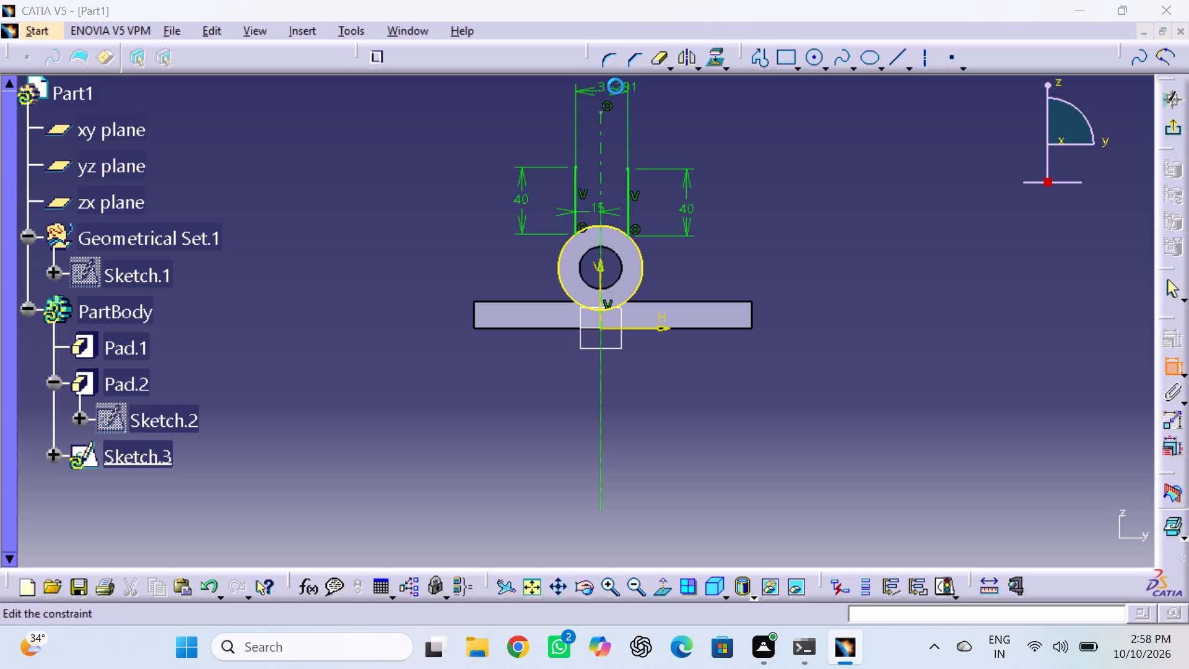
pyautogui.press('3')
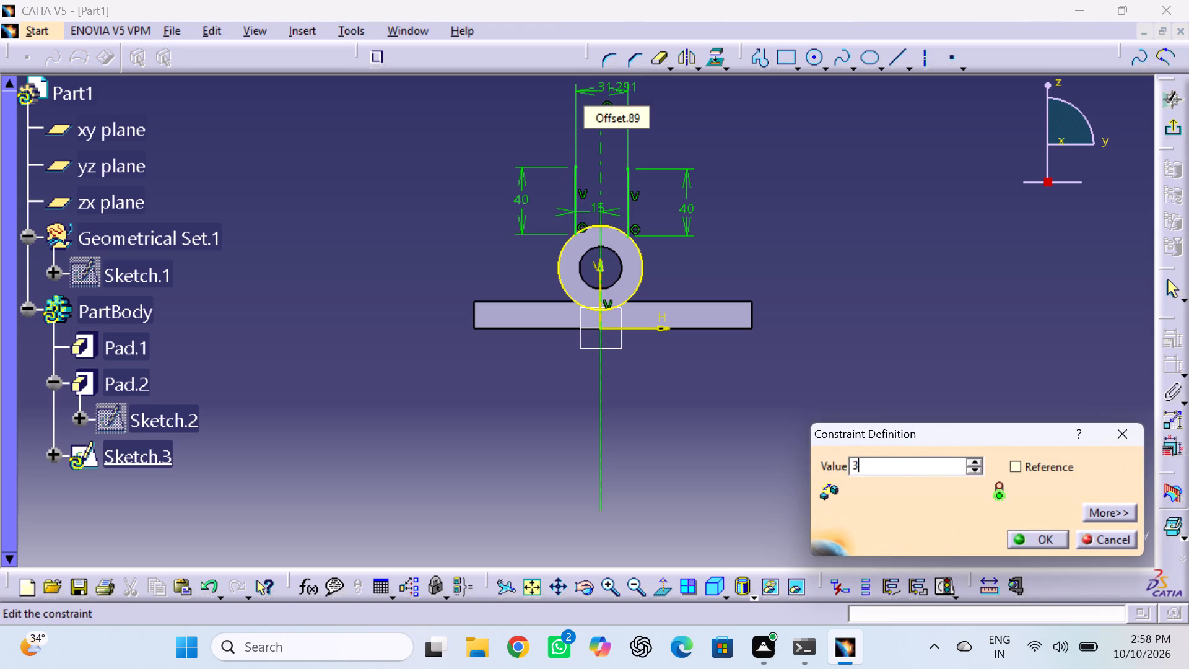
pyautogui.press('0')
pyautogui.press('Return')
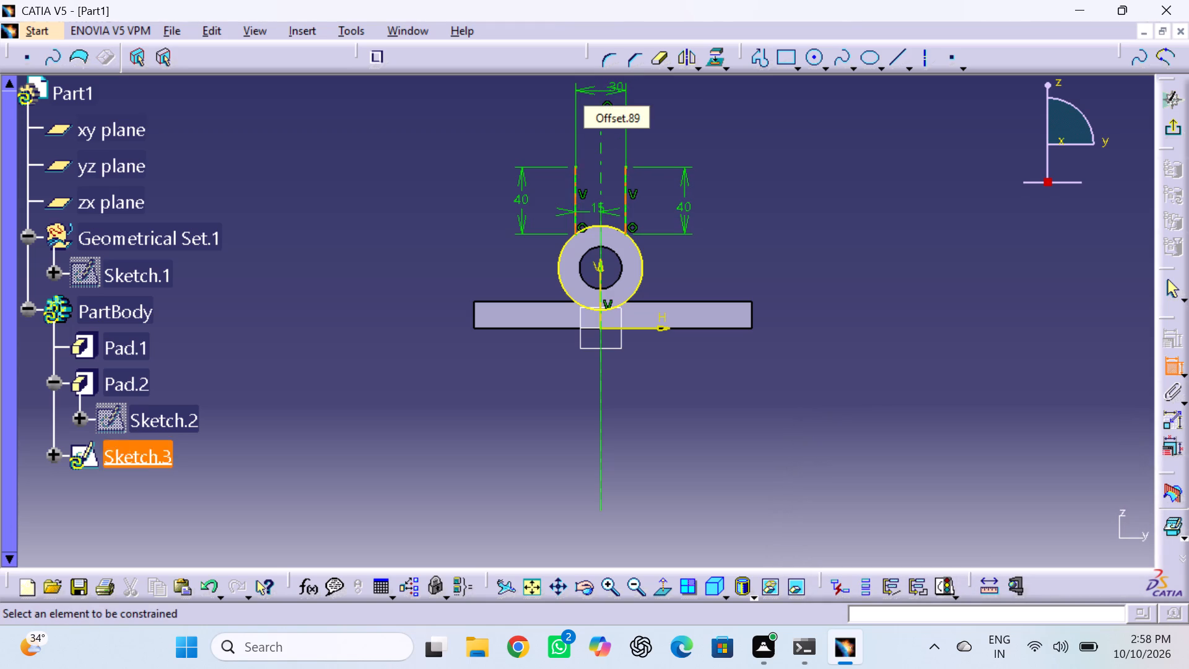
pyautogui.click(665, 139)
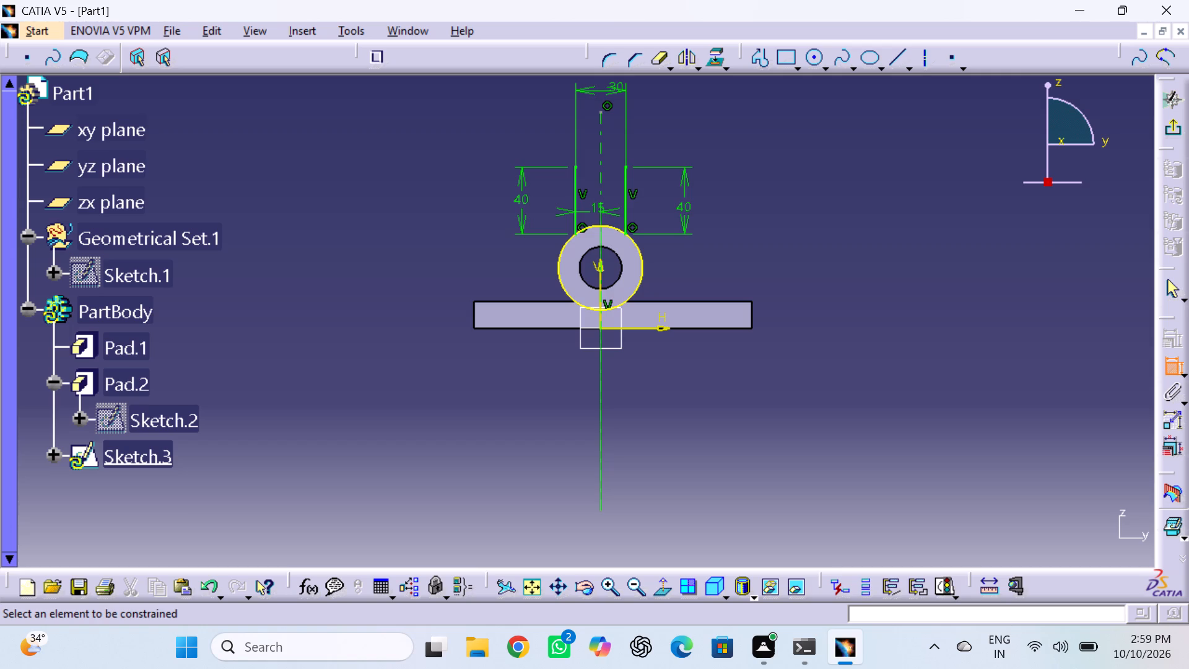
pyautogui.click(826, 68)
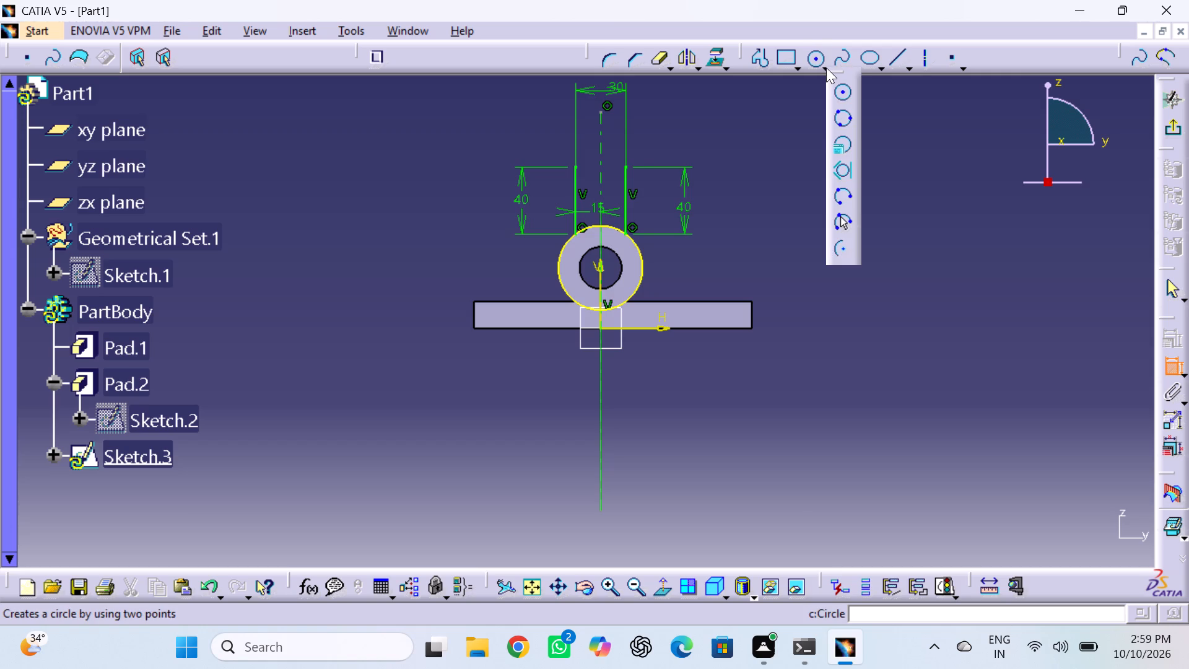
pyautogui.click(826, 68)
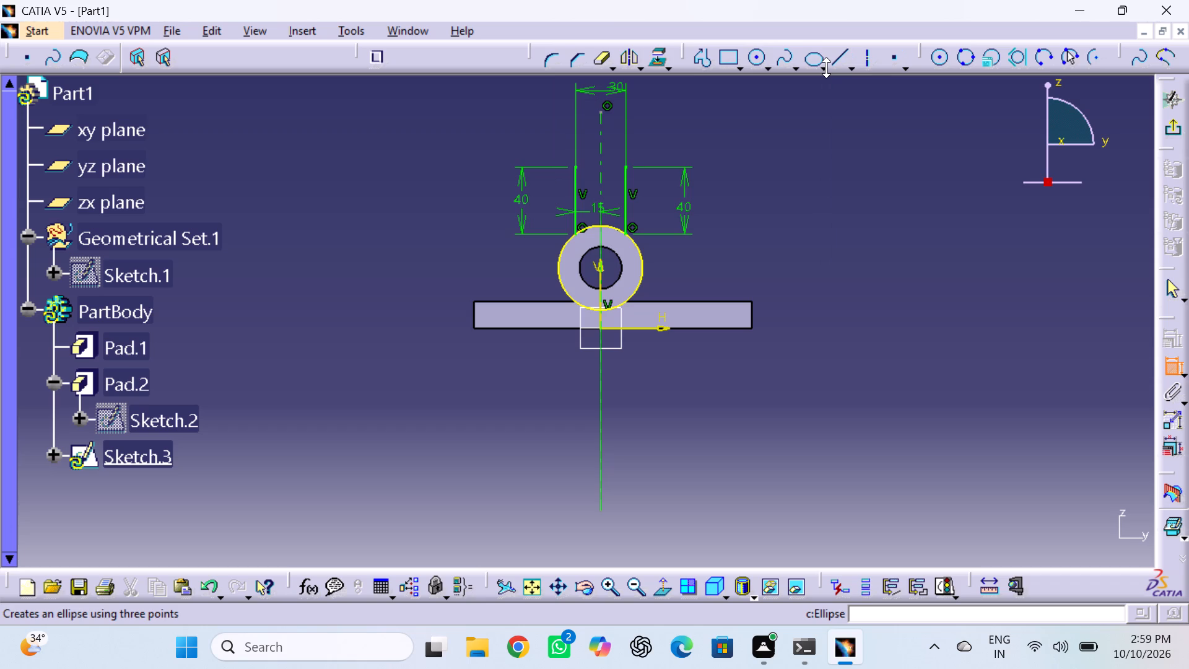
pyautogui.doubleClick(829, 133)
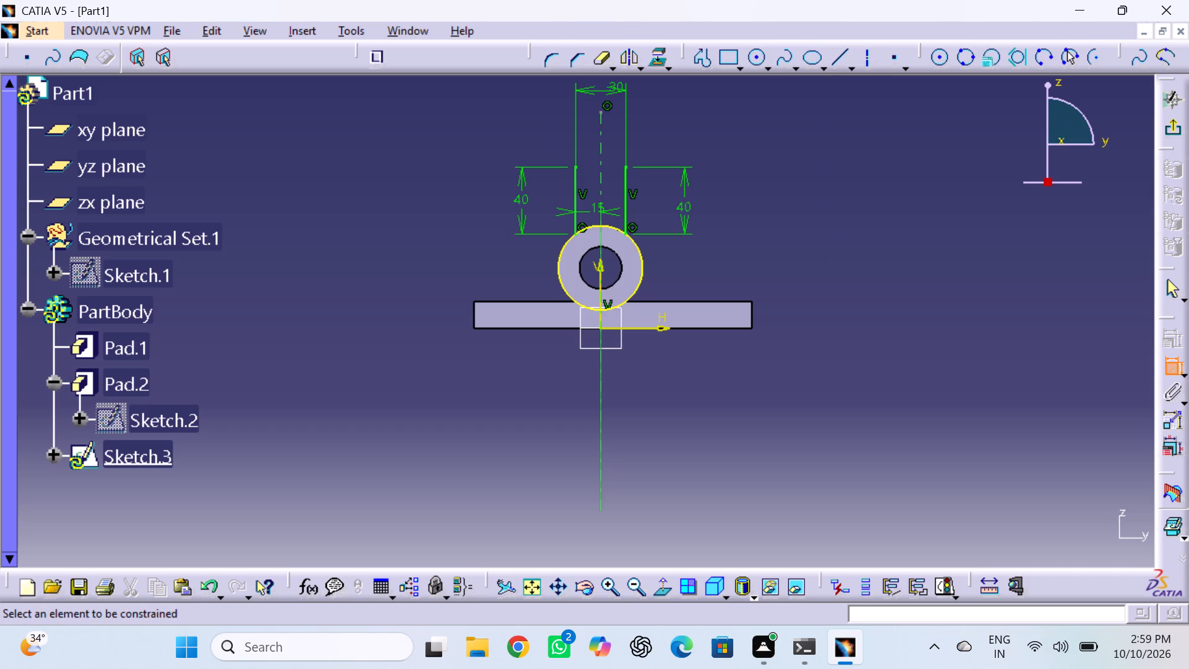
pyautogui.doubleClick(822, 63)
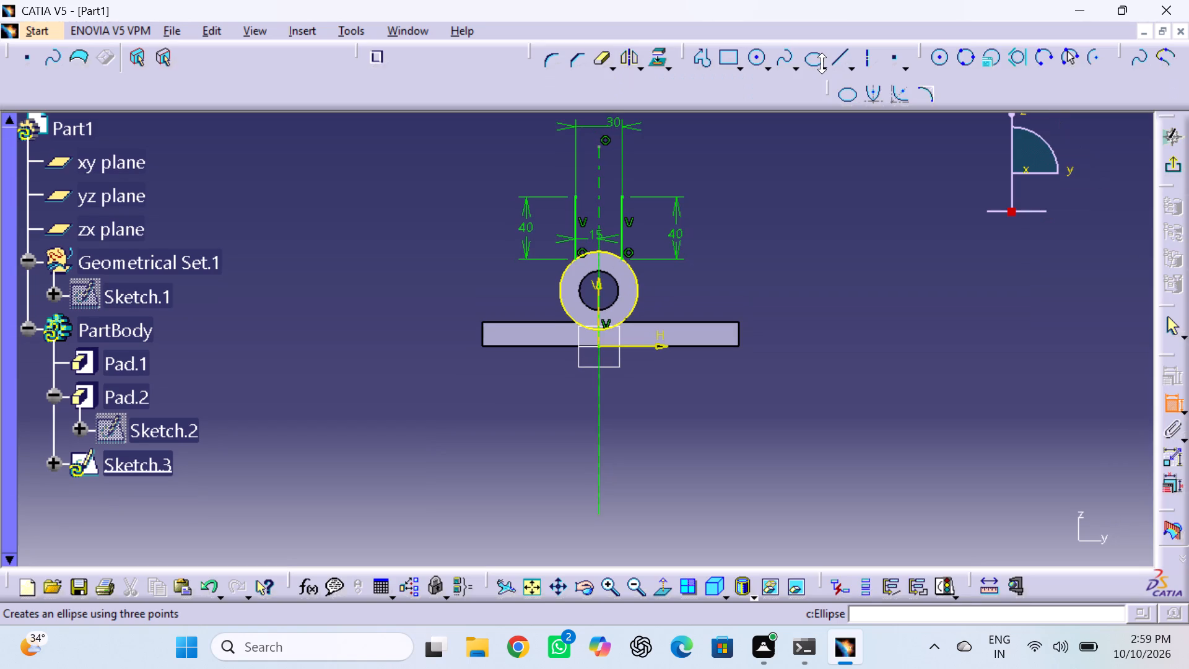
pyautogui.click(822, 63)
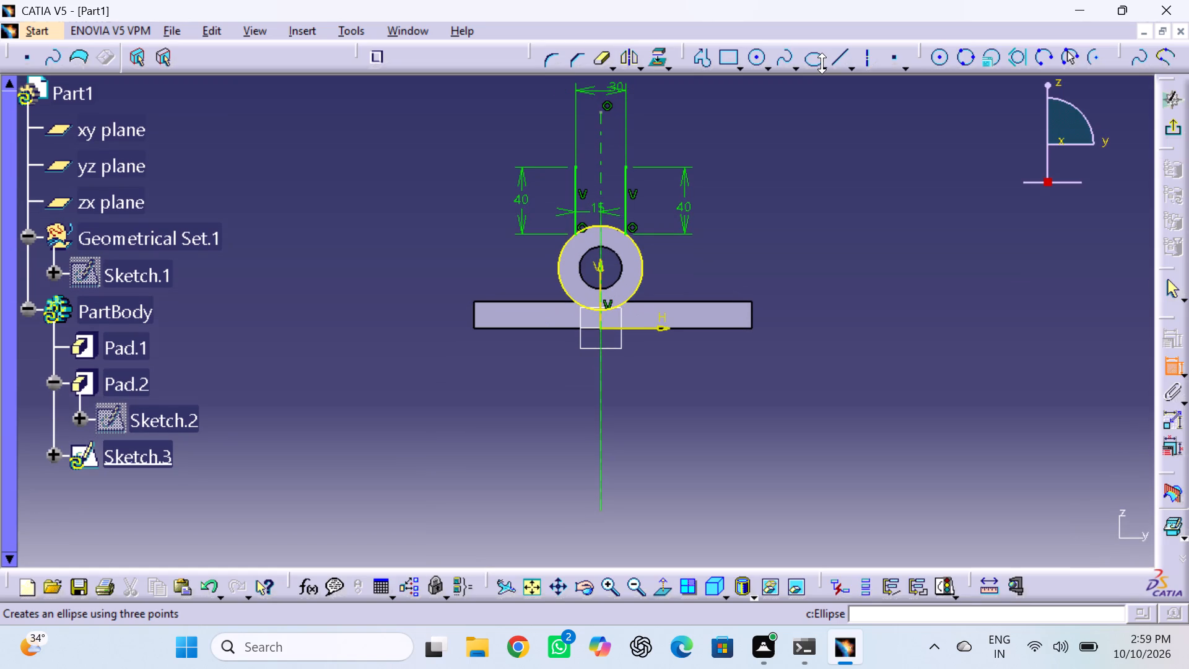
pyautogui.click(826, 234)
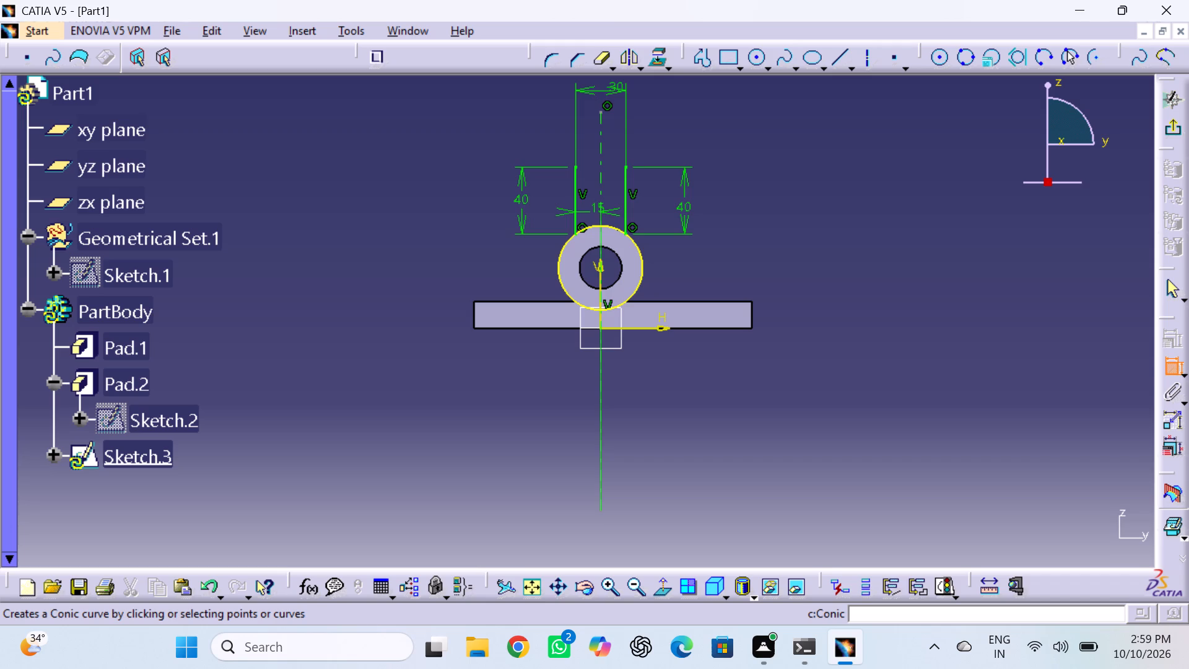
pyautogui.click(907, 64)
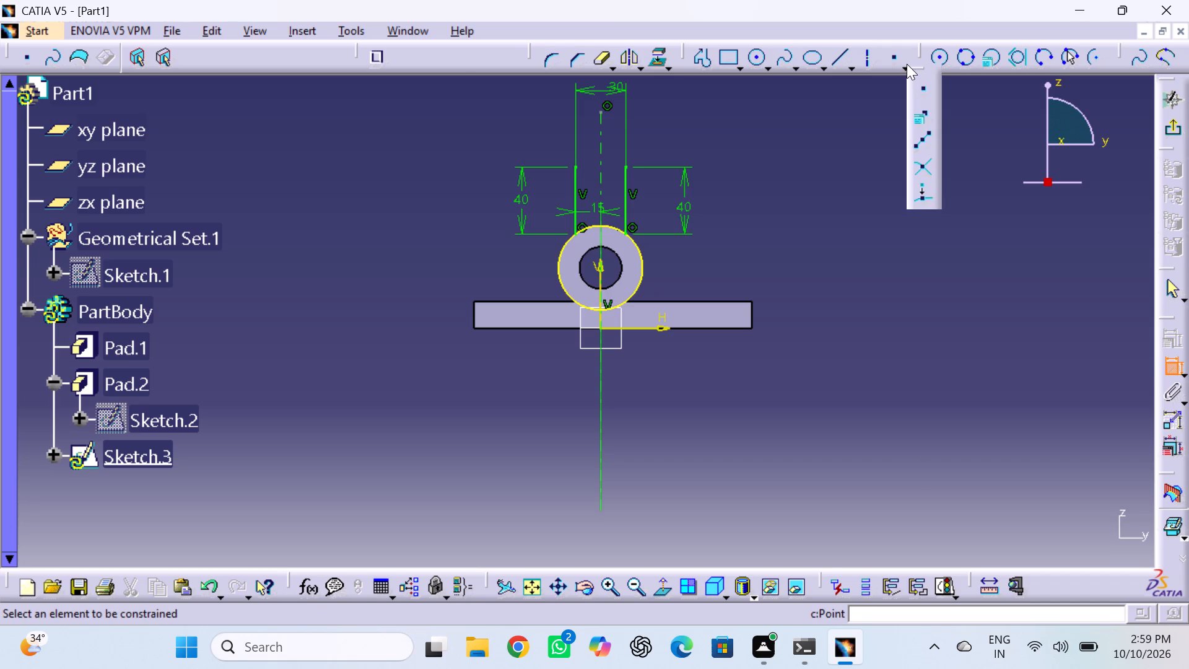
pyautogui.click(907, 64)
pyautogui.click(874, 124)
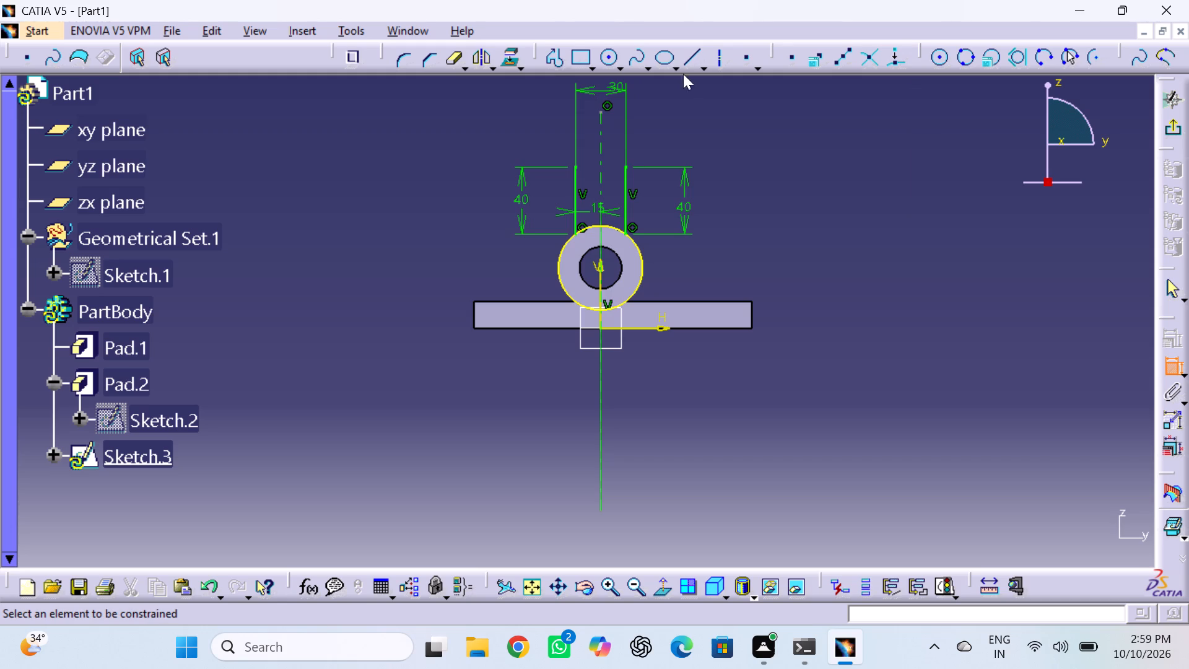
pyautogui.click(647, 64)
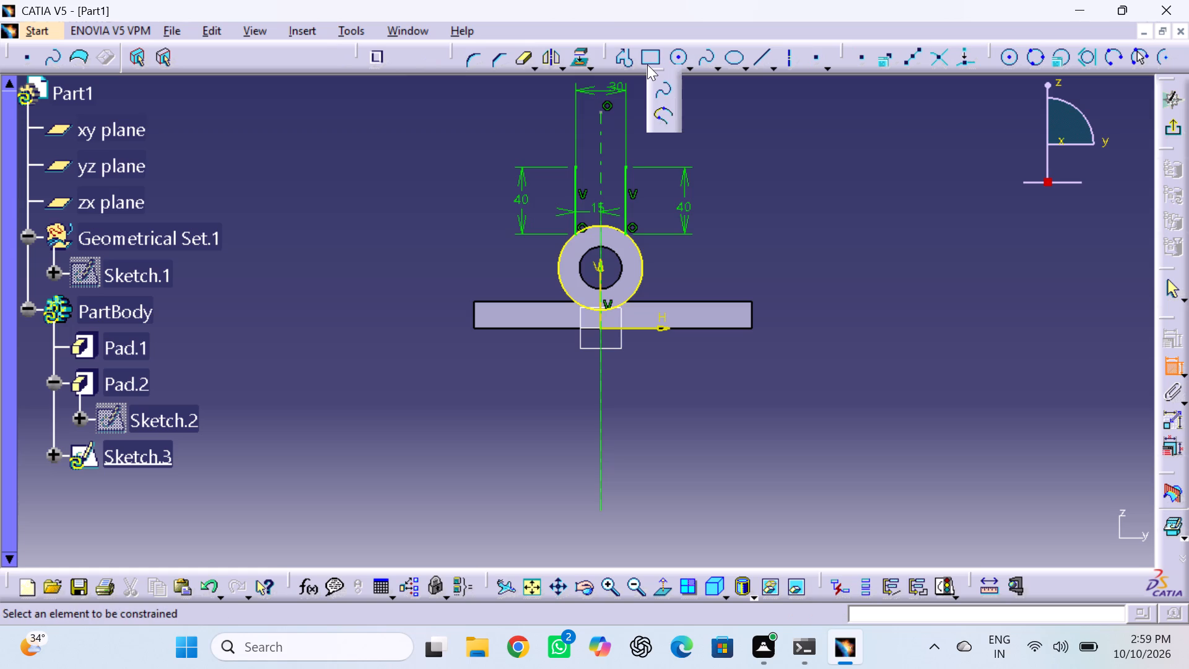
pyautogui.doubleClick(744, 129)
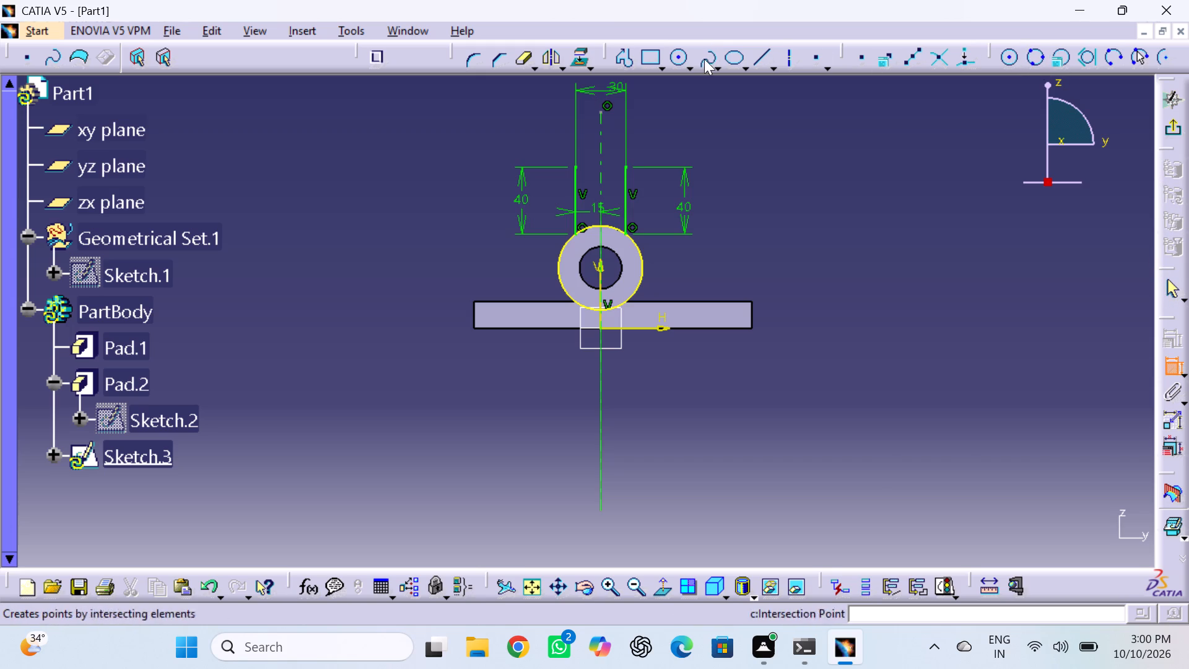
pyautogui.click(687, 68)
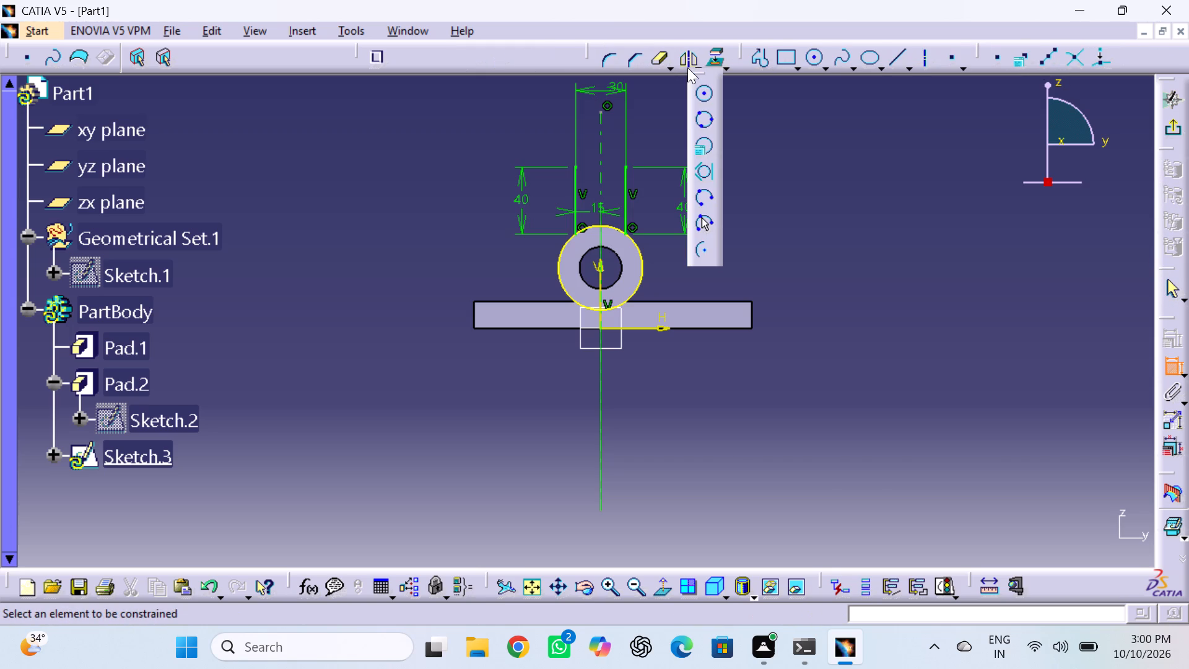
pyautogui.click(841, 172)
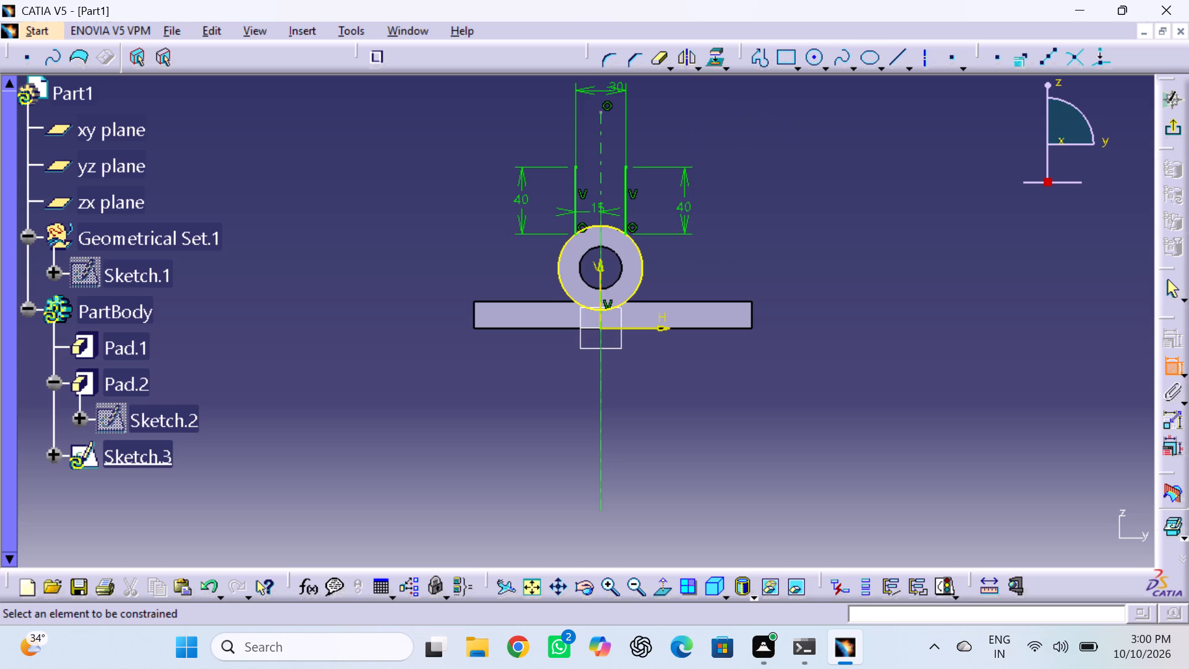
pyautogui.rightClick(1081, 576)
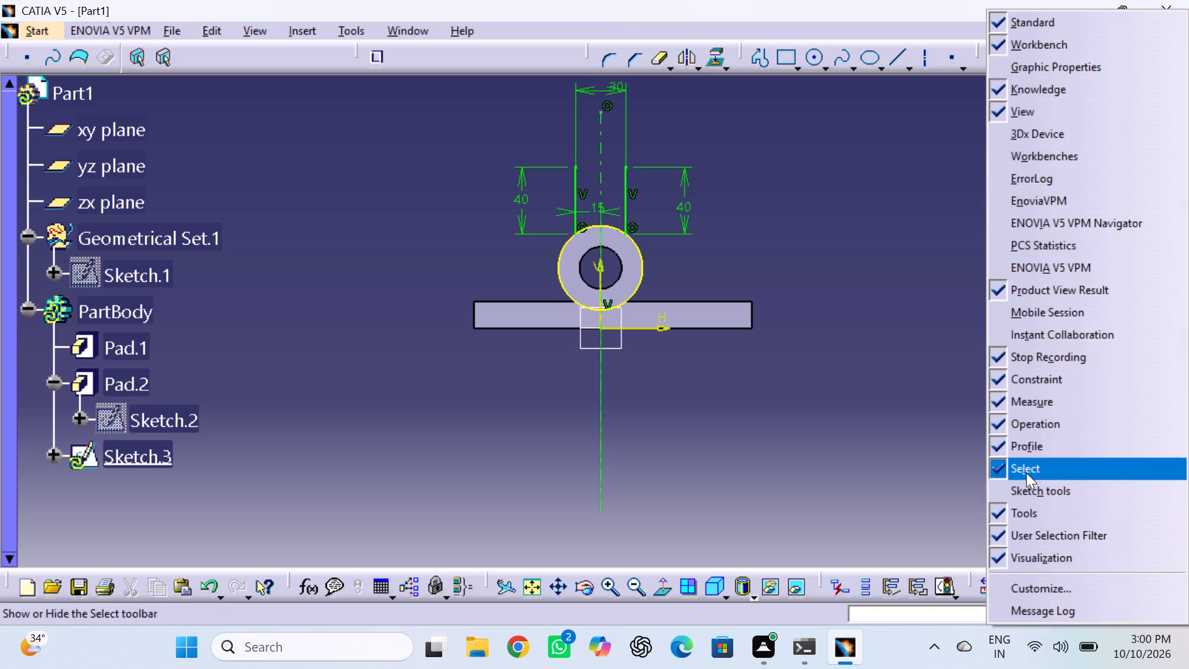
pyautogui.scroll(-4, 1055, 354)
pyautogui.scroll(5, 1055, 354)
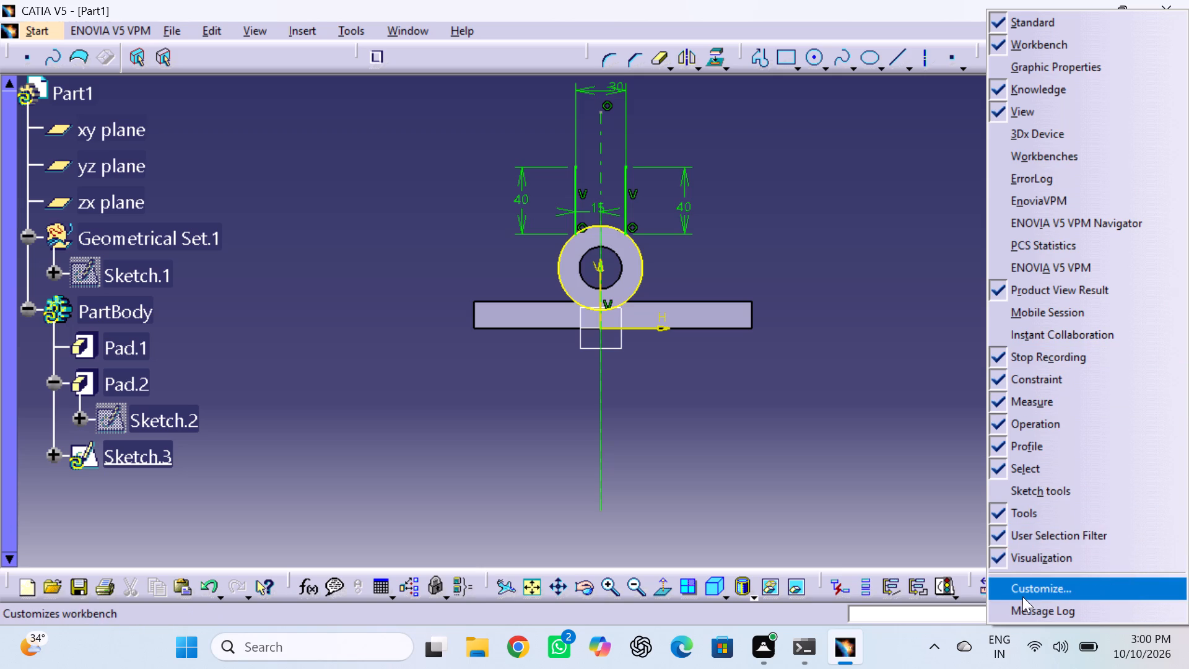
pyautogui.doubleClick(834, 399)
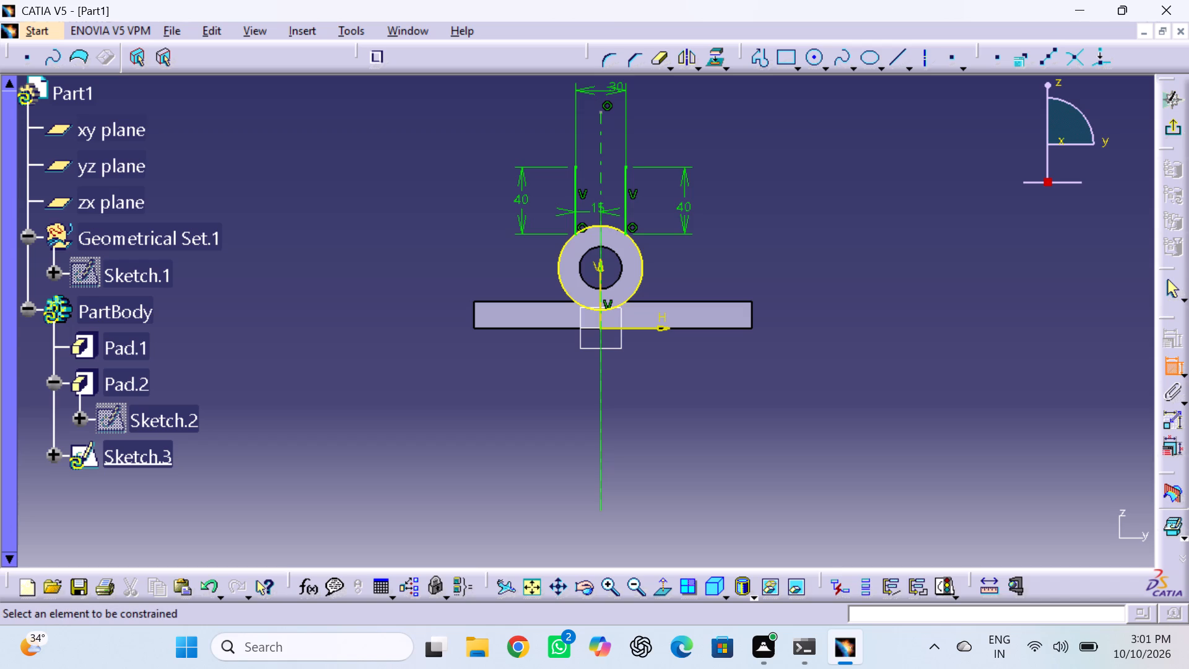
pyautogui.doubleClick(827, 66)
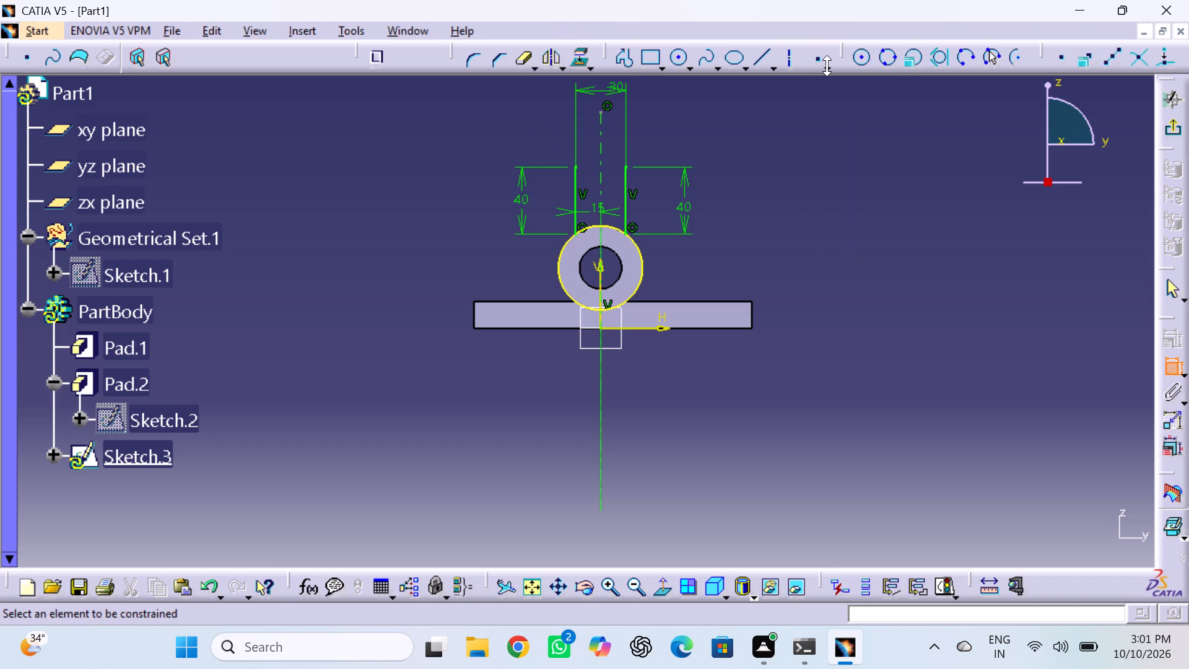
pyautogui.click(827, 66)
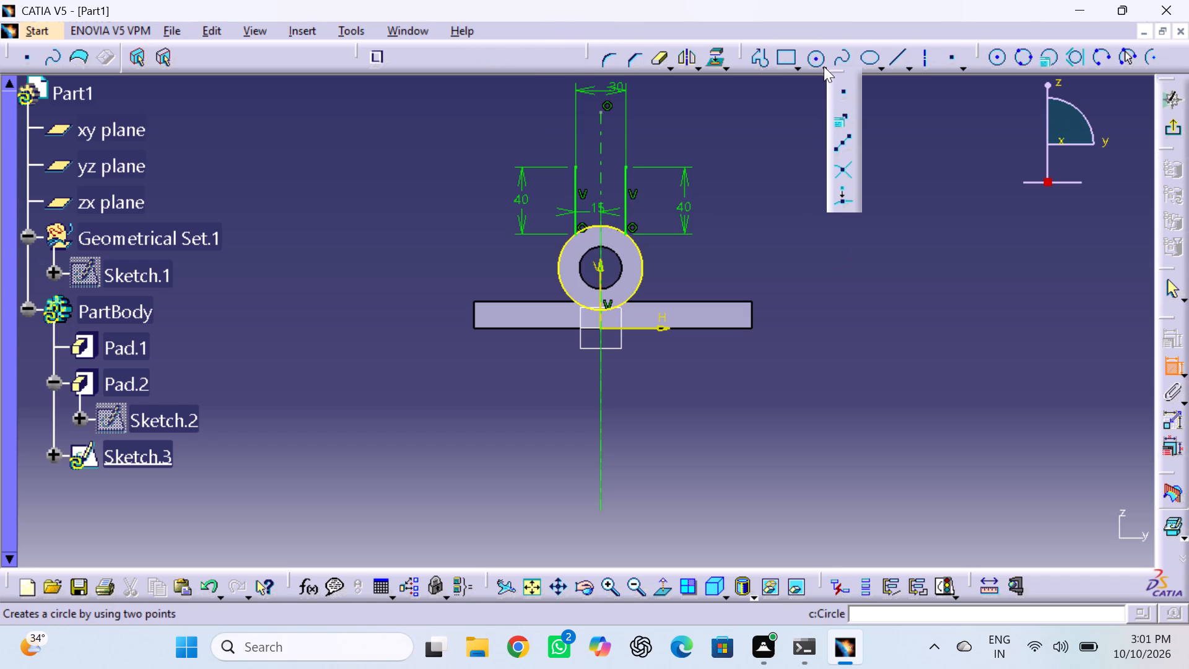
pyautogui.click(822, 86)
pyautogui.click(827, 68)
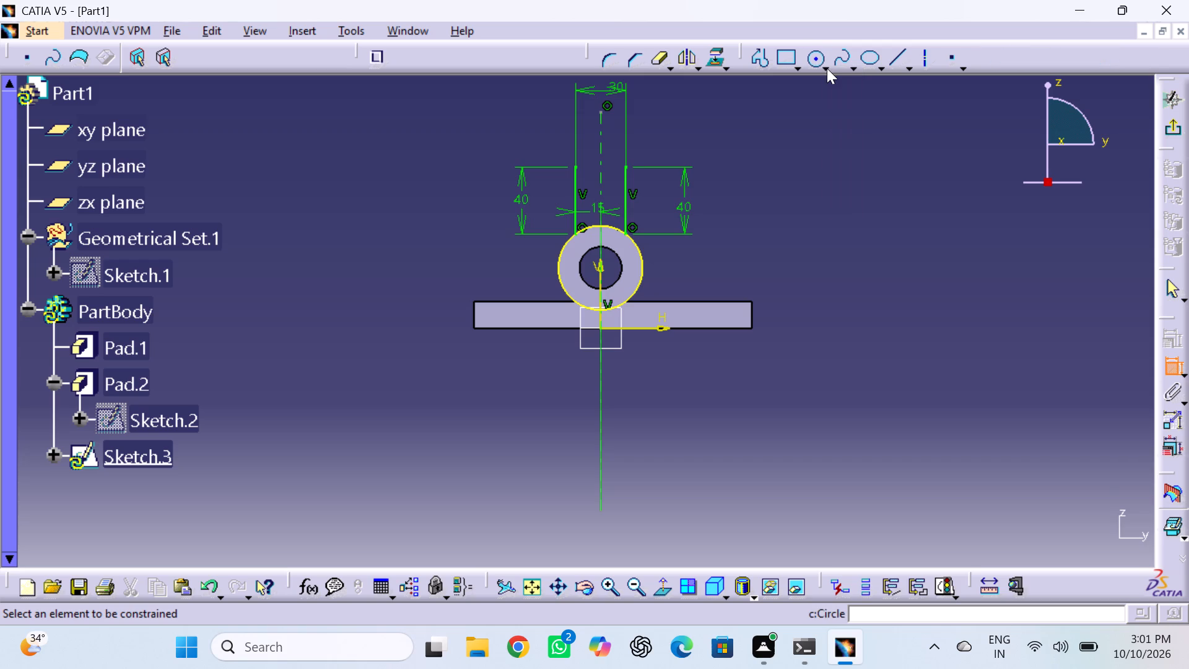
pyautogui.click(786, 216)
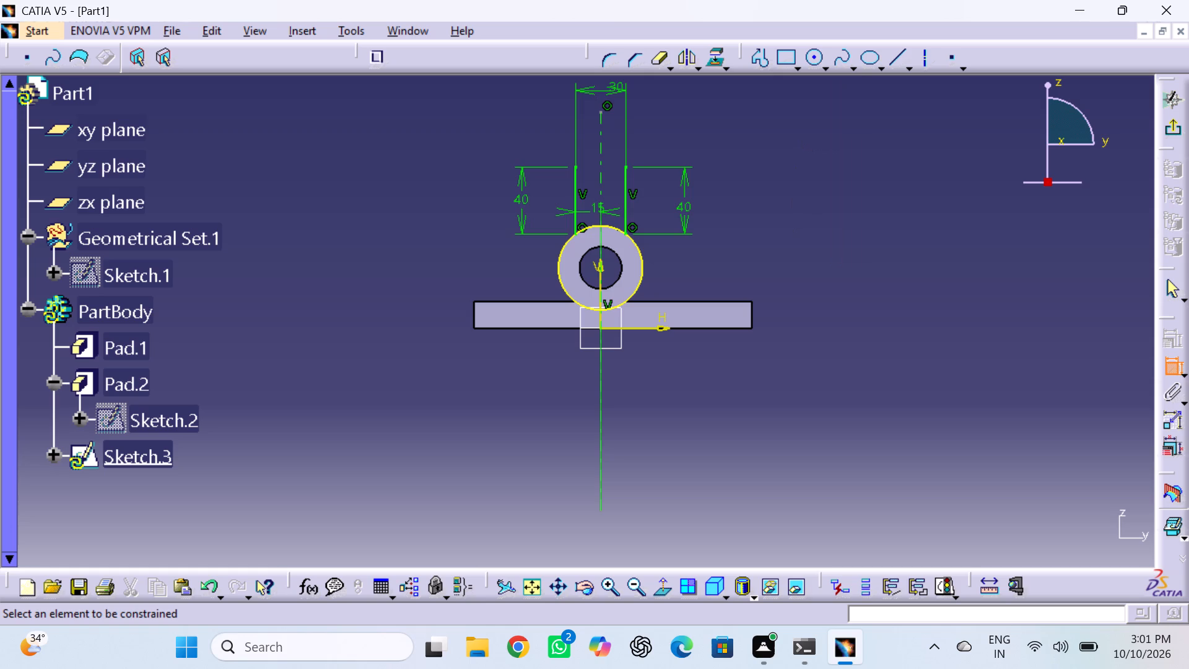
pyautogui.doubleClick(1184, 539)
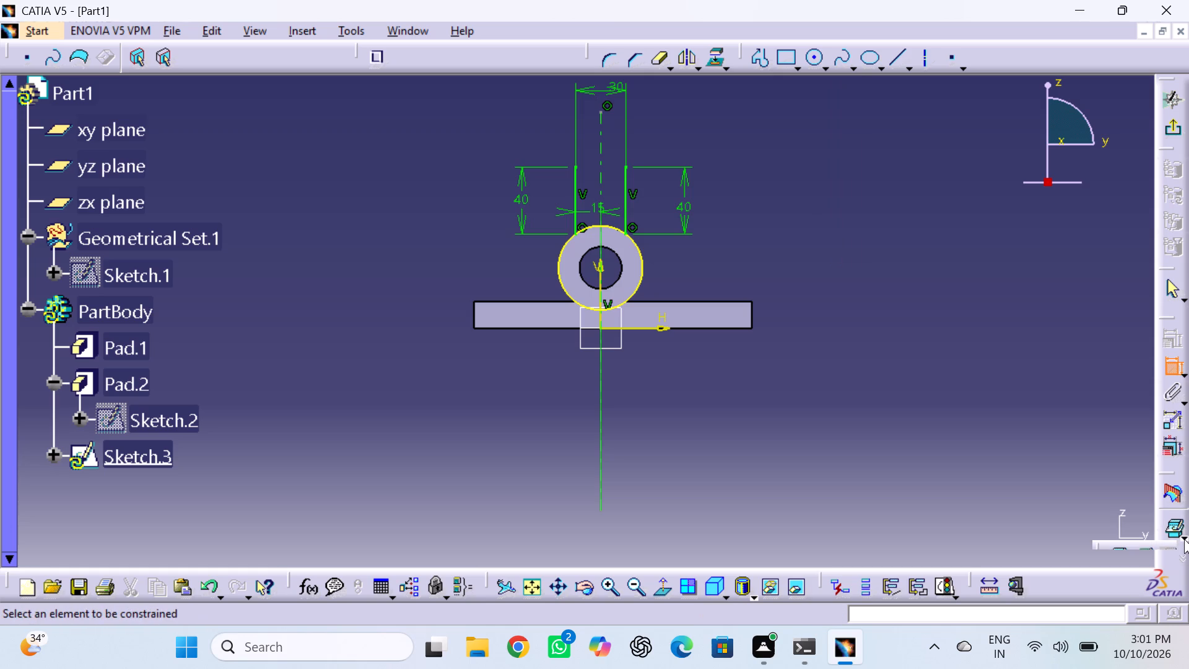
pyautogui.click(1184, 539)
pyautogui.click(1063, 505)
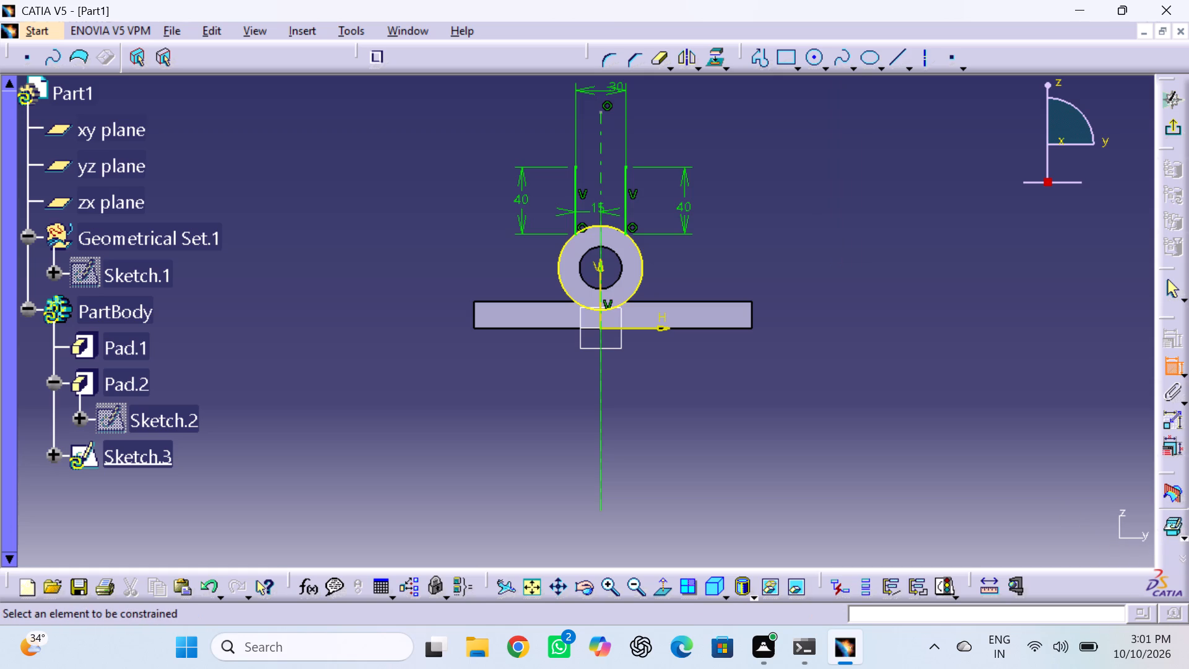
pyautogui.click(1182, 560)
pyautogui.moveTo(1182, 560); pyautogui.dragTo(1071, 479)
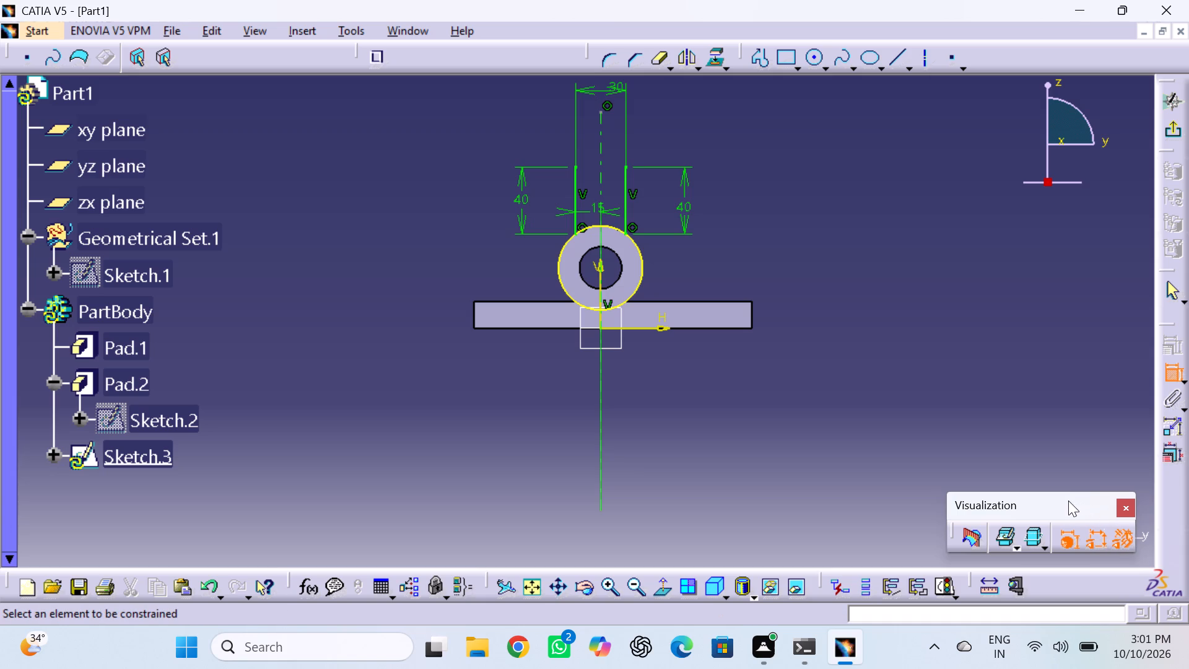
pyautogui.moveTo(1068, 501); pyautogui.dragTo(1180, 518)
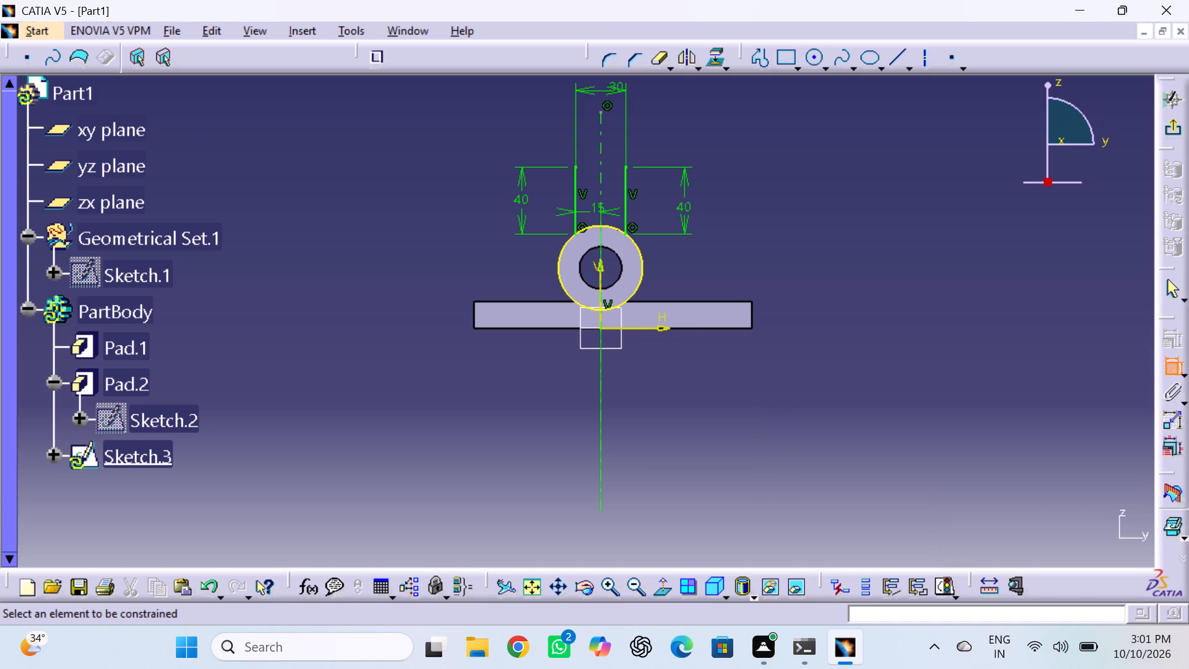
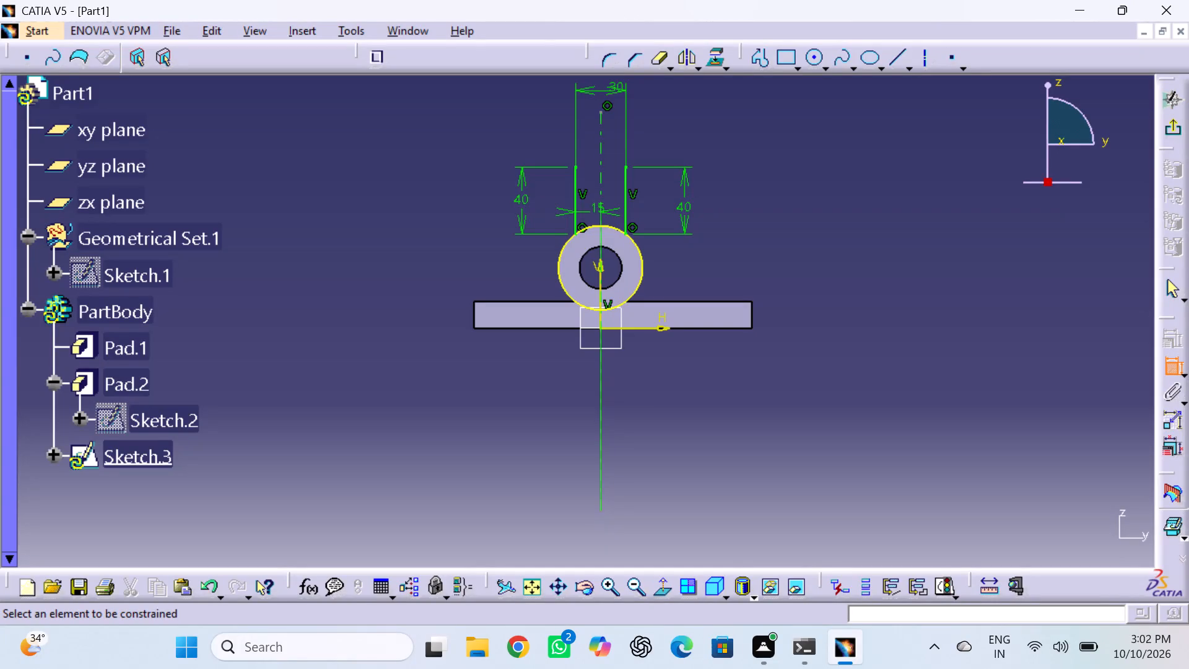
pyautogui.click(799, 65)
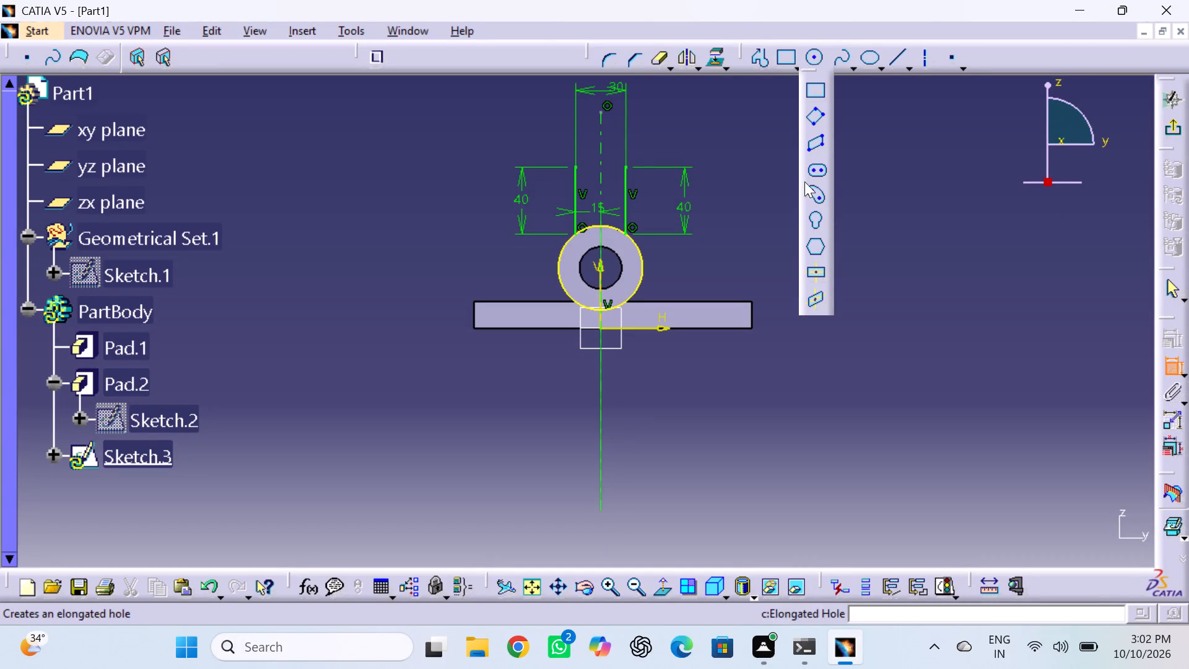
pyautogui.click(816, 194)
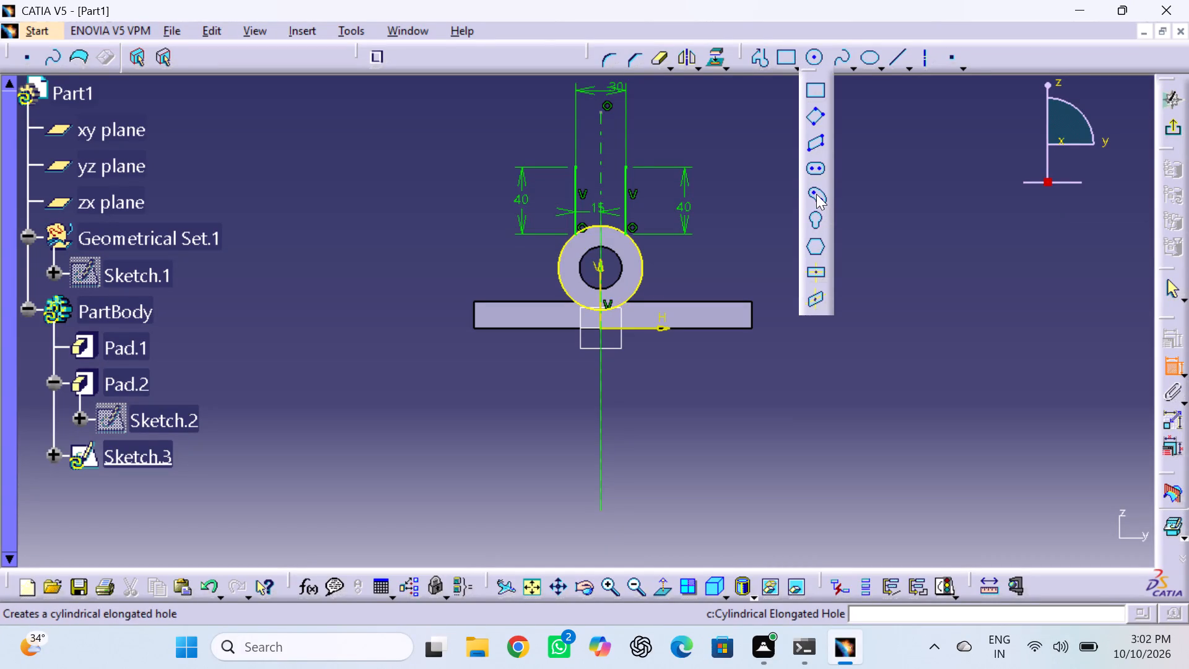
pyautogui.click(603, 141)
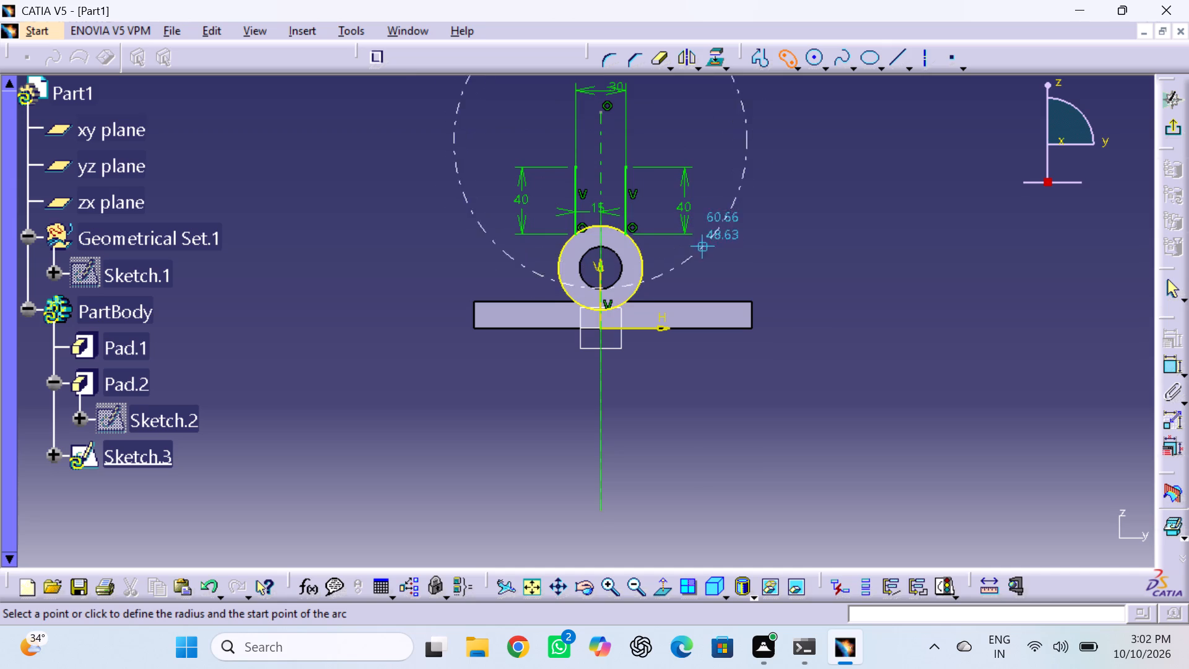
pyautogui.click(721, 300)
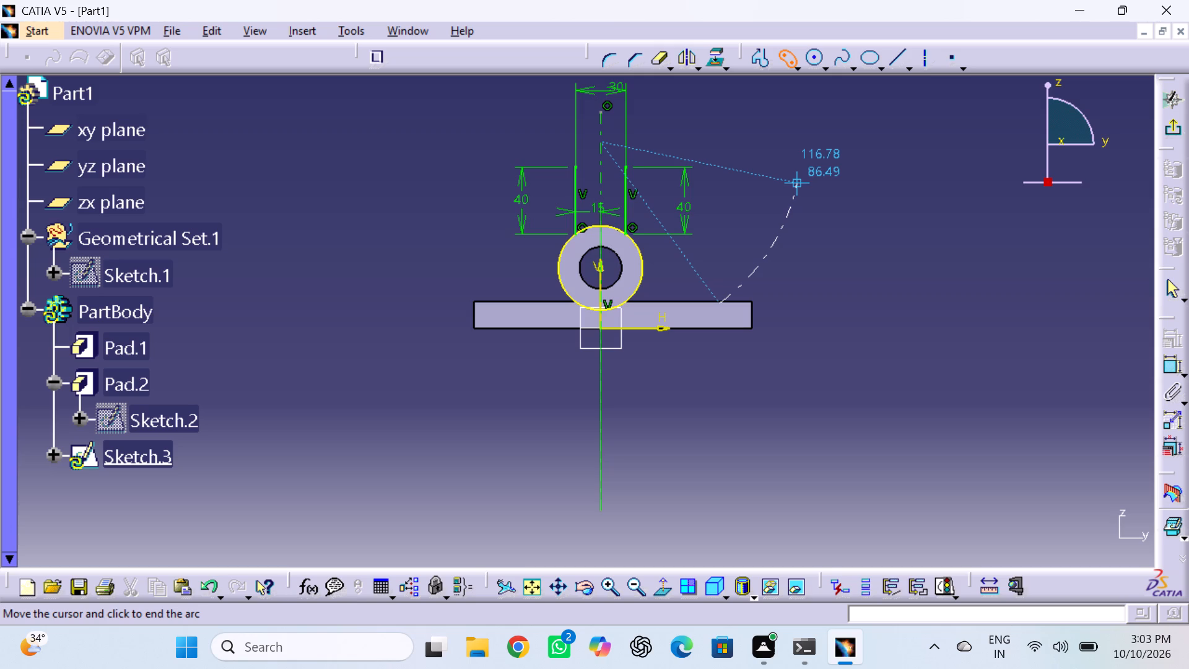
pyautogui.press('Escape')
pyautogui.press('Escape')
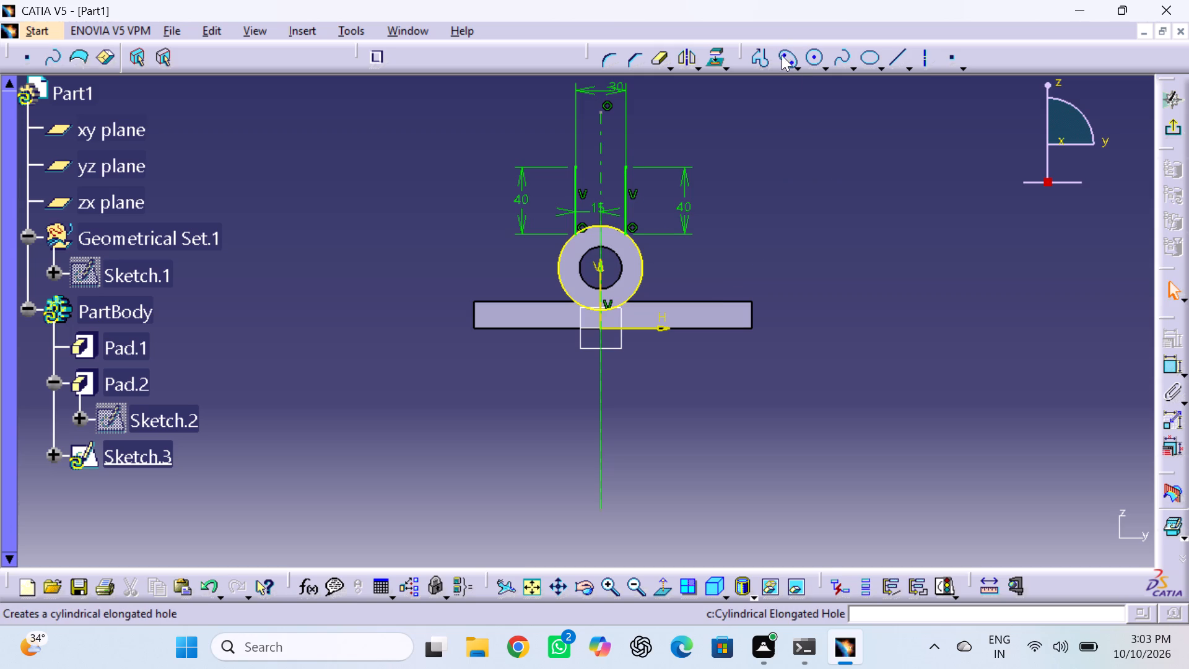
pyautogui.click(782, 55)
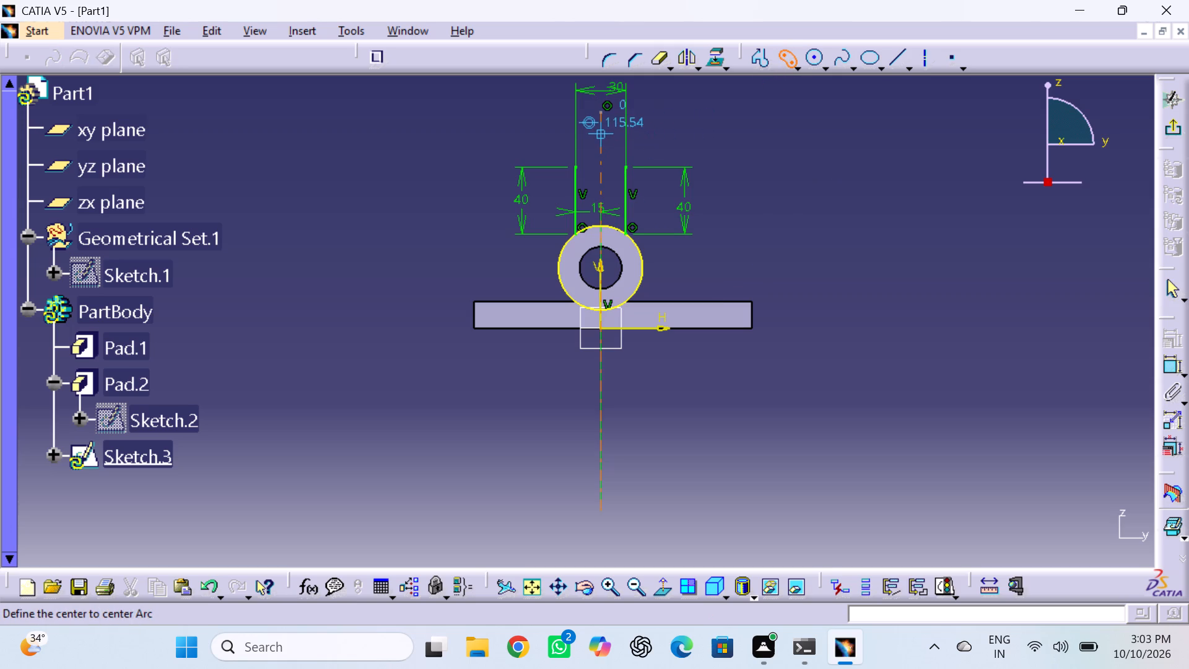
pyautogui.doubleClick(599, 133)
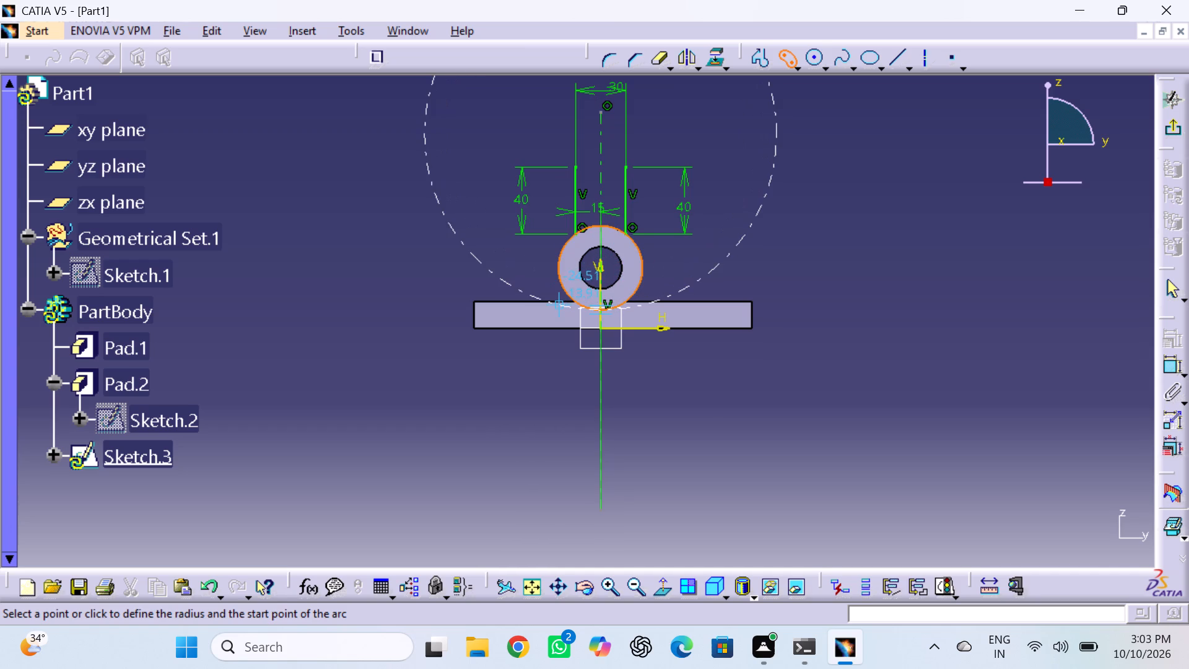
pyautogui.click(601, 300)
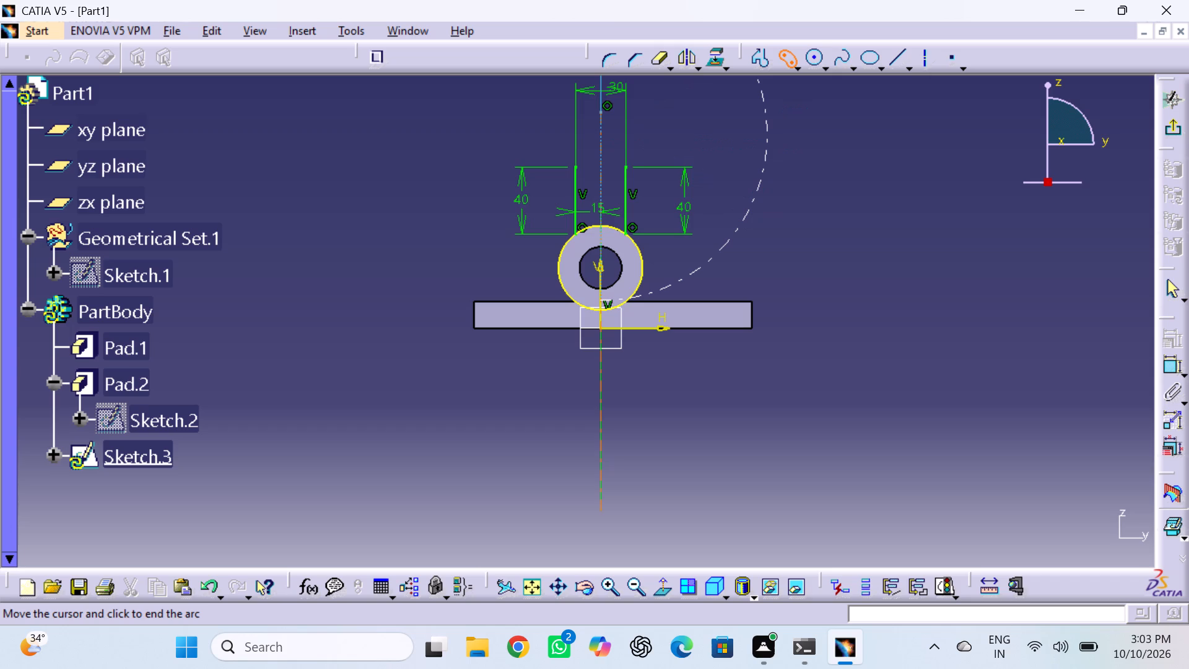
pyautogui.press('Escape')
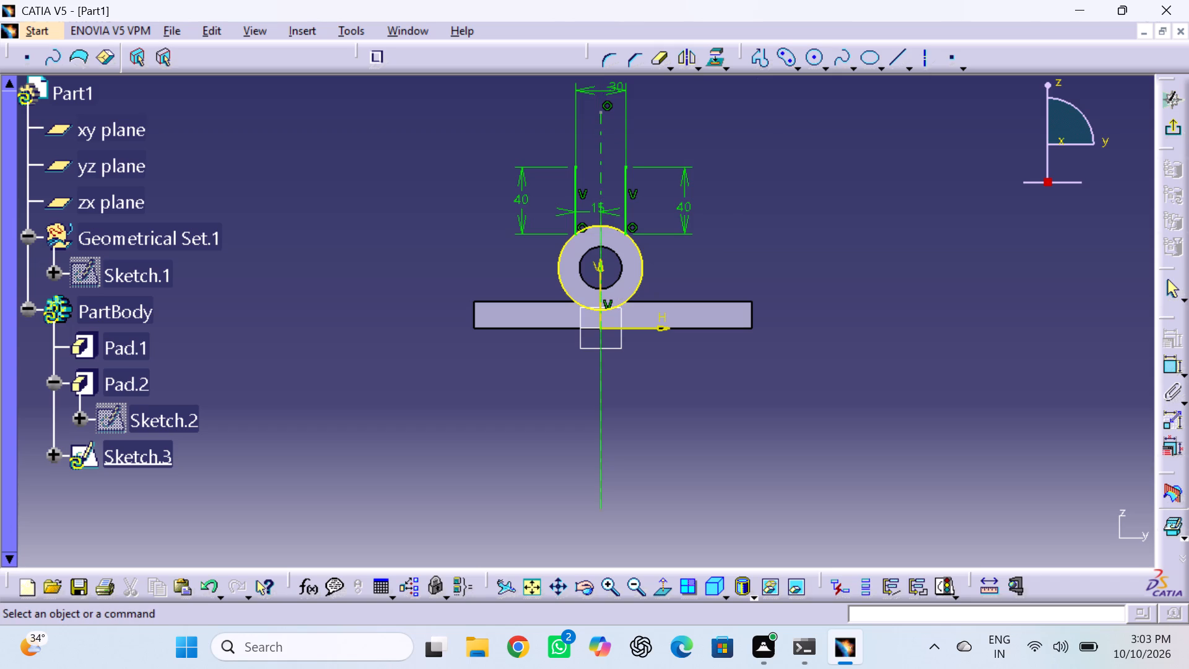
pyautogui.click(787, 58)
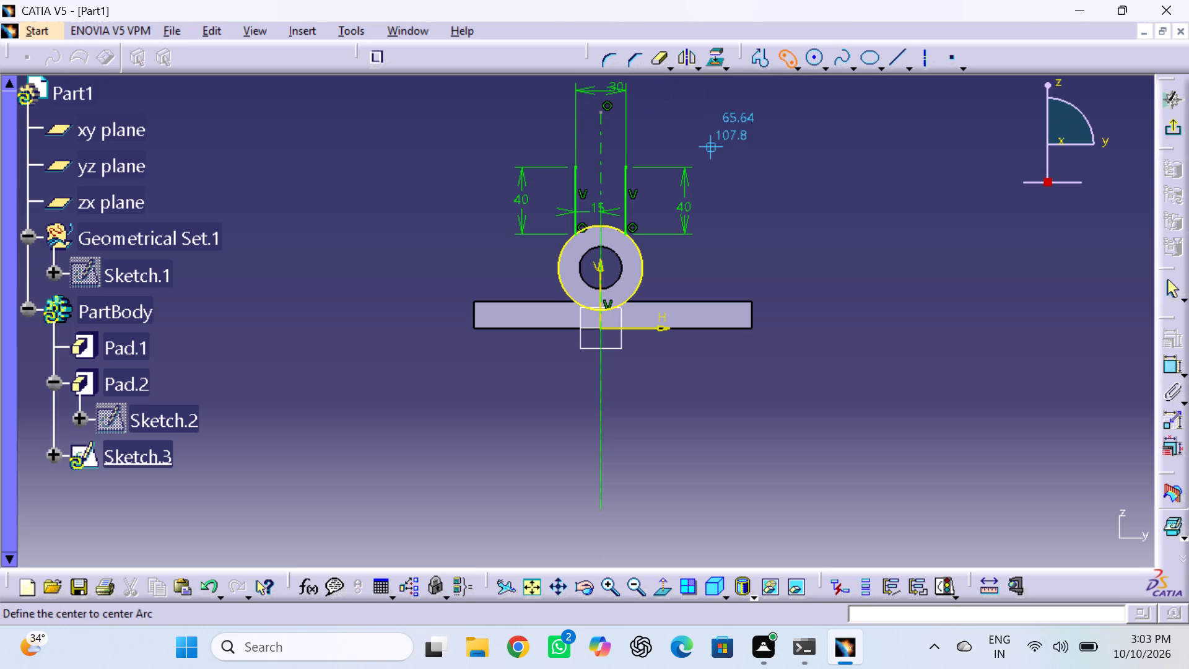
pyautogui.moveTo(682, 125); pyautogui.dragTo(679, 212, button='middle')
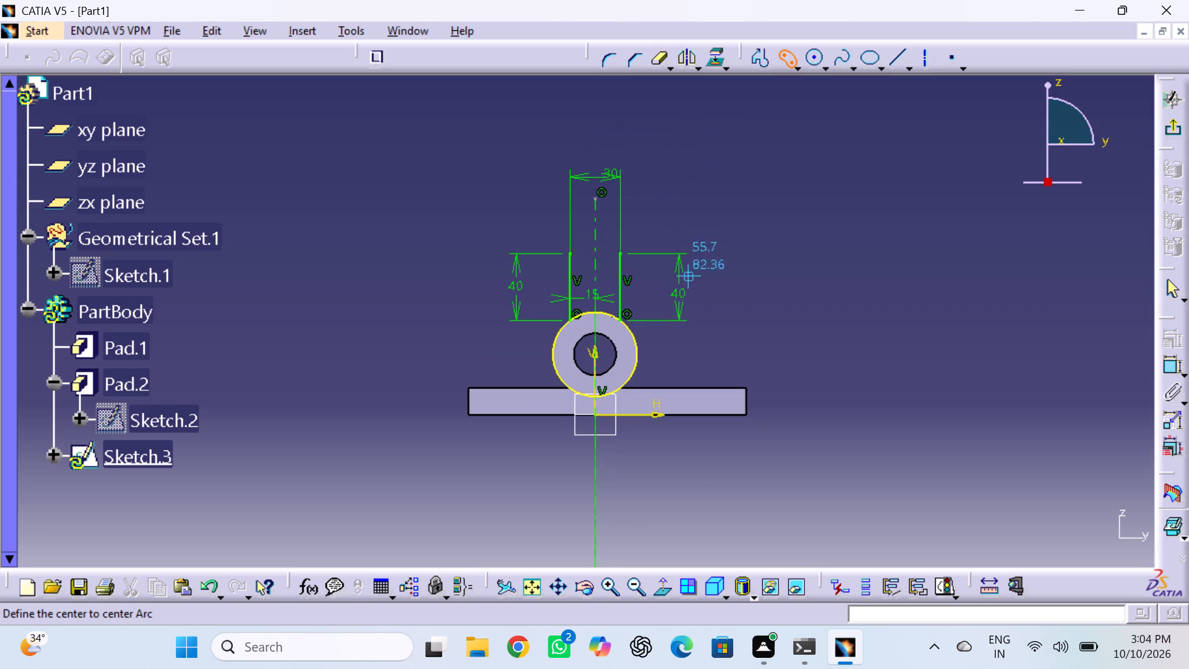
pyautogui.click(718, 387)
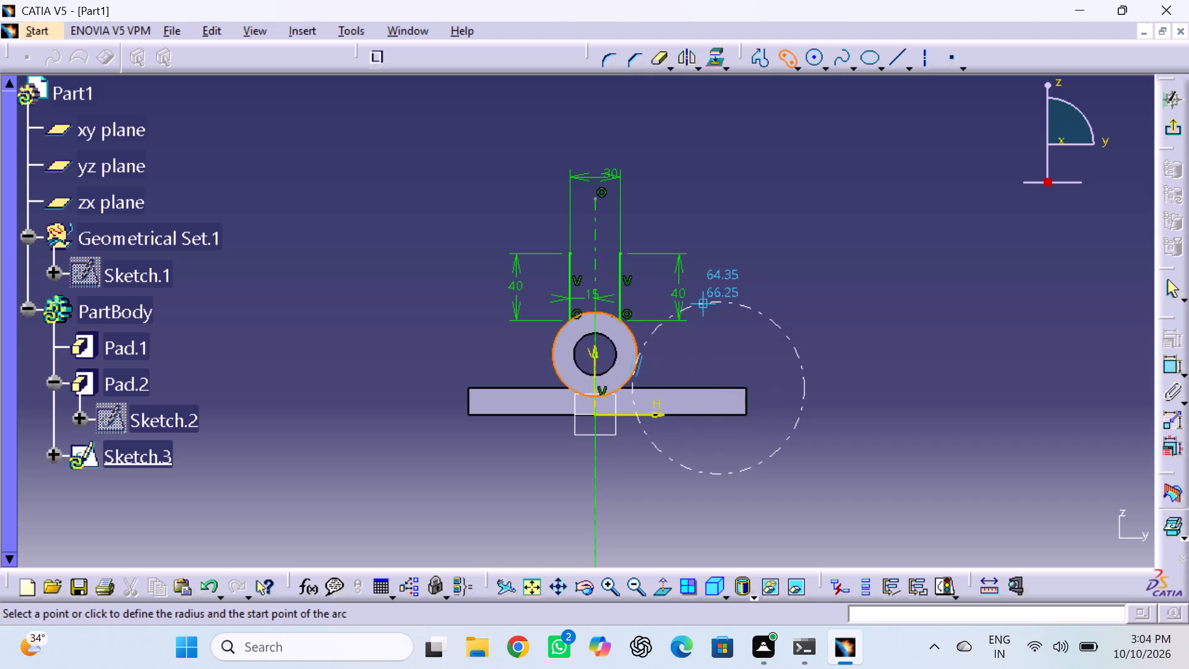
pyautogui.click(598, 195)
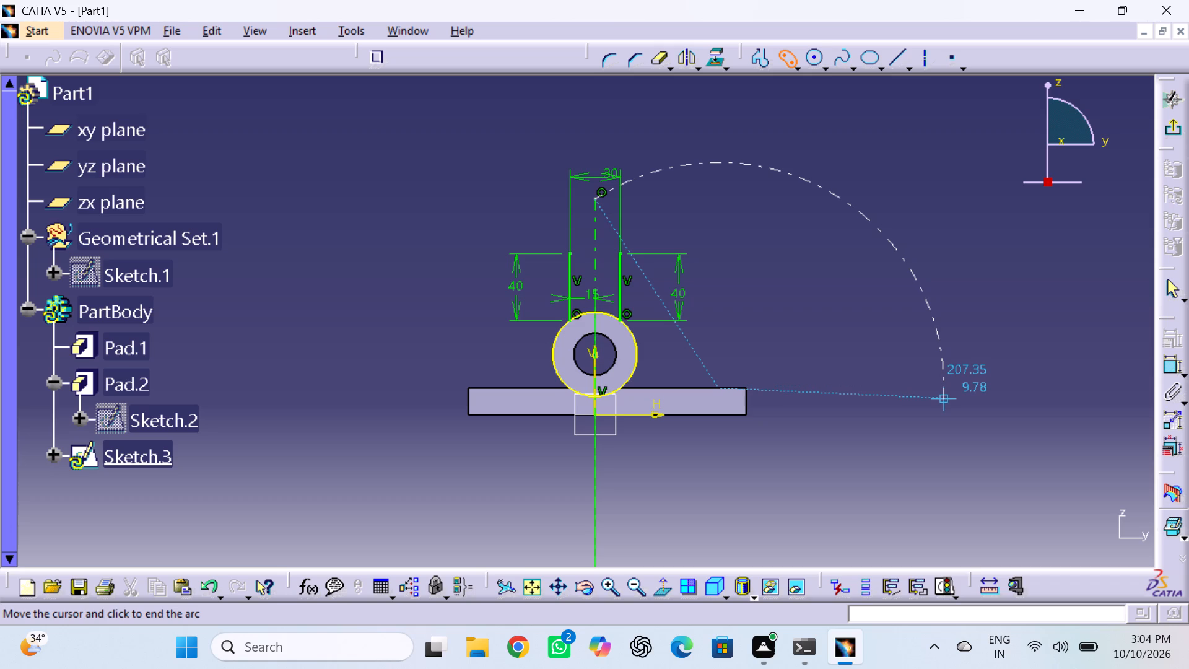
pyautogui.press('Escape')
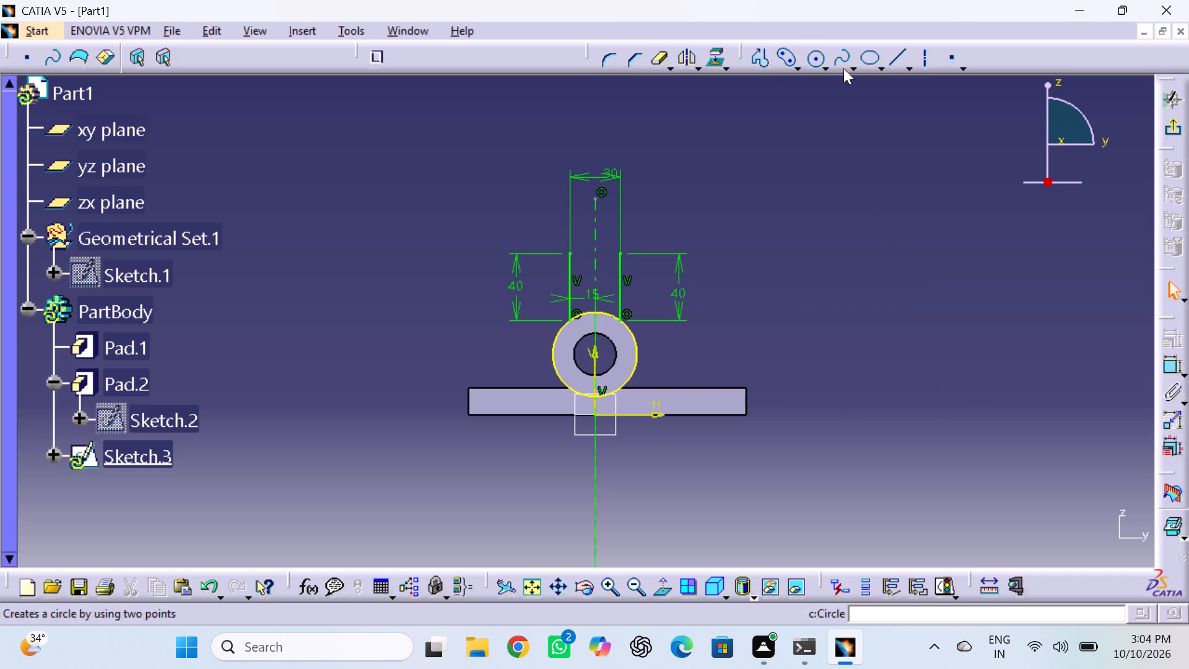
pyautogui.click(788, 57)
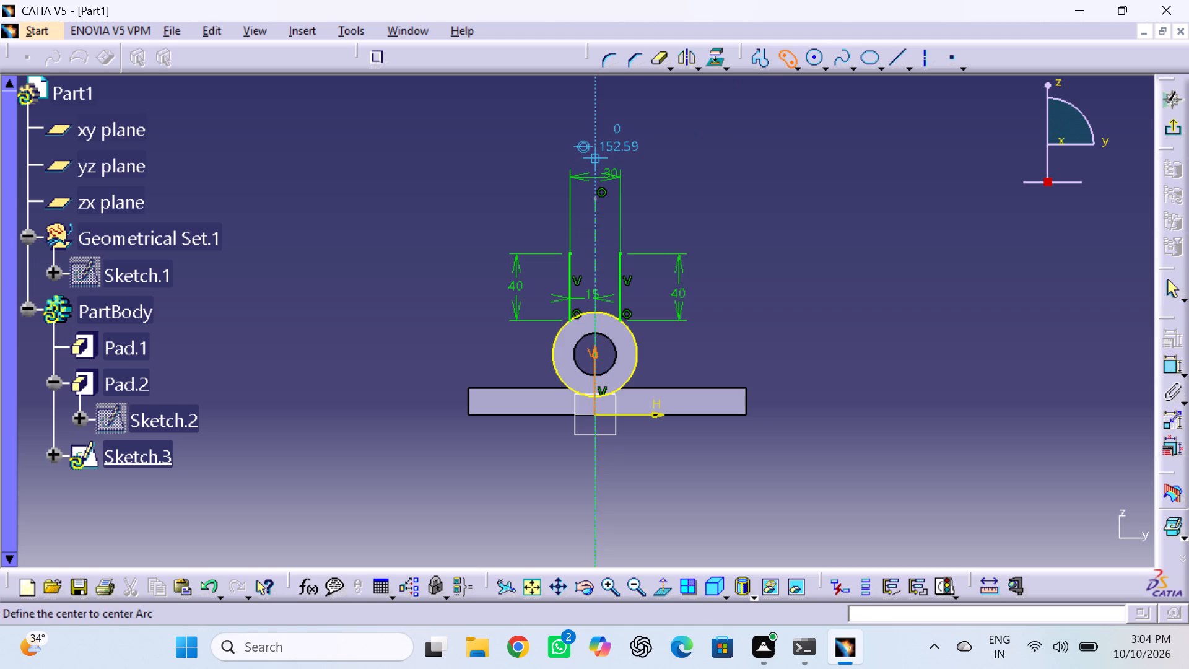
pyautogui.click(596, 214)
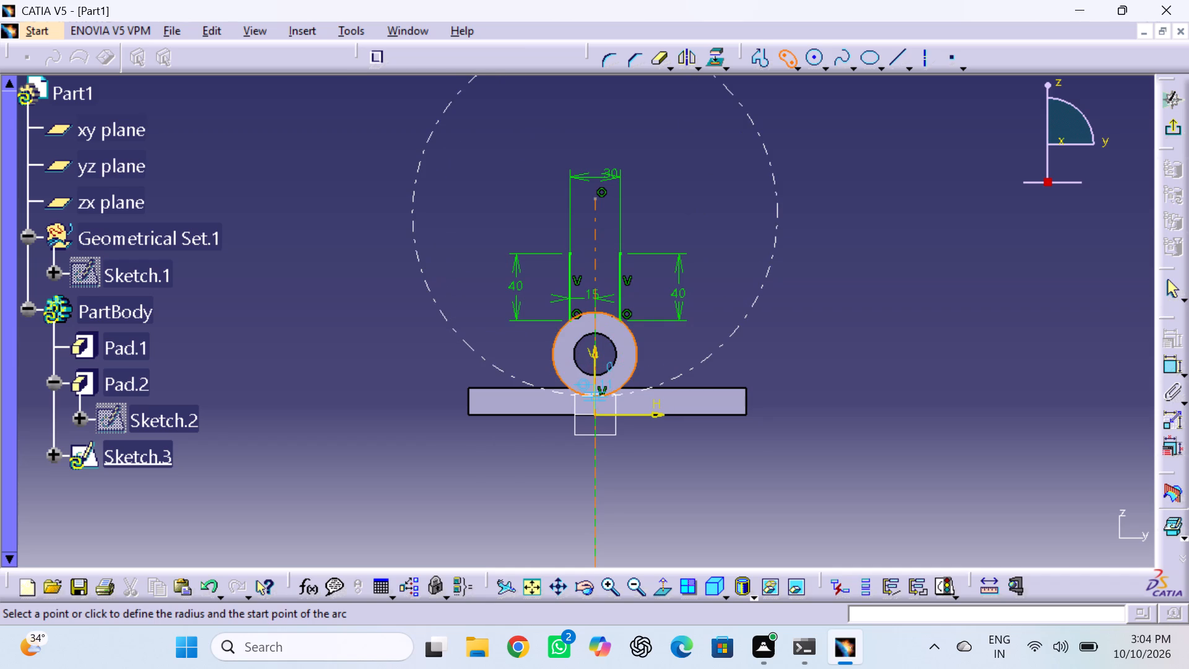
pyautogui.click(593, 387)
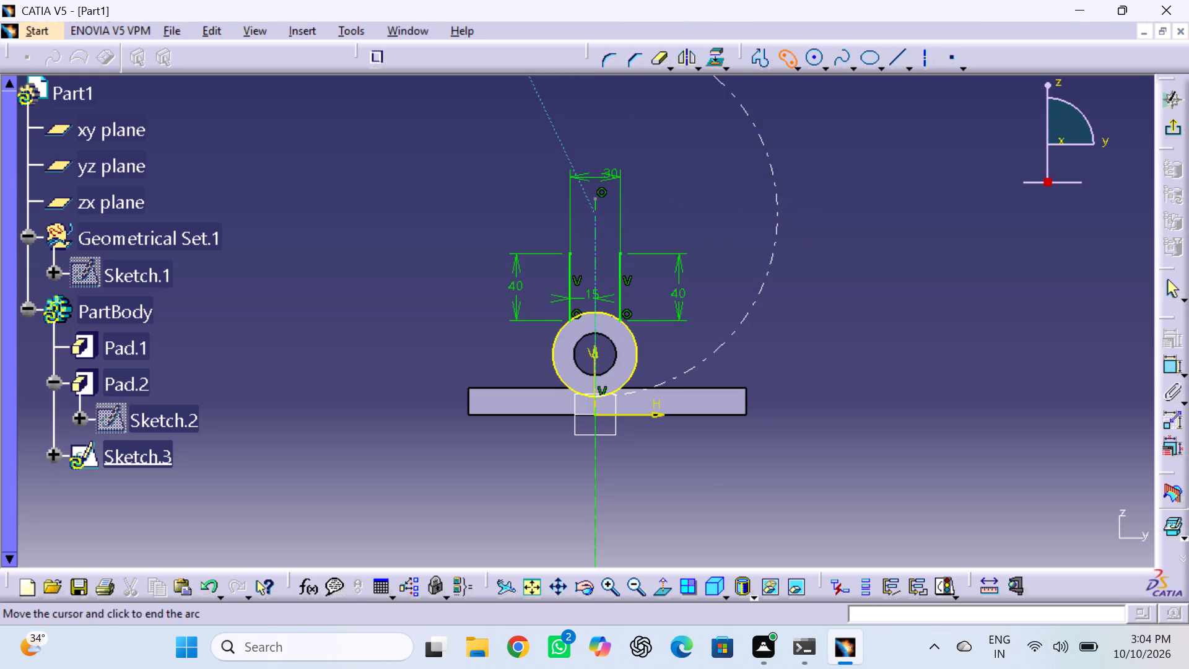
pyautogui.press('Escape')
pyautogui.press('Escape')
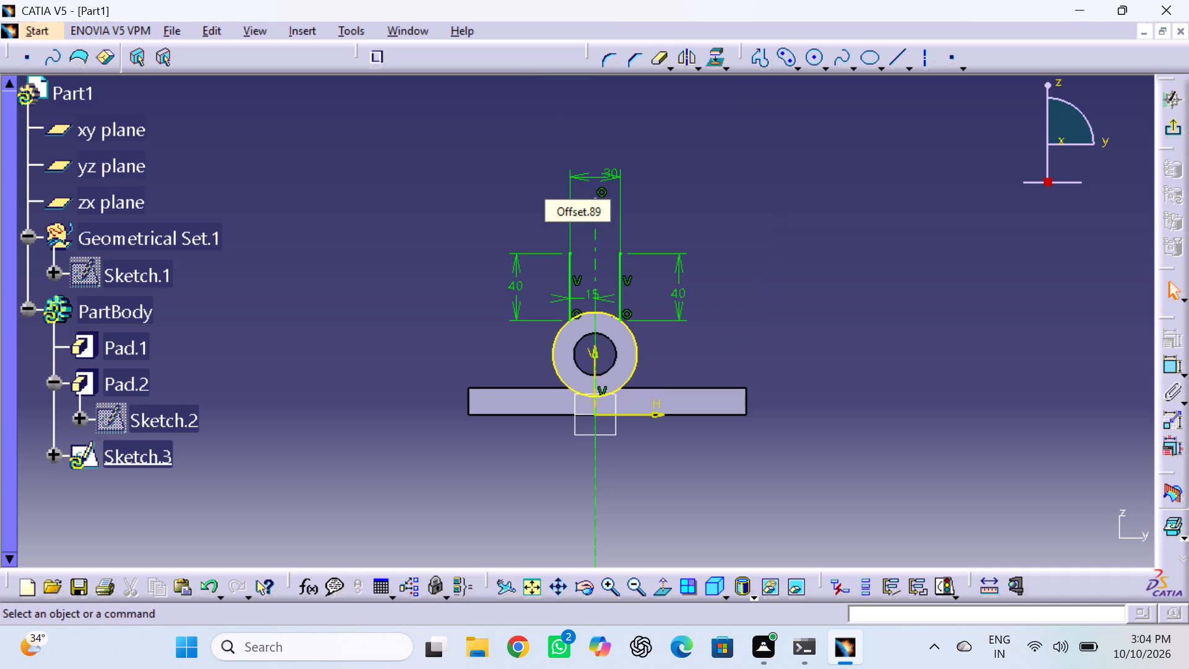
# Sketch a cylindrical elongated hole centred near the base plate's top edge, arcing from the axis line's upper end toward positive H, end radius about 14.5 mm.
pyautogui.click(798, 71)
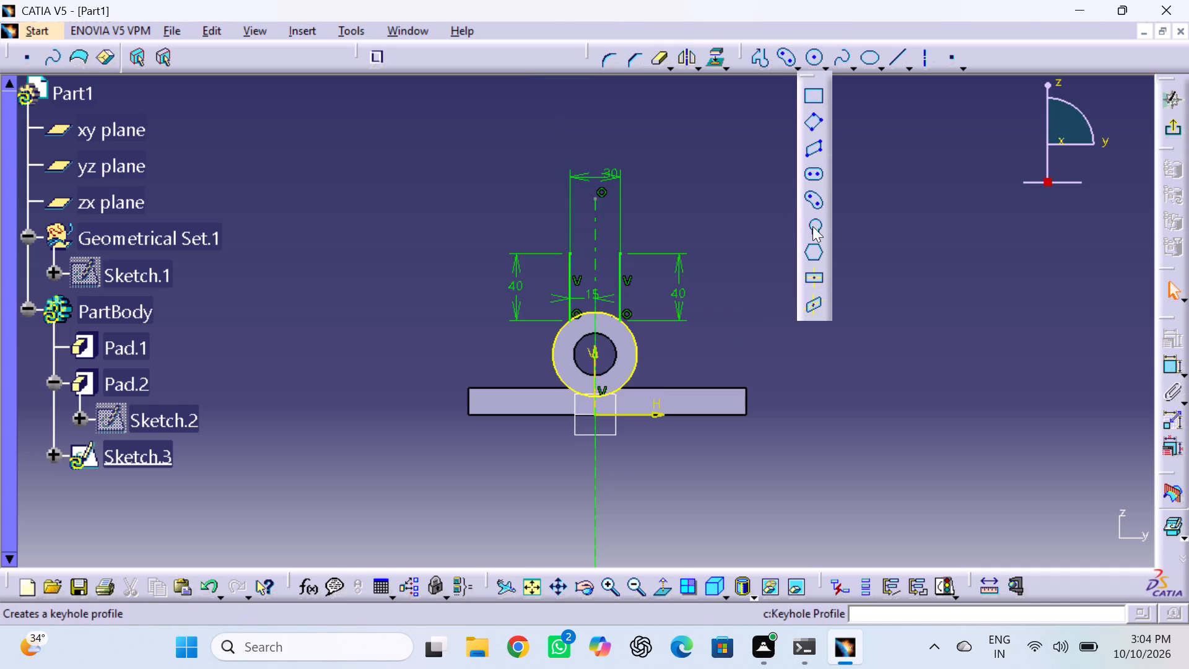
pyautogui.click(814, 201)
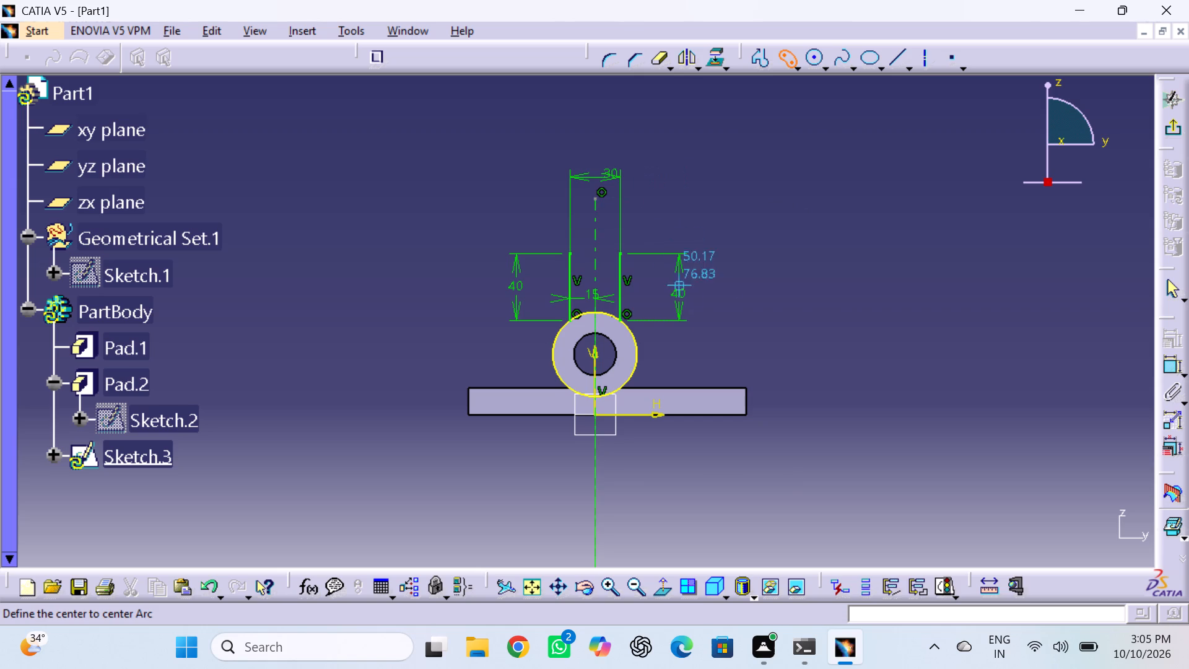
pyautogui.click(709, 388)
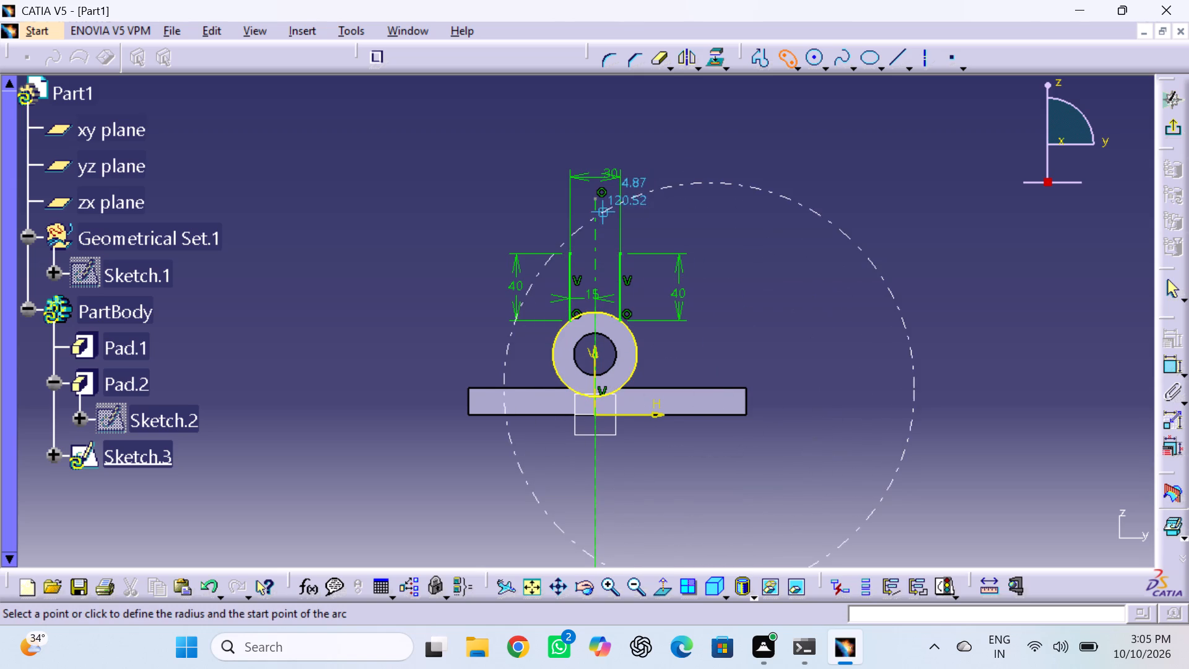
pyautogui.click(599, 199)
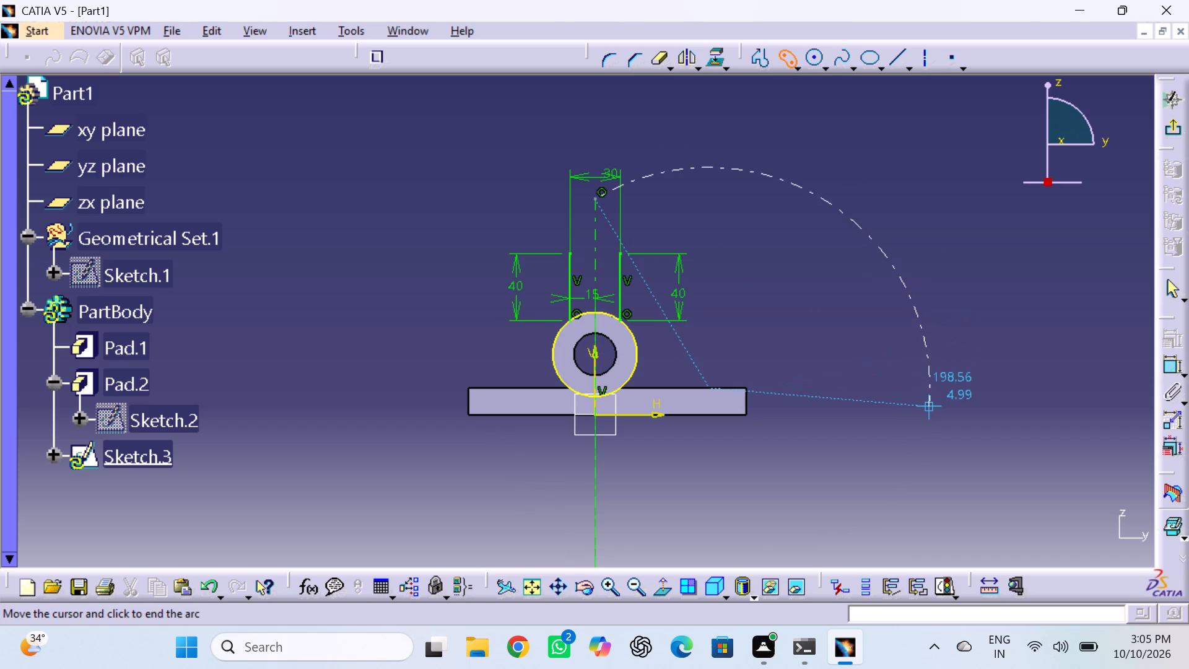
pyautogui.click(812, 383)
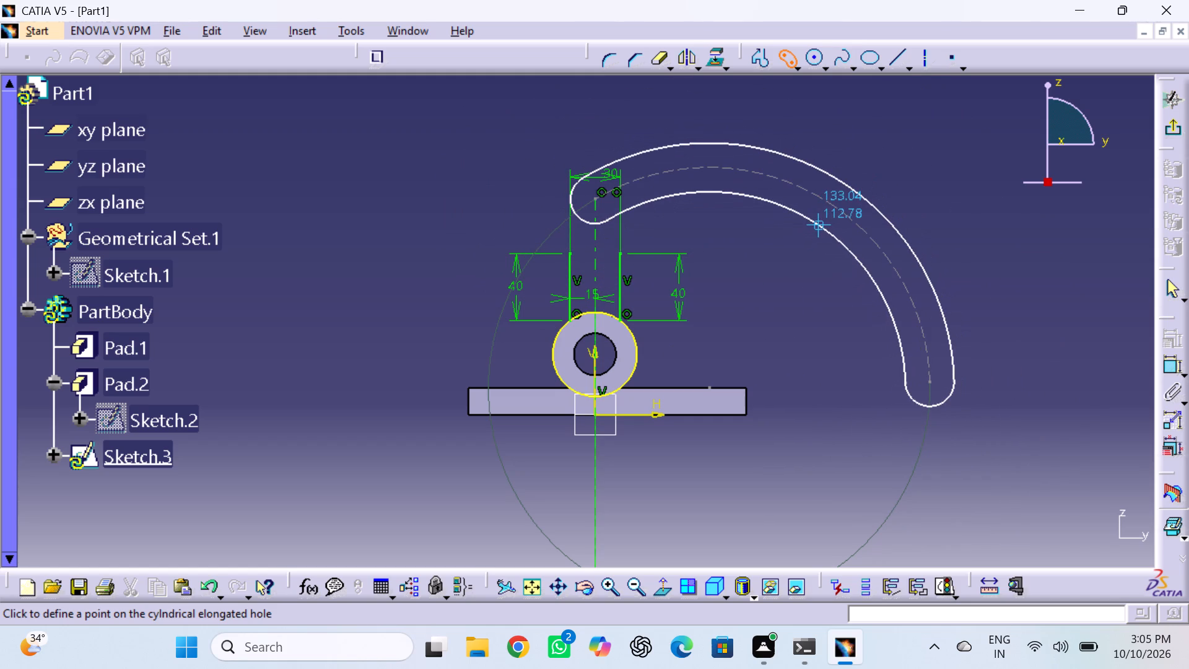
pyautogui.click(820, 224)
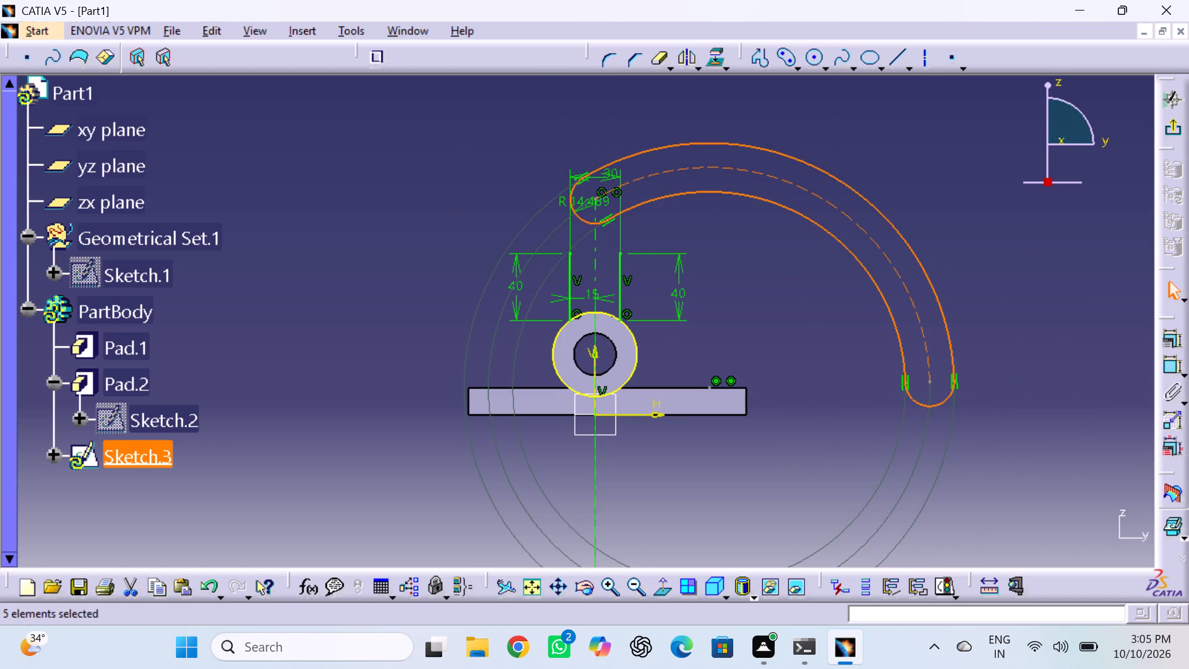
pyautogui.click(997, 258)
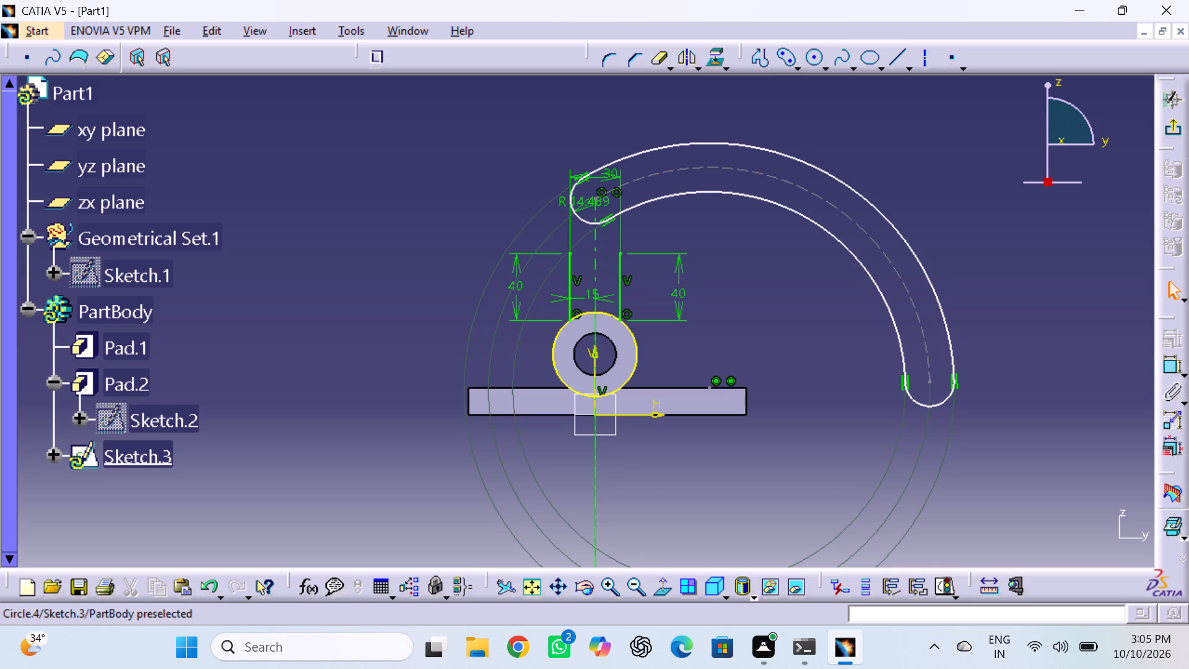
# Dimension the radius of the elongated hole's outer arc and set it to 90 mm.
pyautogui.click(1174, 370)
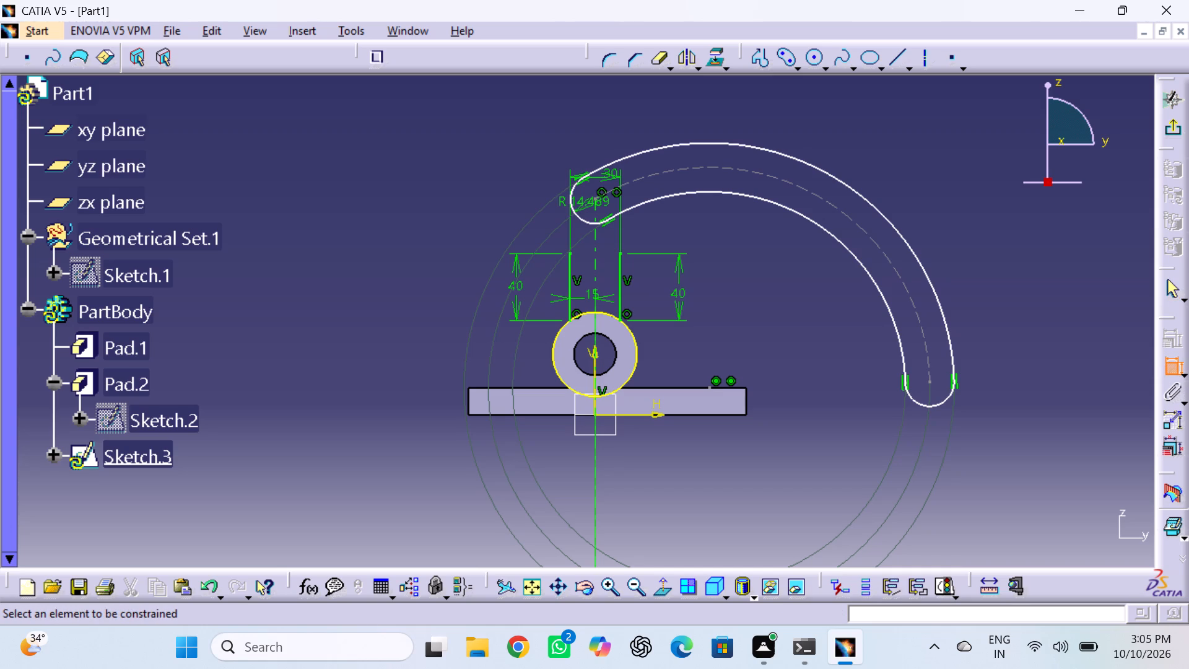
pyautogui.click(904, 236)
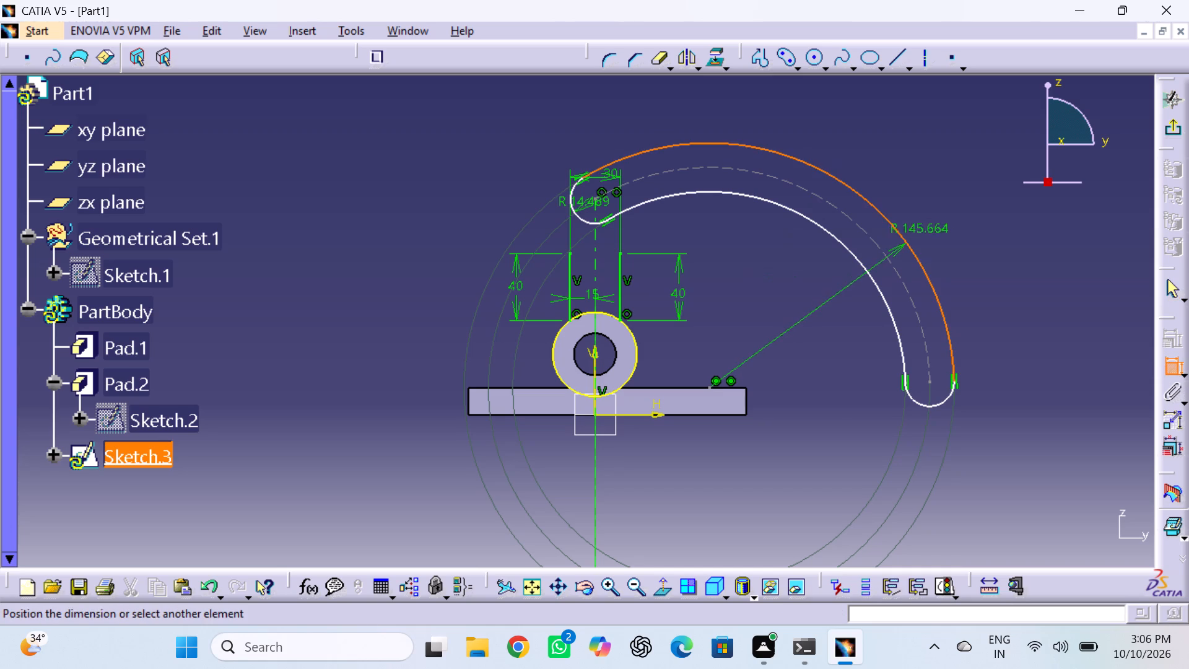
pyautogui.click(941, 219)
pyautogui.doubleClick(949, 217)
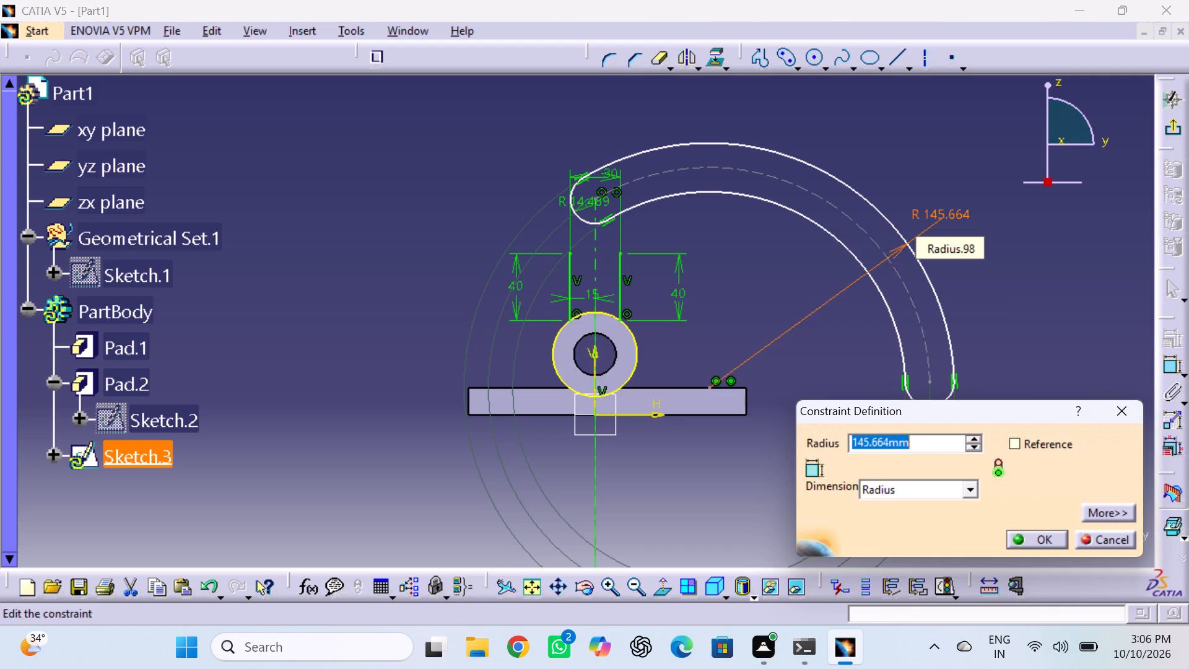
pyautogui.write('90')
pyautogui.press('Return')
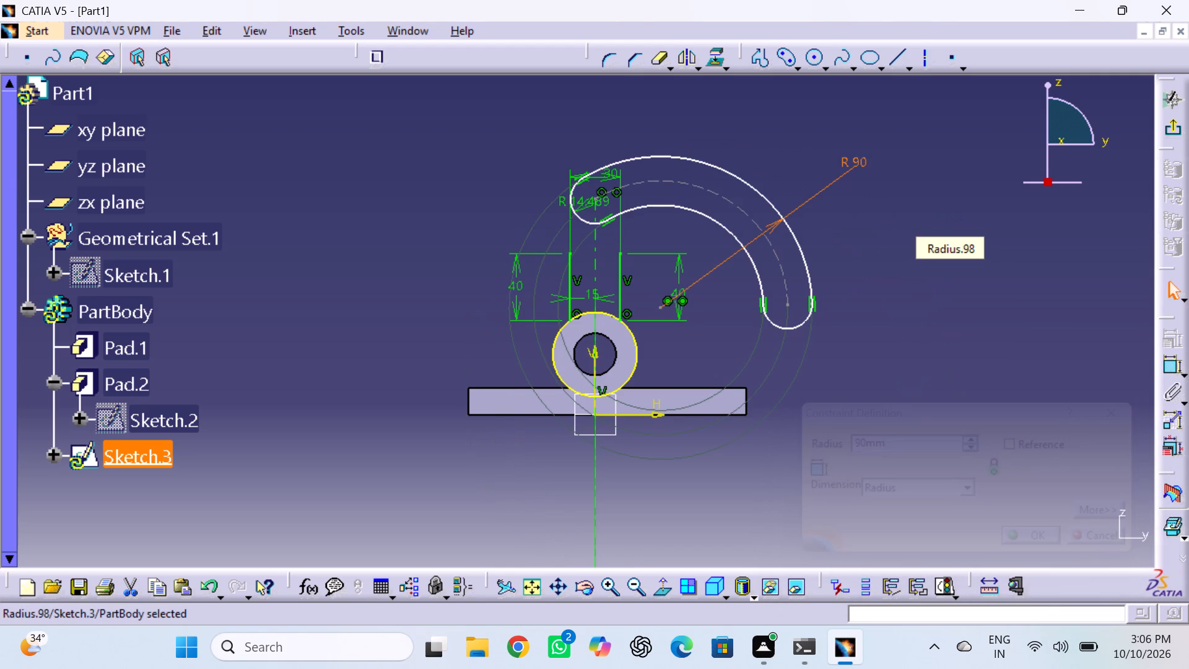
# Dimension the radius of the elongated hole's inner arc, placing the dimension outside the curved profile.
pyautogui.click(754, 255)
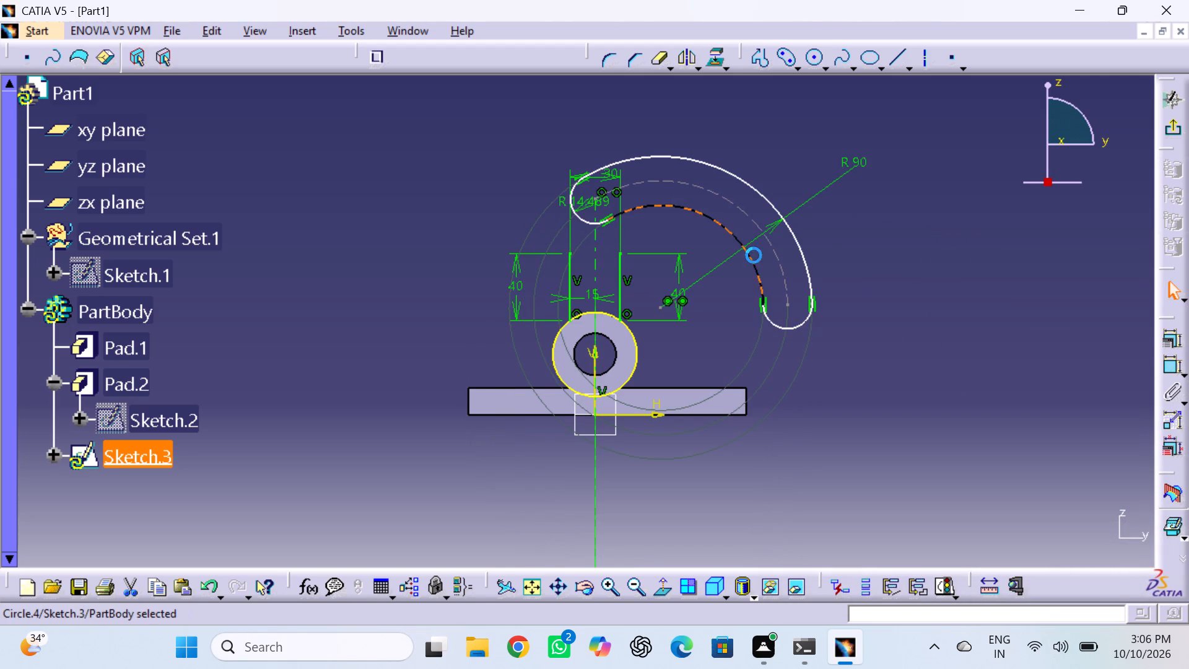
pyautogui.click(1177, 372)
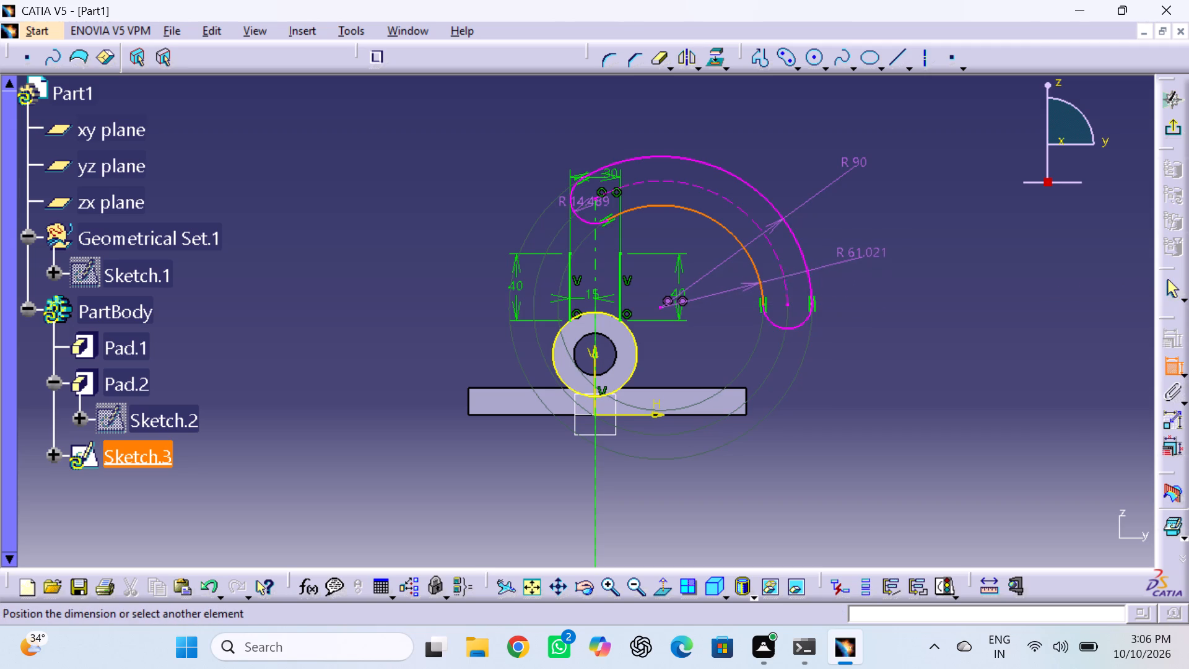
pyautogui.click(856, 233)
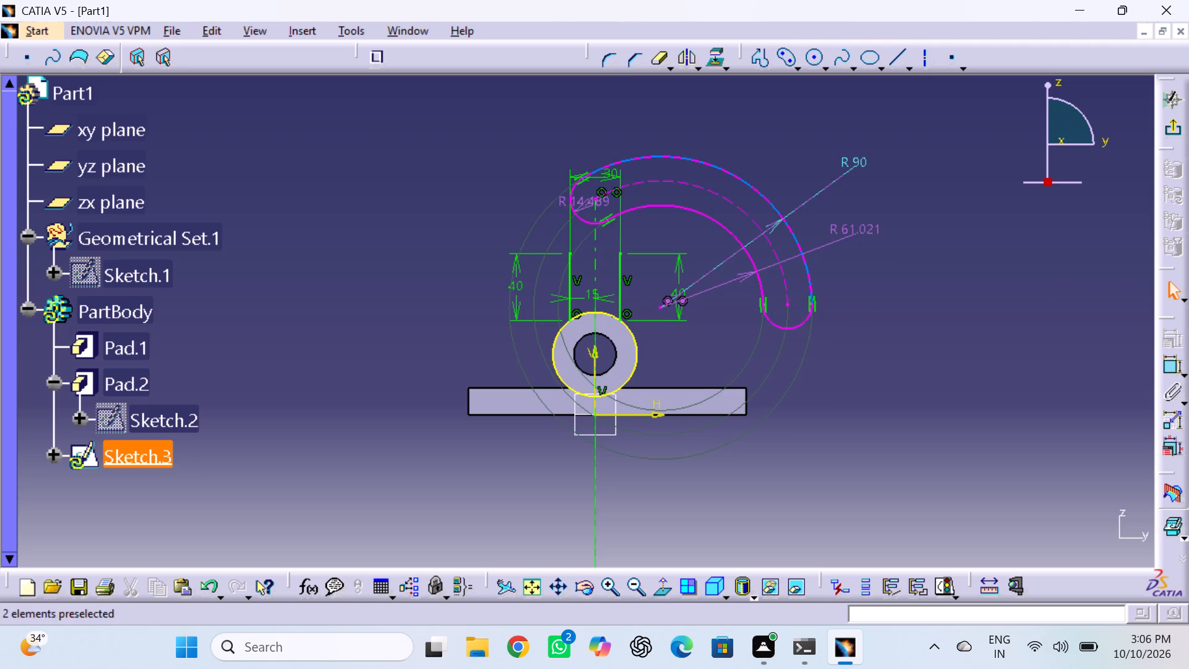
# Delete the 90 mm radius dimension from the elongated hole's outer arc.
pyautogui.rightClick(863, 157)
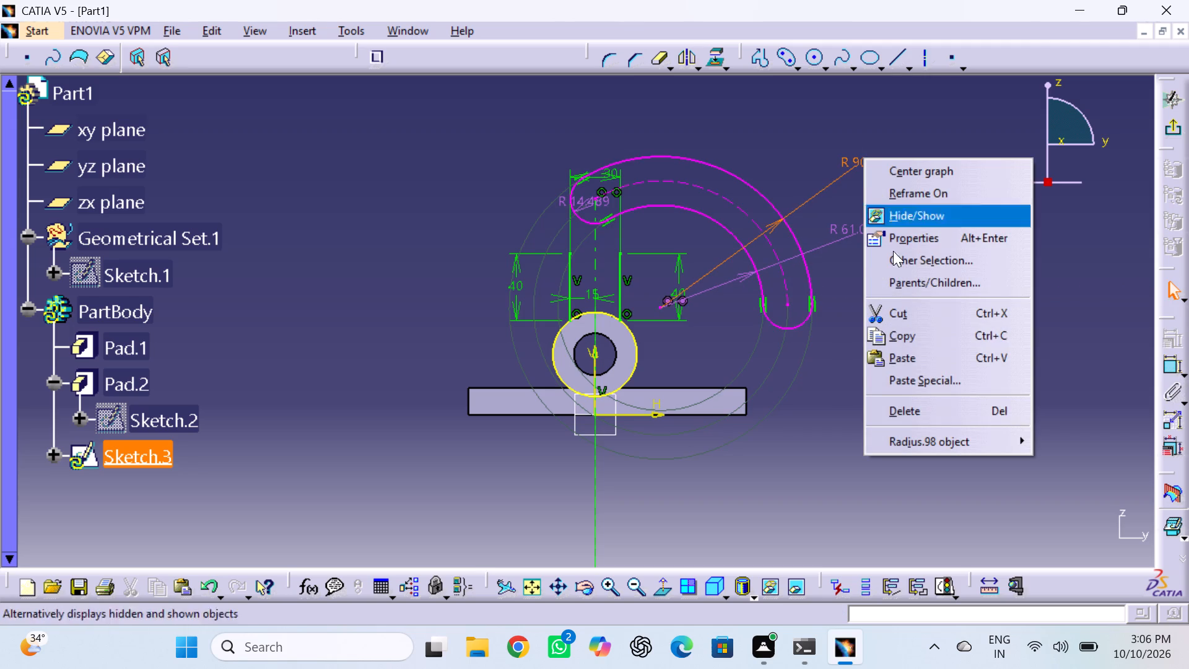
pyautogui.click(903, 416)
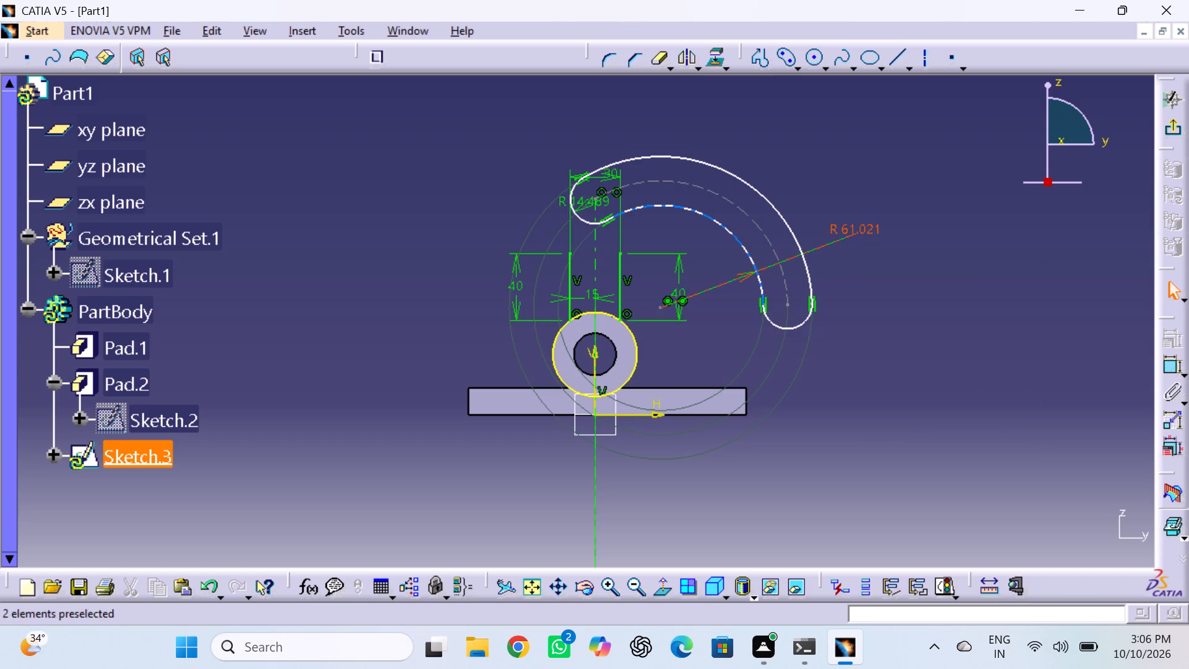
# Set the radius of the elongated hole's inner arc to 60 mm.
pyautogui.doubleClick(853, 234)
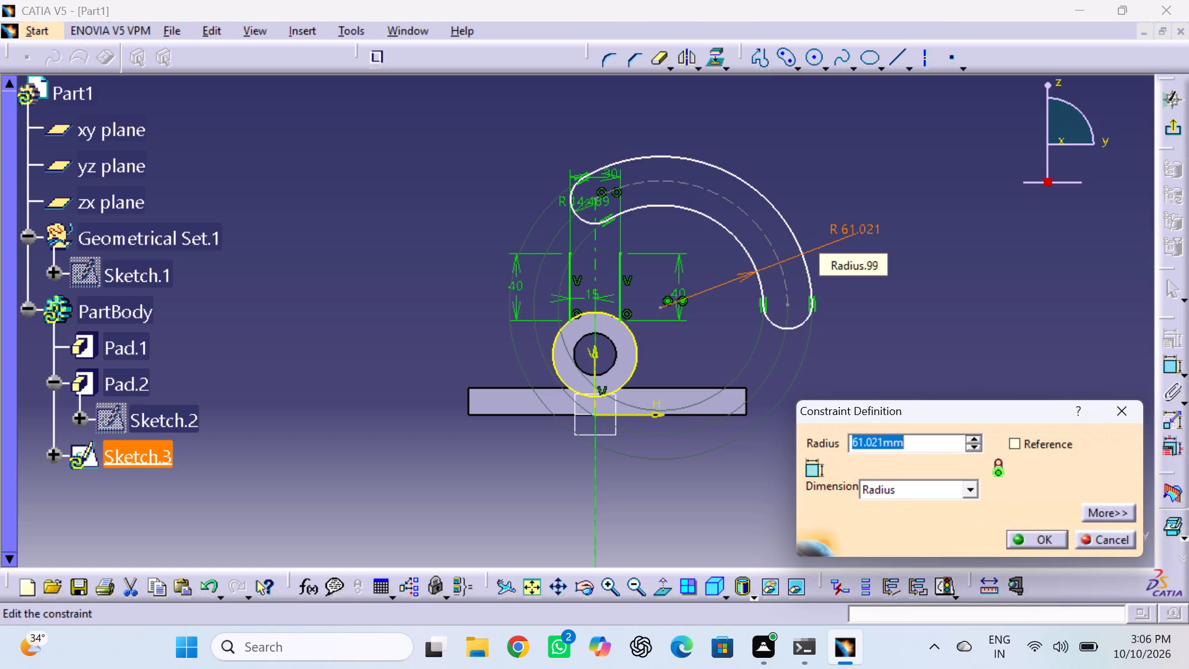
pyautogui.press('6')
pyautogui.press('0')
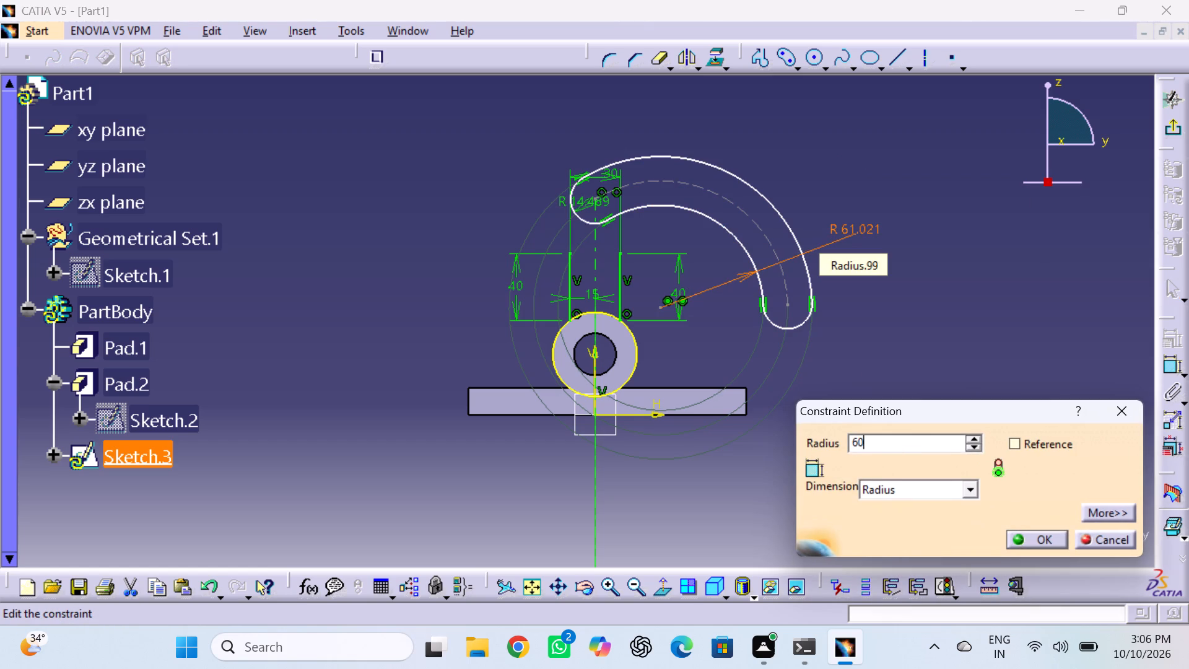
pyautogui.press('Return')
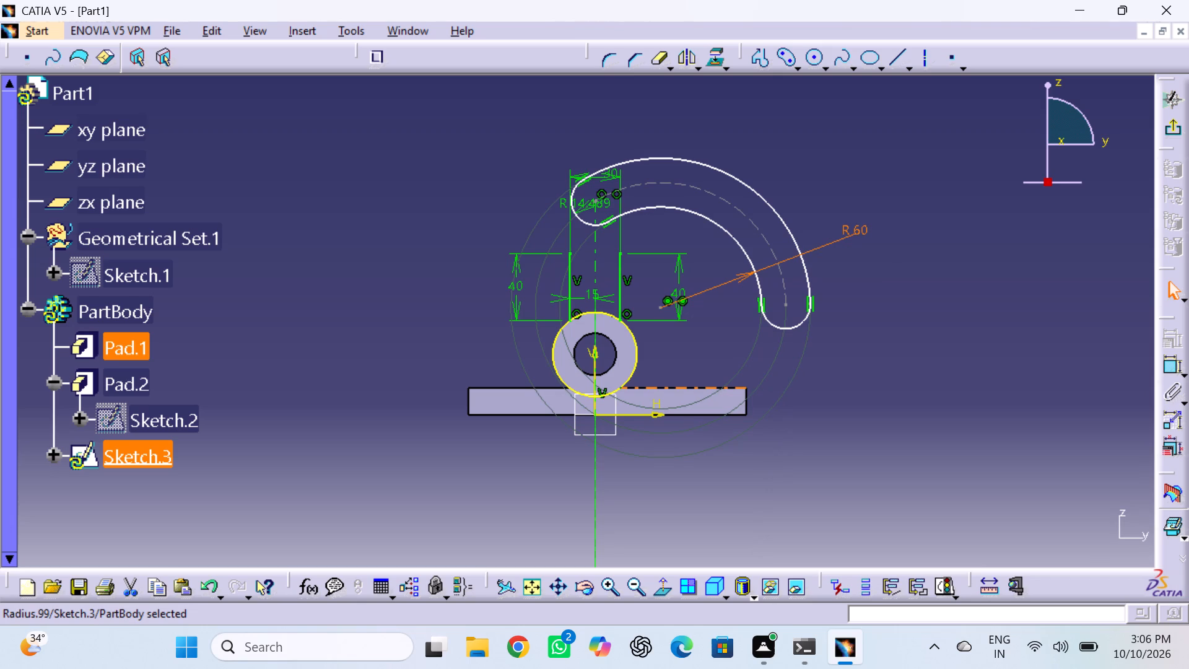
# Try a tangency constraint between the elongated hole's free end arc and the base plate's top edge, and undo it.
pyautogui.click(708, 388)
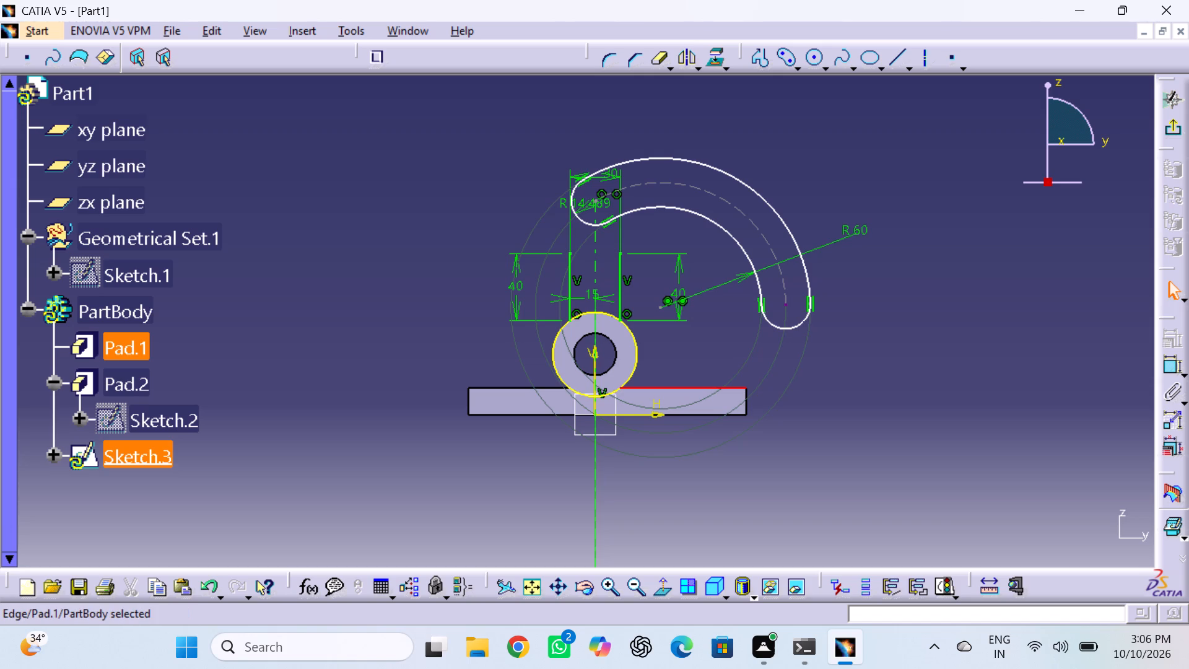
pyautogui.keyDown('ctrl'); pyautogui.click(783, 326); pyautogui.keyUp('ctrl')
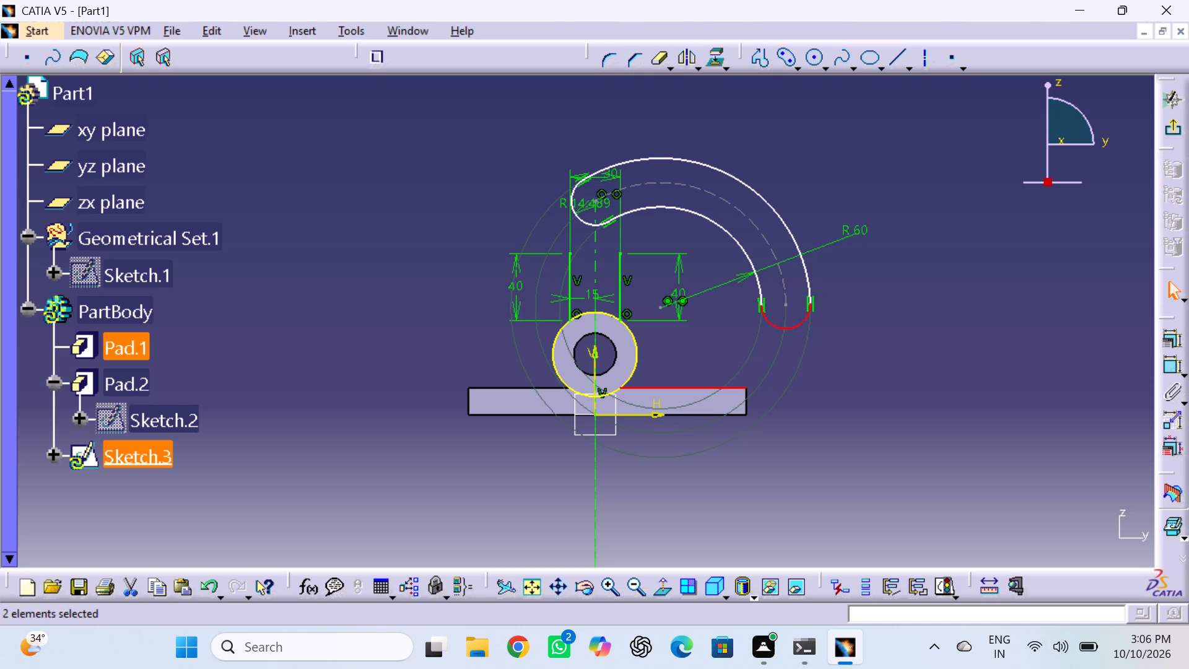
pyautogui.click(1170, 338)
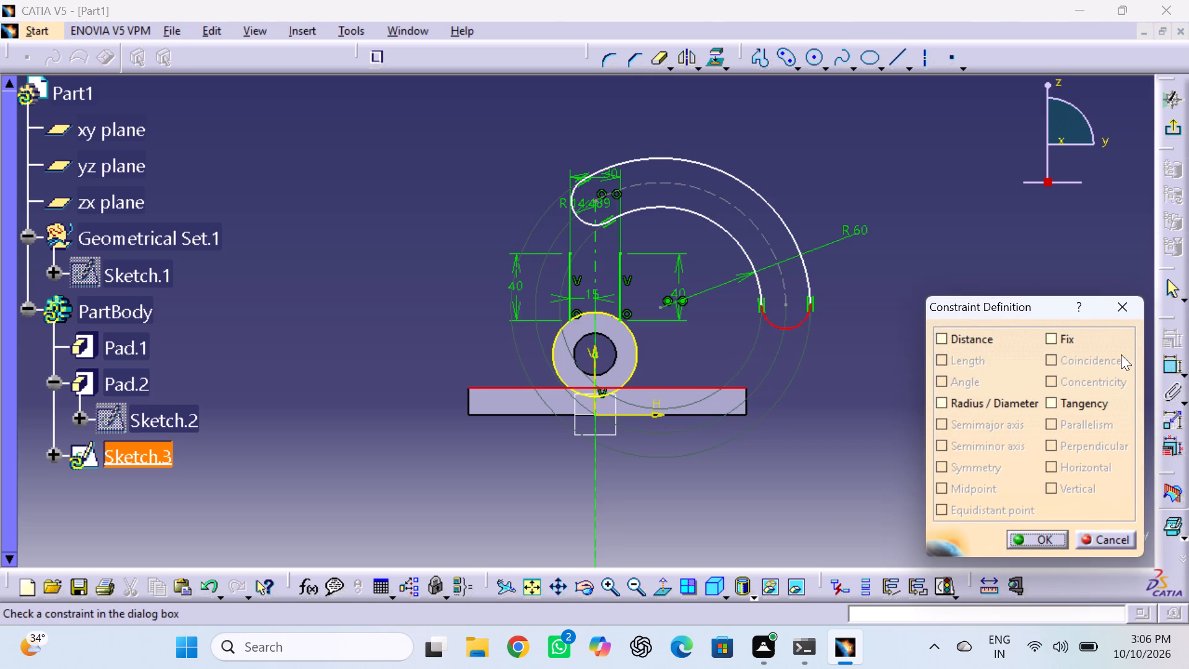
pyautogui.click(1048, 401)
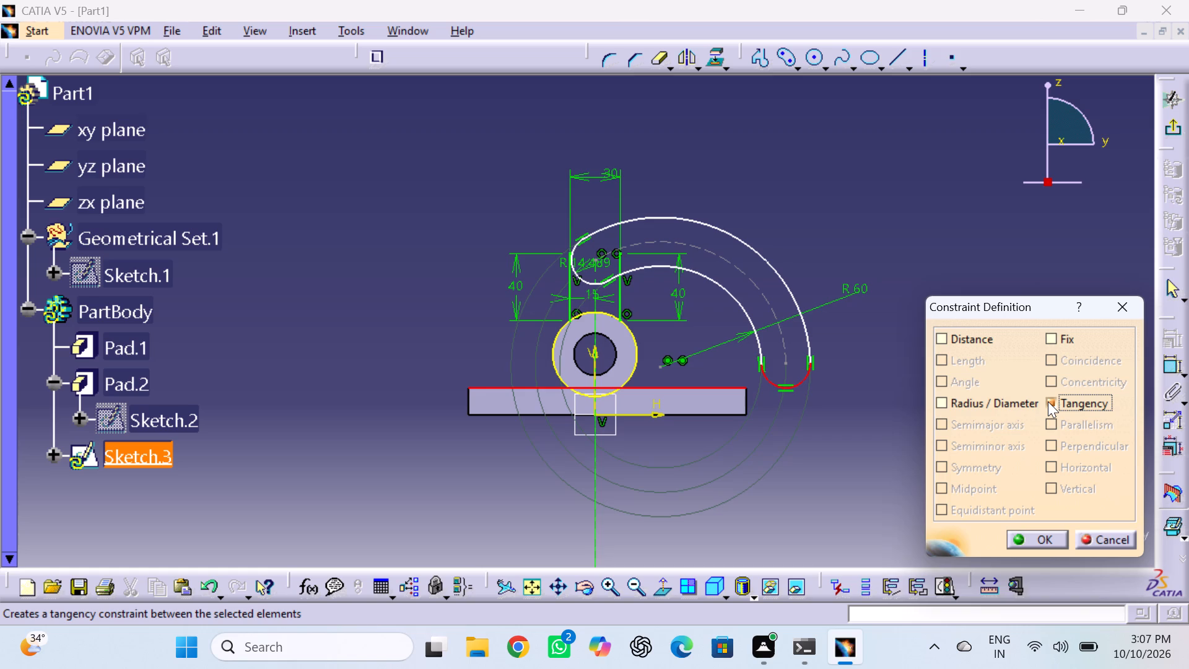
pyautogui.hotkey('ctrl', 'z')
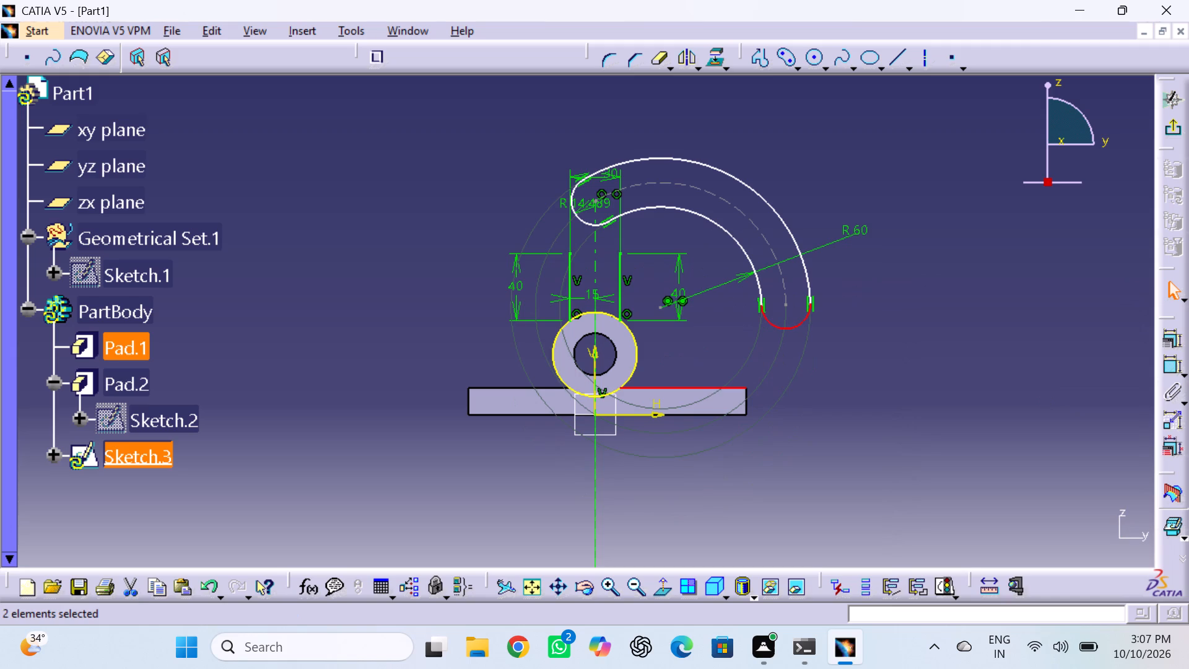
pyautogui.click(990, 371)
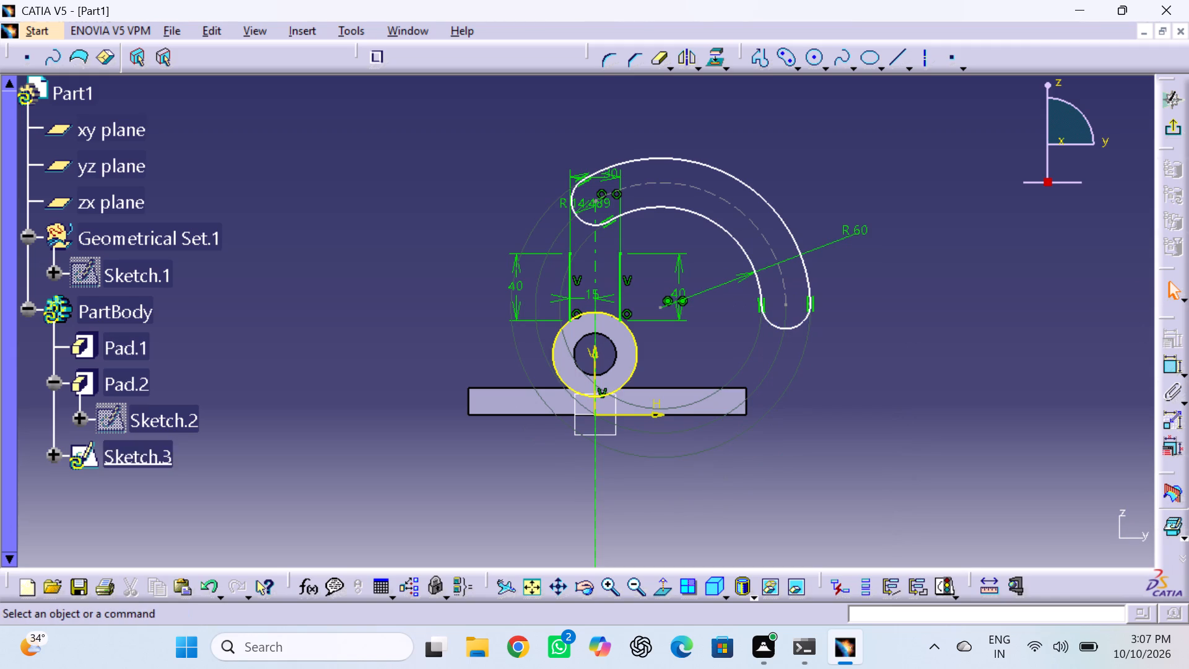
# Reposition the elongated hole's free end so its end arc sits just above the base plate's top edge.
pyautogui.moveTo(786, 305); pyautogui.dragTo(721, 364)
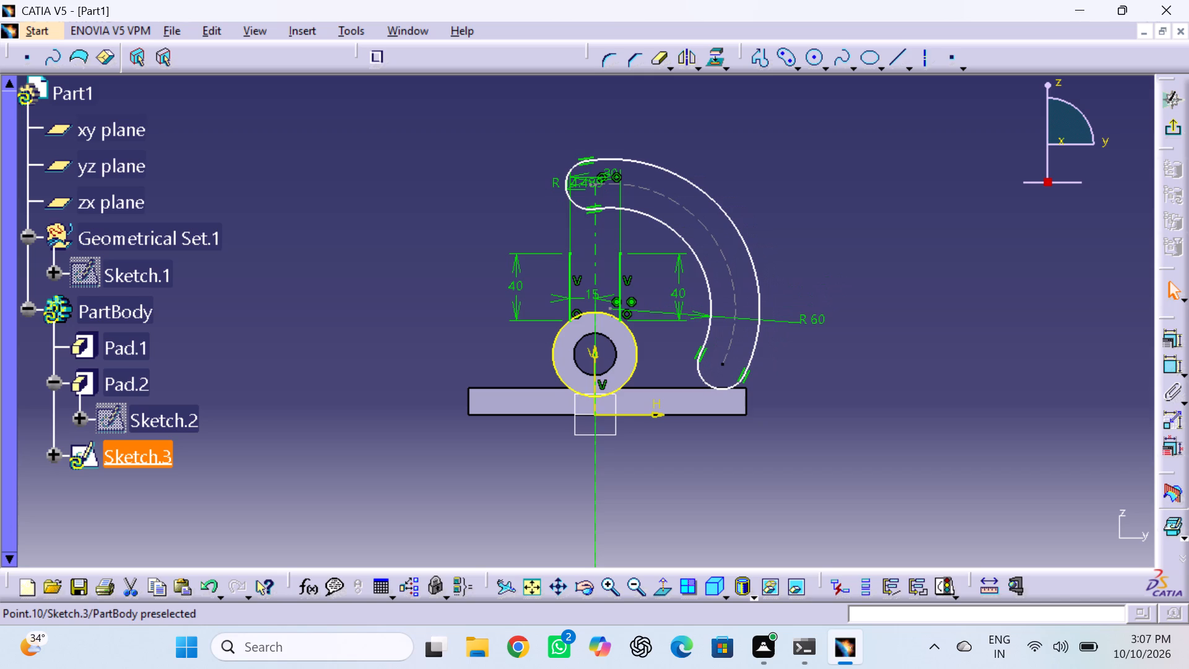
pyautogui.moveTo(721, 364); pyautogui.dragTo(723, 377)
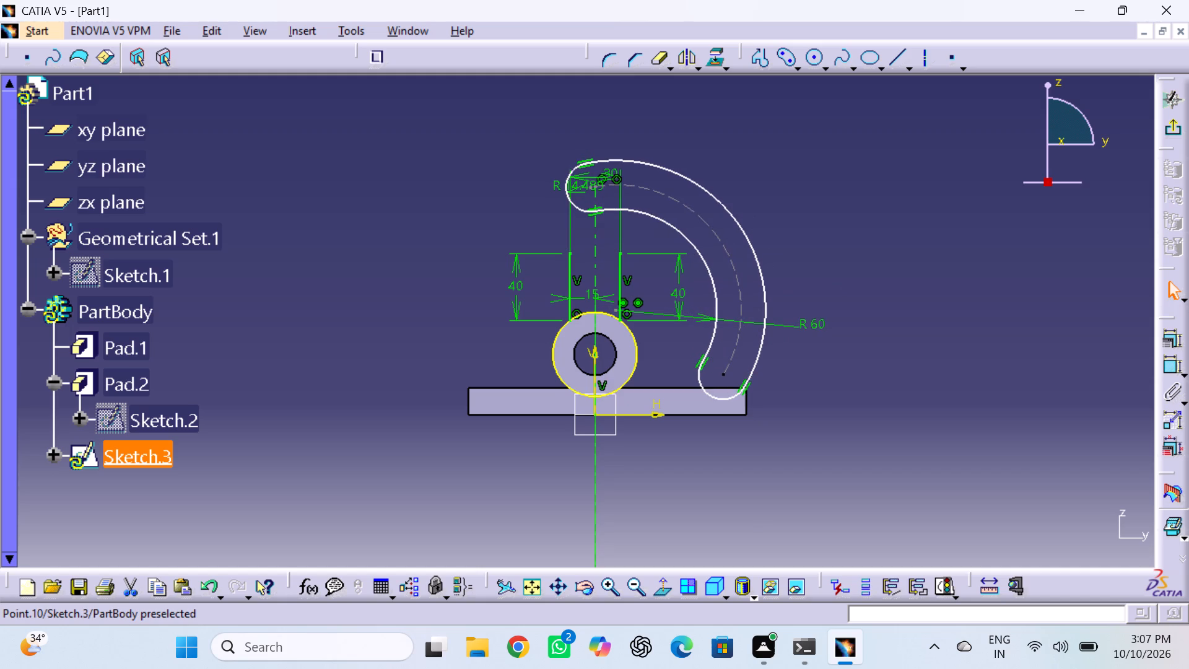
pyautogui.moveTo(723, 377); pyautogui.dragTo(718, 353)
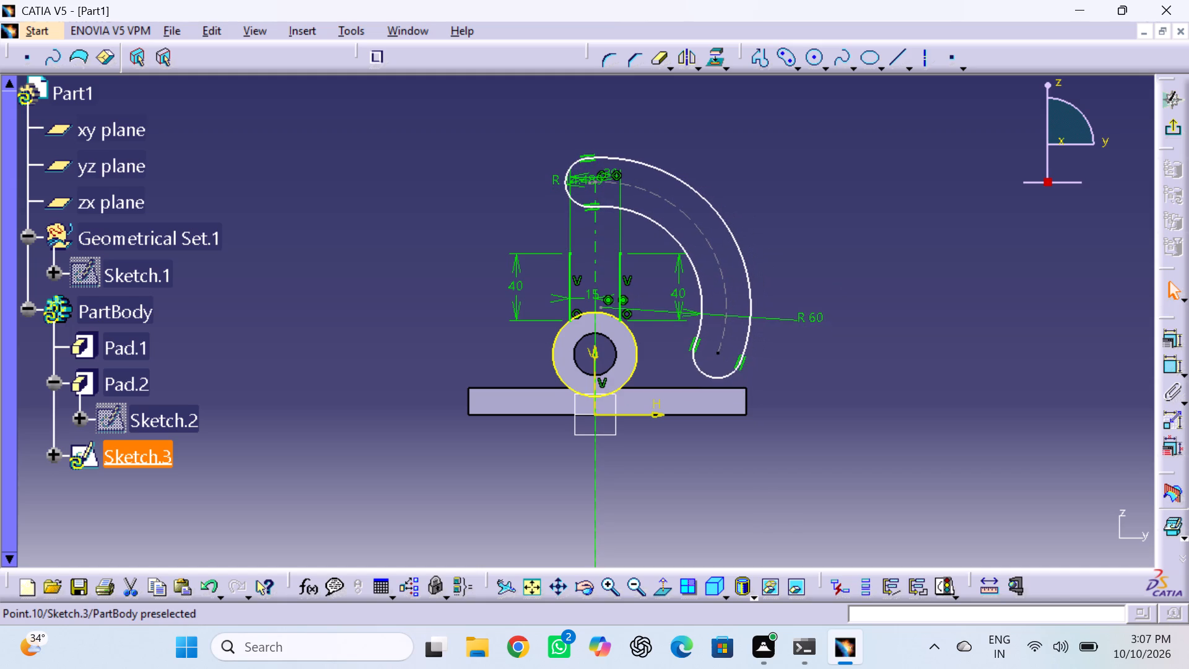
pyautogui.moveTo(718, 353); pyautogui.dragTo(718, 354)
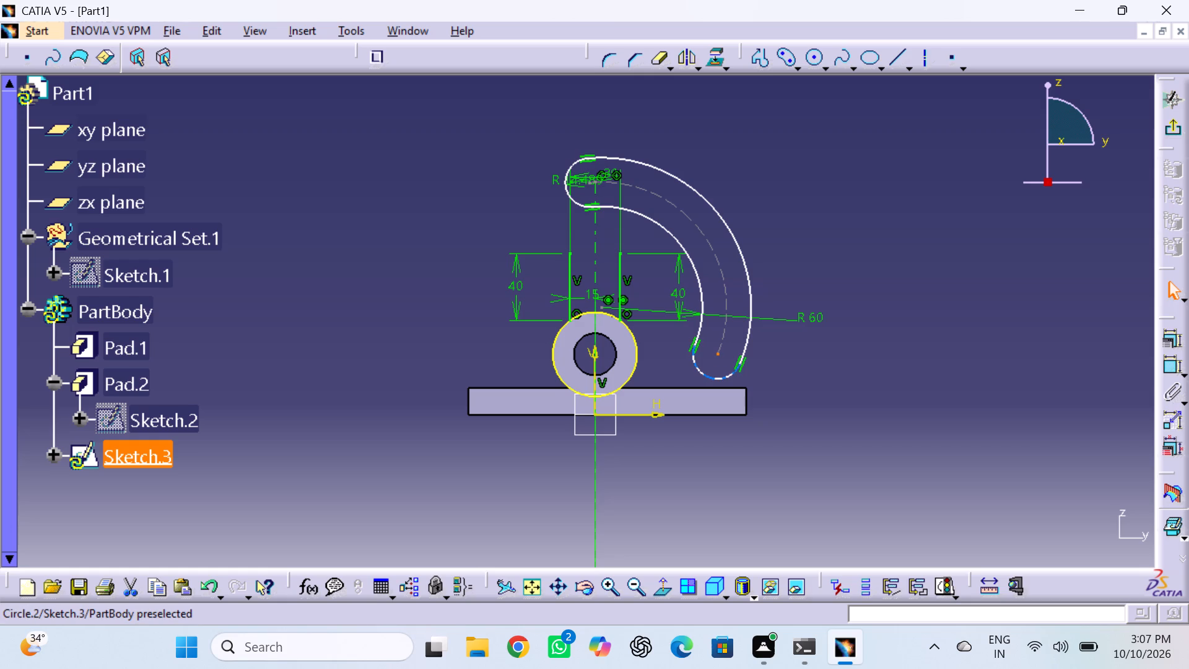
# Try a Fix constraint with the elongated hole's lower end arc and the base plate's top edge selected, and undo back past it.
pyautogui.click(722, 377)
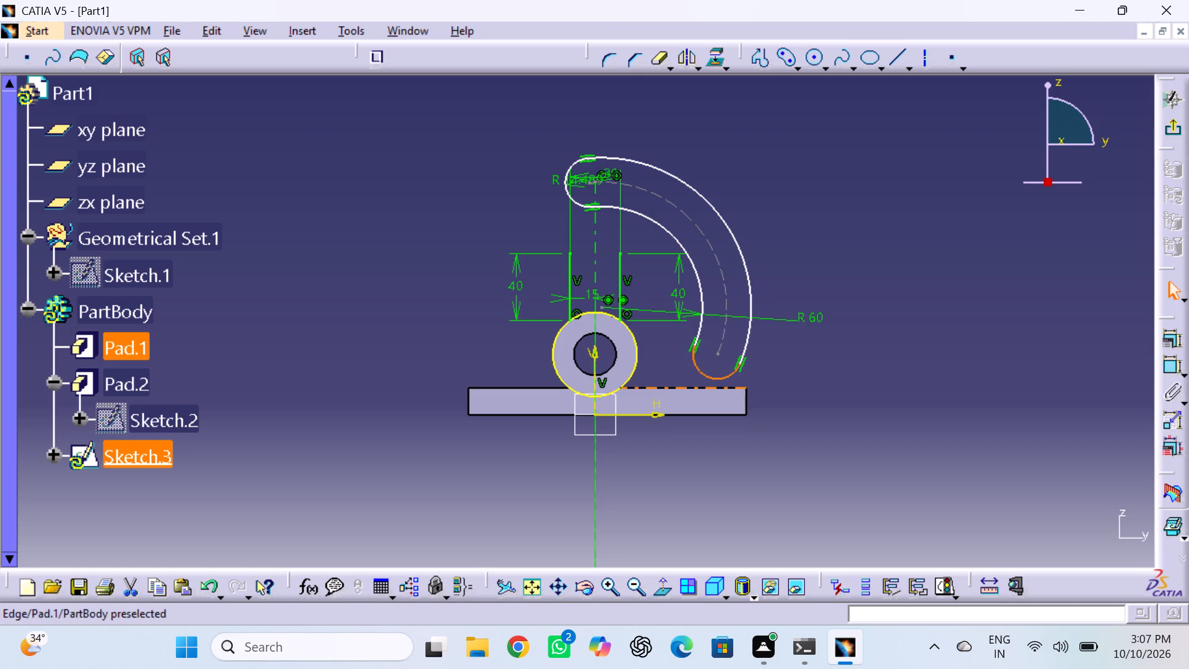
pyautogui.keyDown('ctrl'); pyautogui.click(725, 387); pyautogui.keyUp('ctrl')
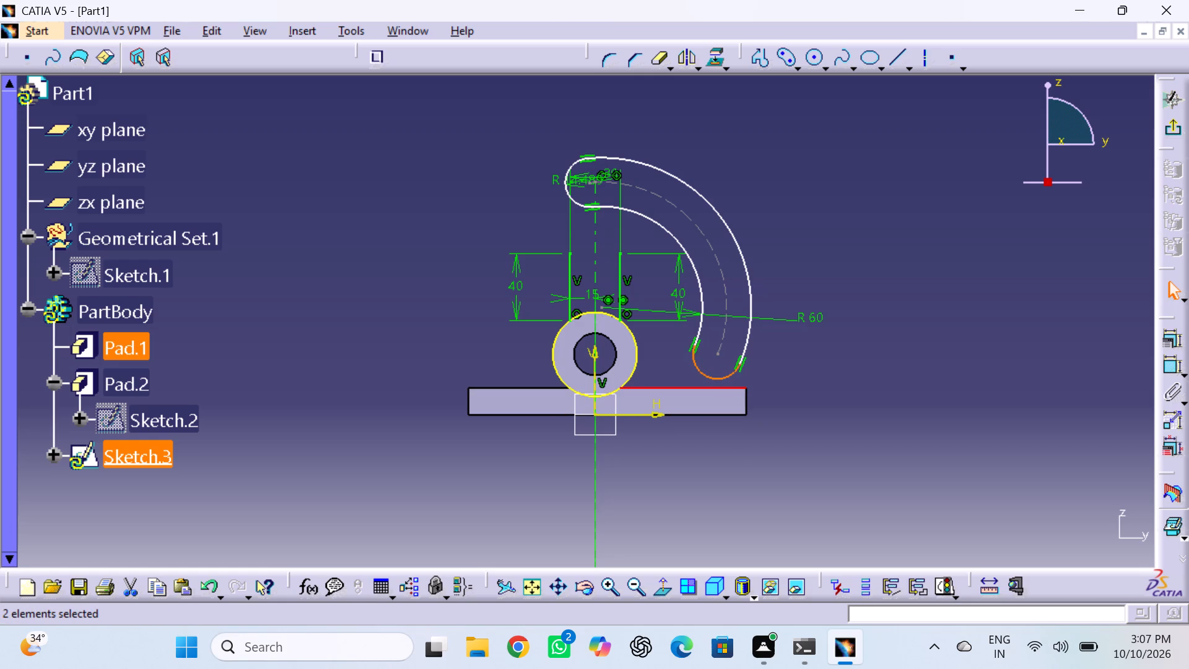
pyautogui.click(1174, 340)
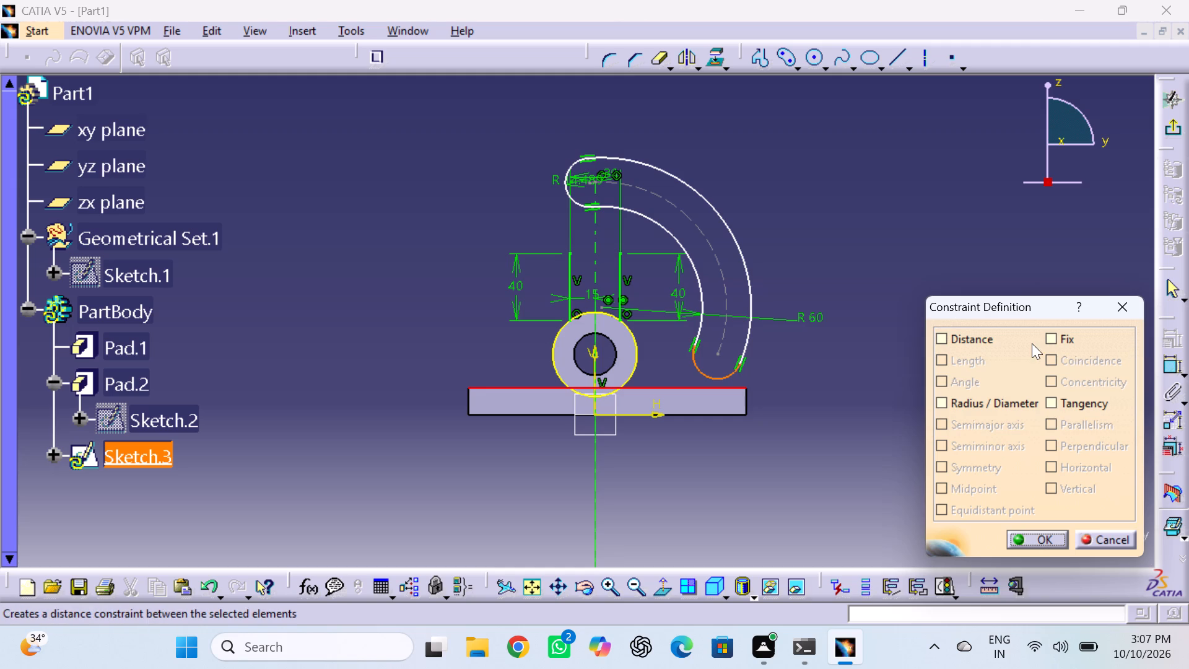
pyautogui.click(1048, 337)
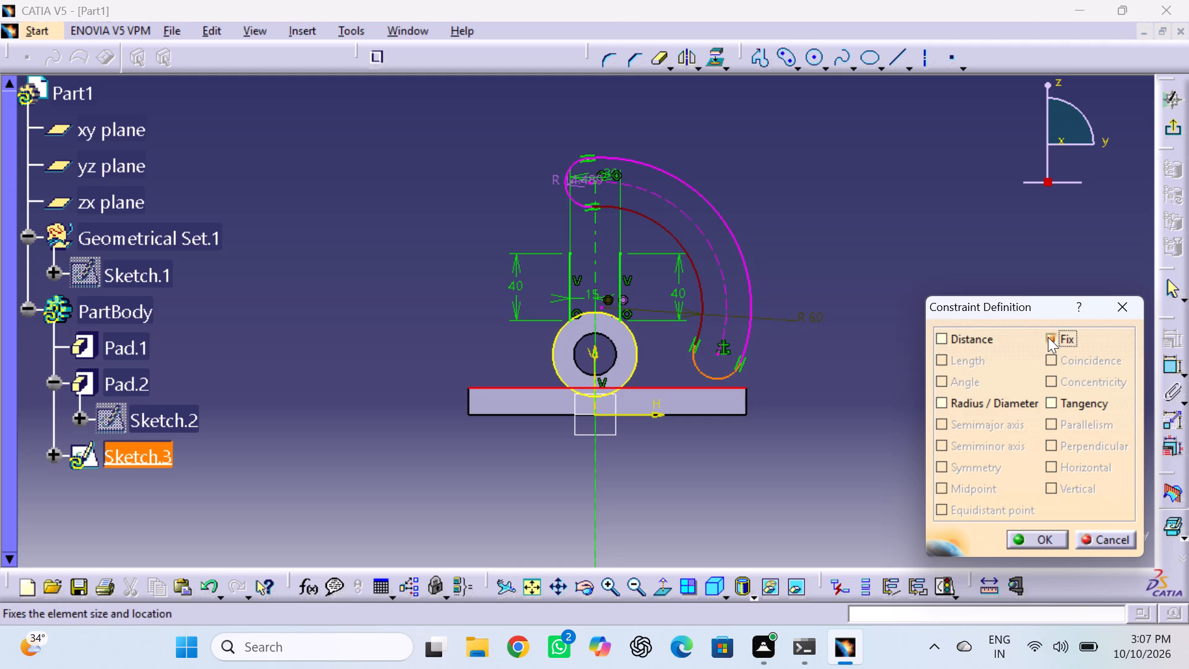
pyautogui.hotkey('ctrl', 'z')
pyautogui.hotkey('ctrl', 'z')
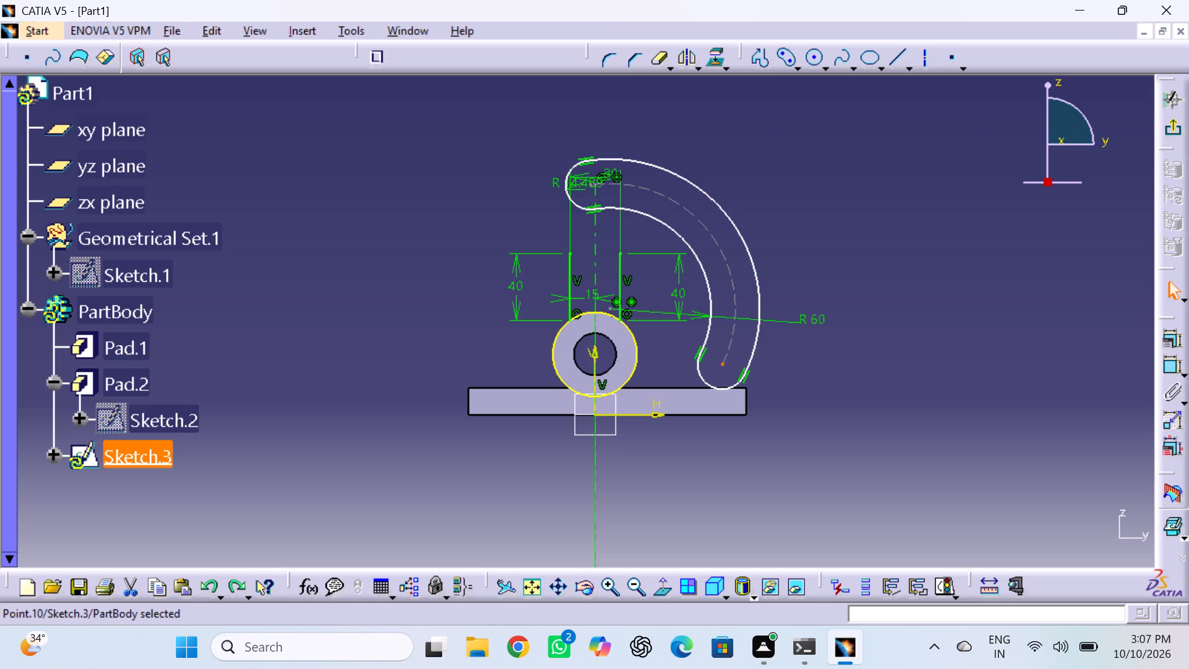
# Undo the end repositioning, the radius edits and the elongated hole, back to the two vertical lines and the axis line.
pyautogui.click(594, 185)
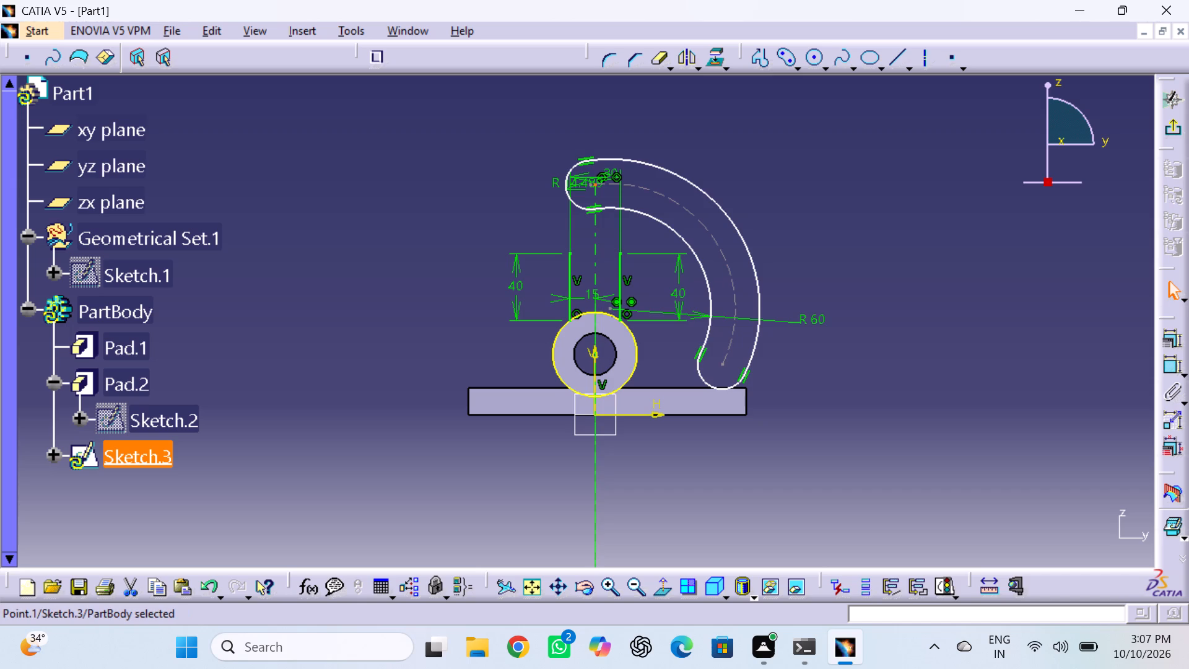
pyautogui.hotkey('ctrl', 'z')
pyautogui.hotkey('ctrl', 'z')
pyautogui.hotkey('ctrl', 'z')
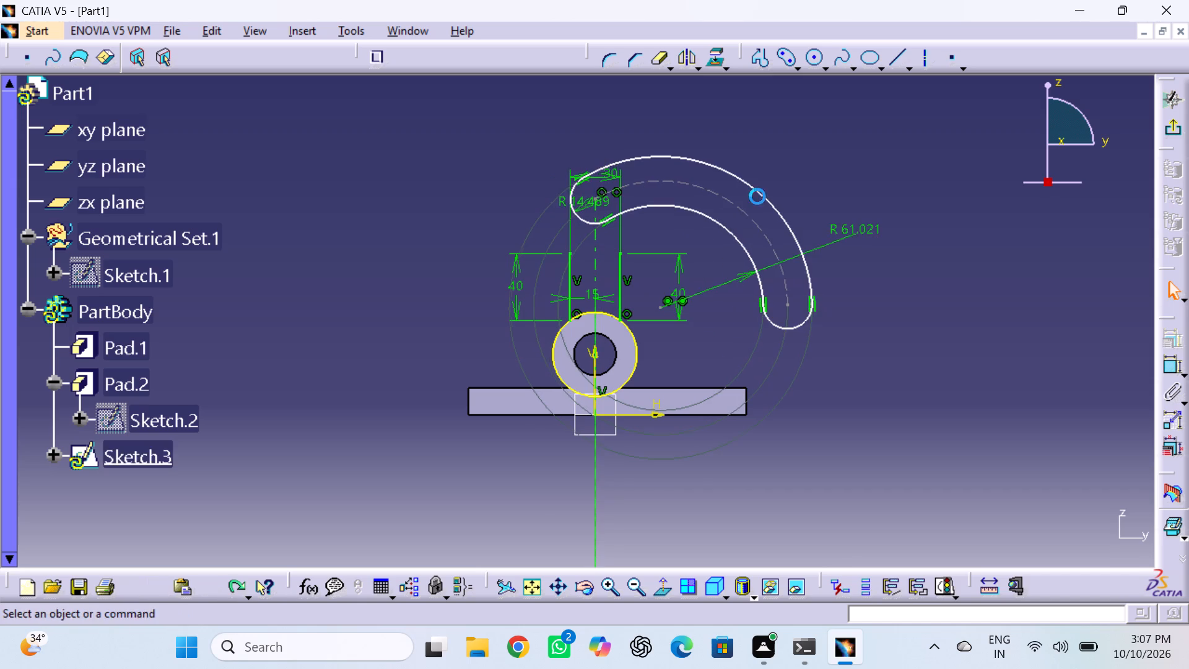
pyautogui.hotkey('ctrl', 'z')
pyautogui.hotkey('ctrl', 'z')
pyautogui.hotkey('ctrl', 'z')
pyautogui.hotkey('ctrl', 'z')
pyautogui.hotkey('ctrl', 'z')
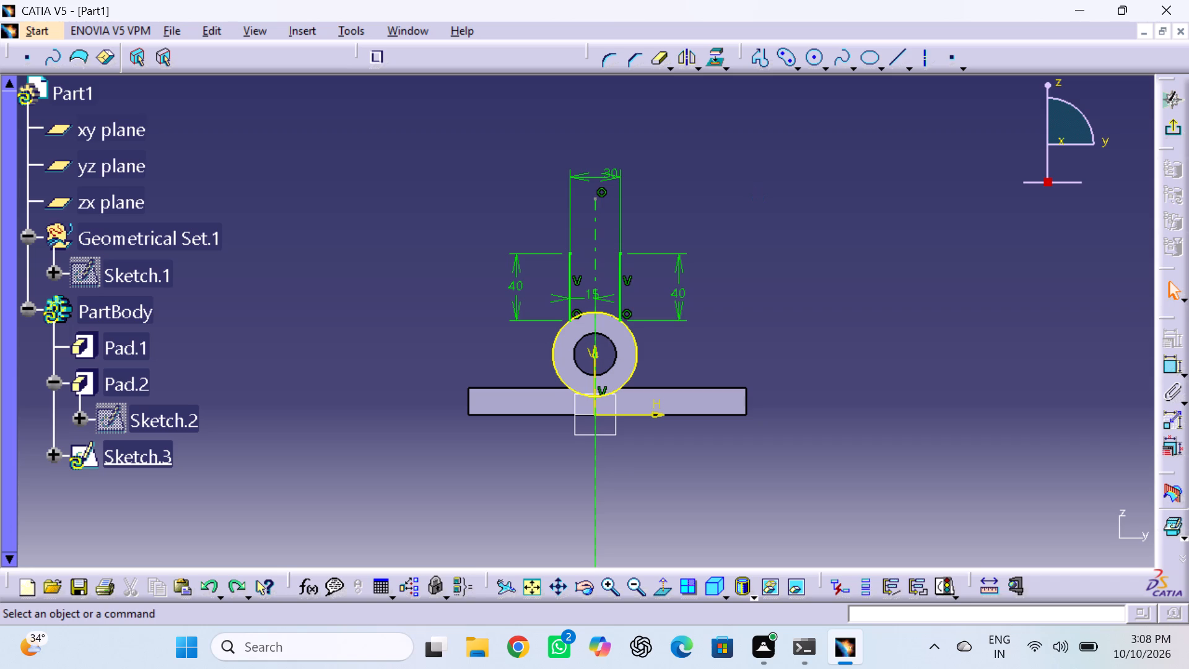
pyautogui.doubleClick(757, 196)
# Sketch a three-point arc with limits from the axis at V 96 to the base plate's top edge, bulging toward positive H, radius about 57 mm.
pyautogui.click(825, 63)
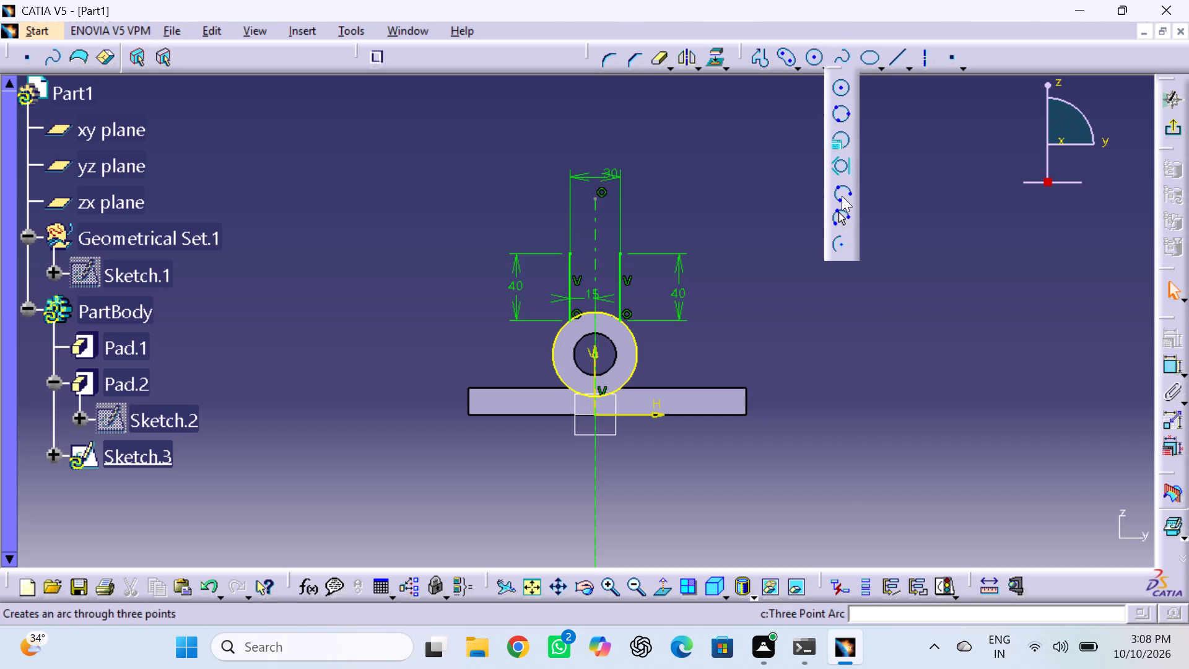
pyautogui.click(840, 216)
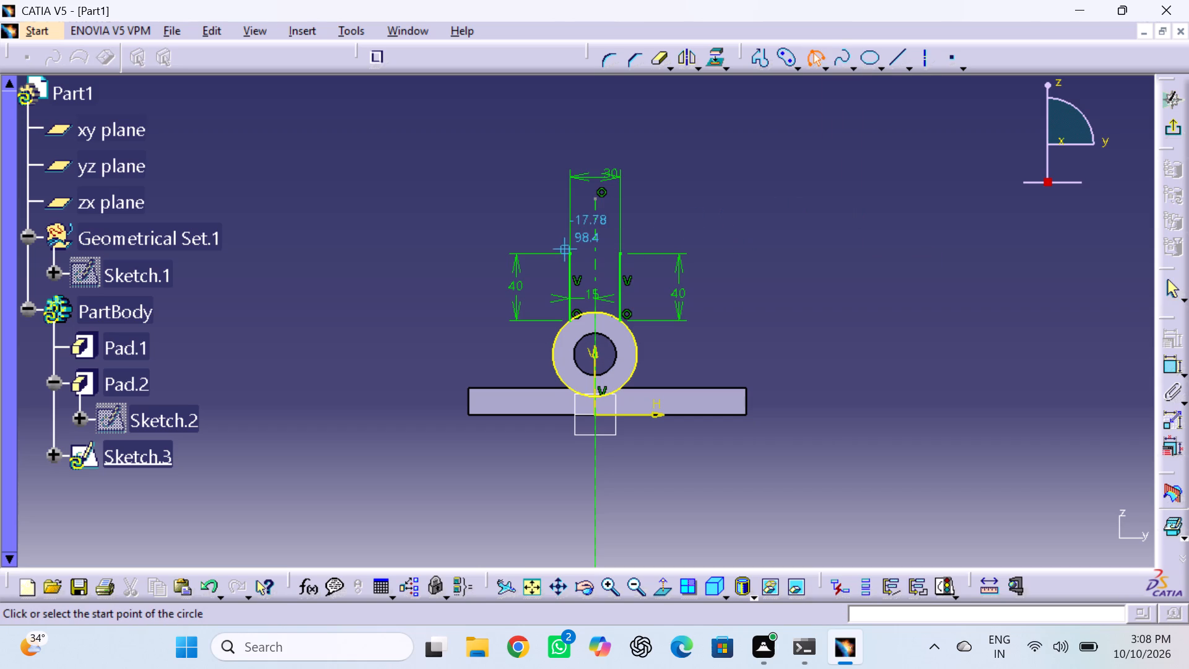
pyautogui.click(594, 251)
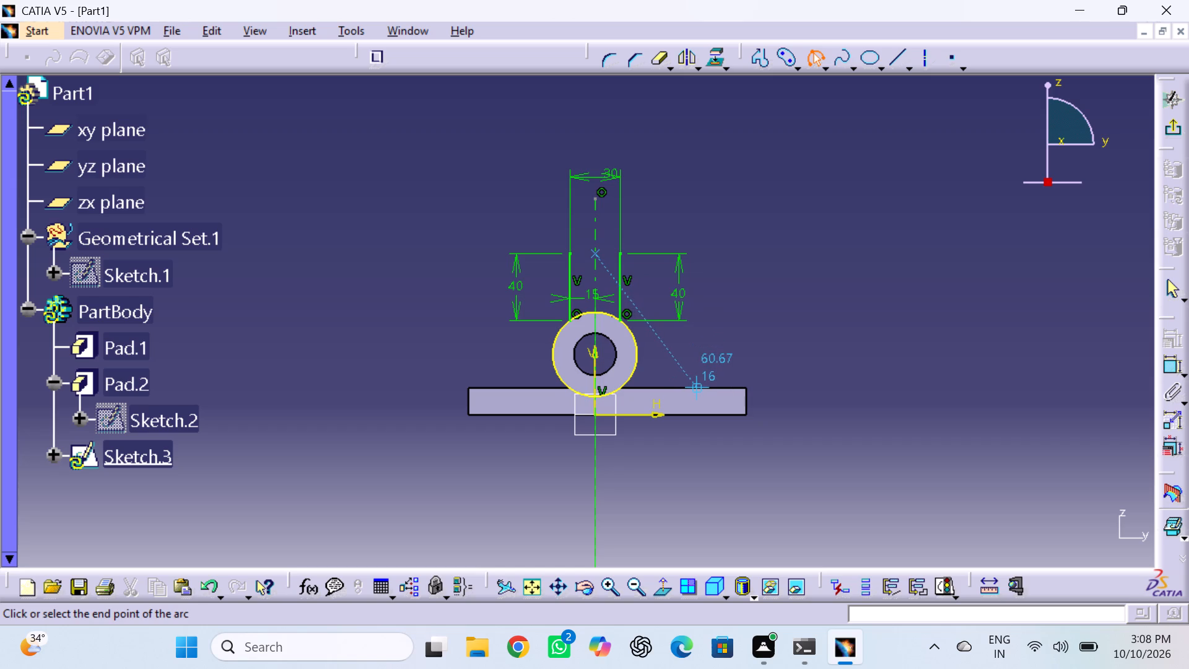
pyautogui.click(733, 388)
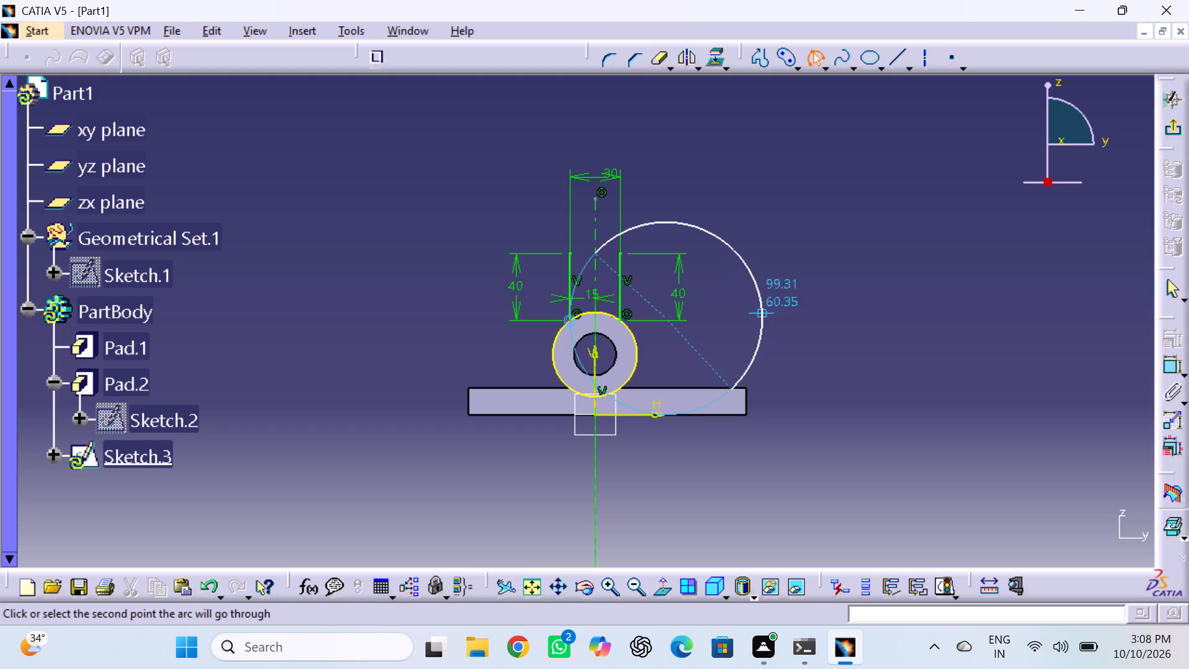
pyautogui.click(760, 313)
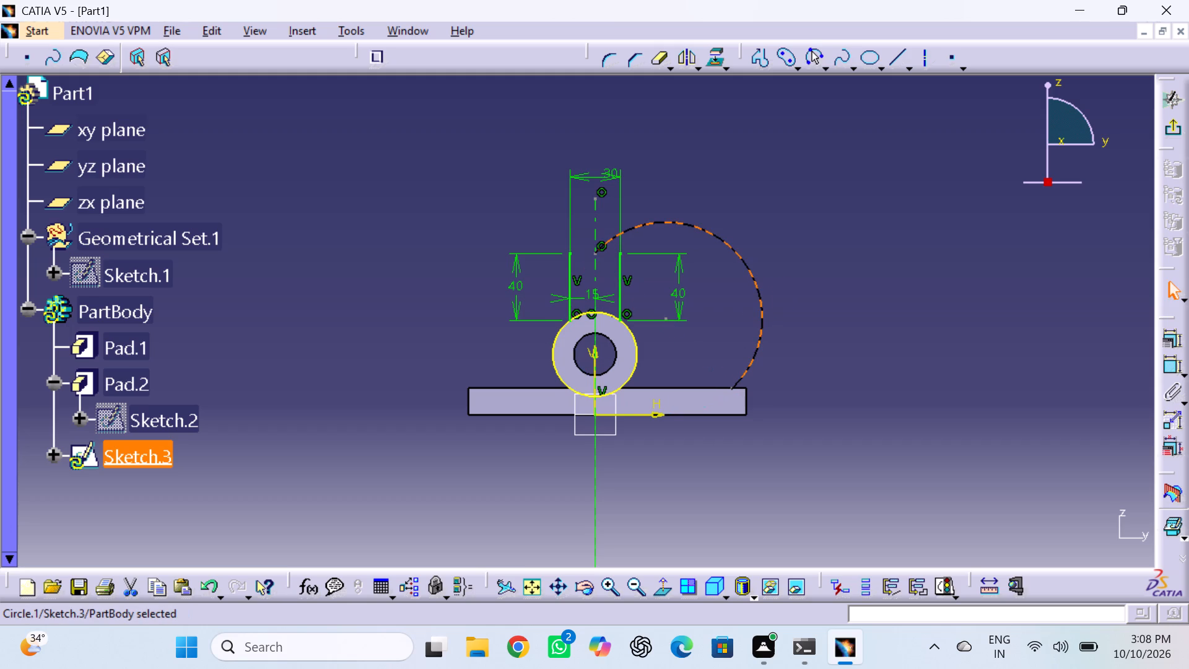
# Dimension the radius of the new arc and set it to 60 mm.
pyautogui.doubleClick(1174, 367)
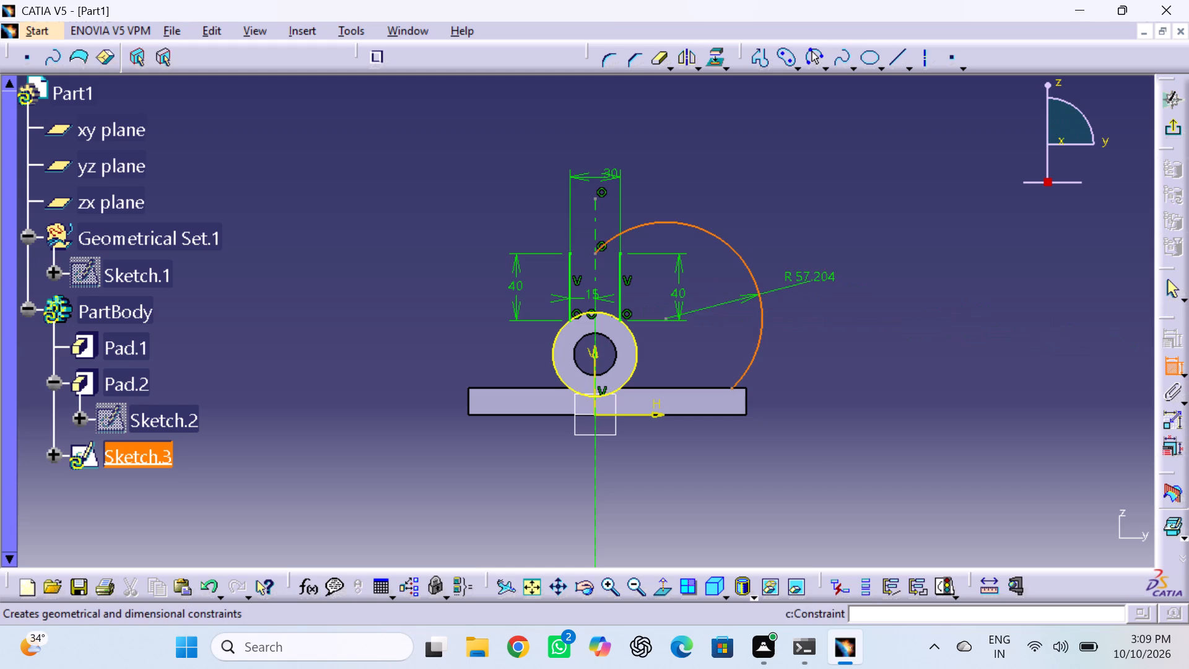
pyautogui.click(807, 274)
pyautogui.tripleClick(807, 267)
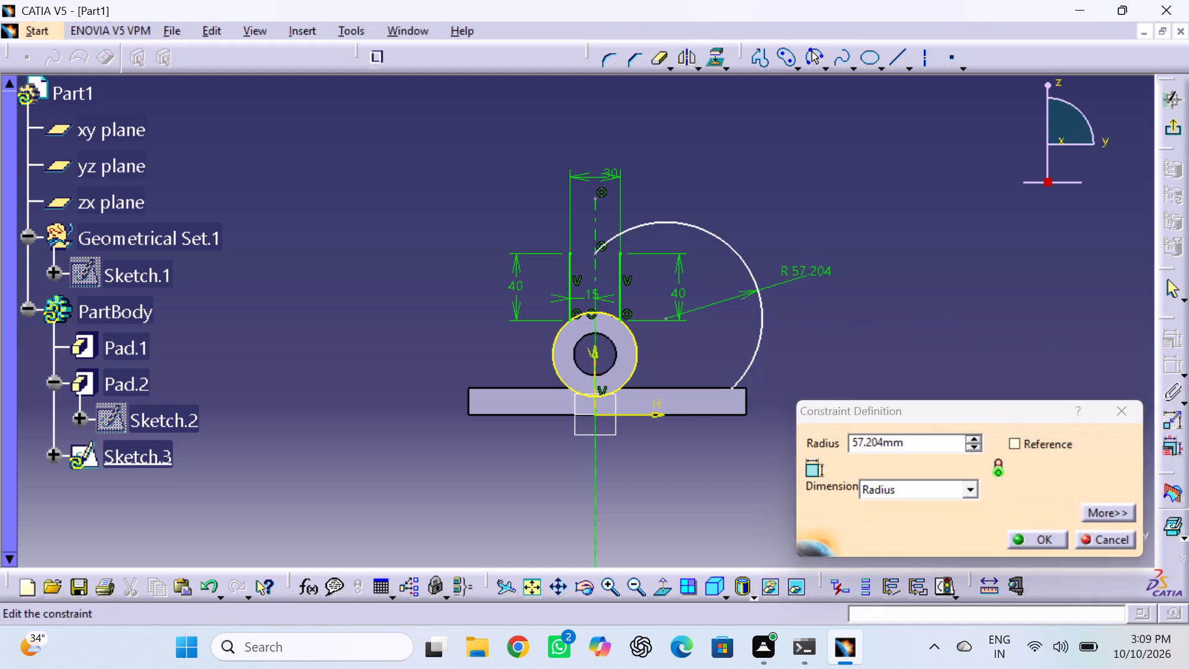
pyautogui.write('60')
pyautogui.press('Return')
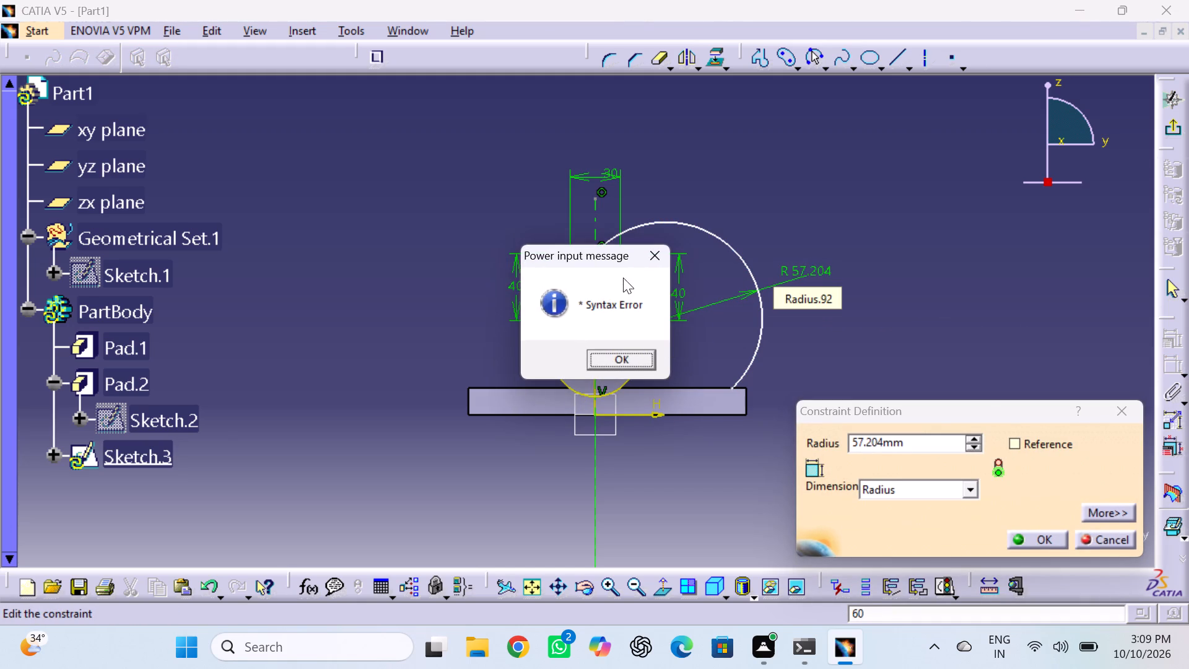
pyautogui.click(656, 253)
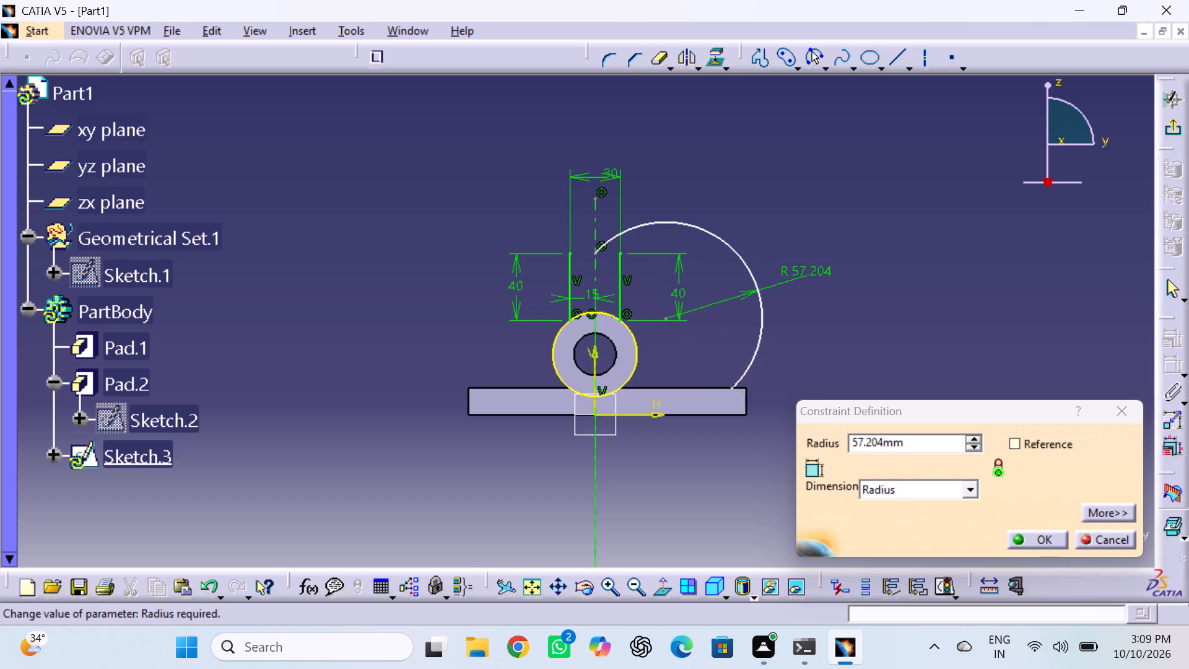
pyautogui.doubleClick(928, 439)
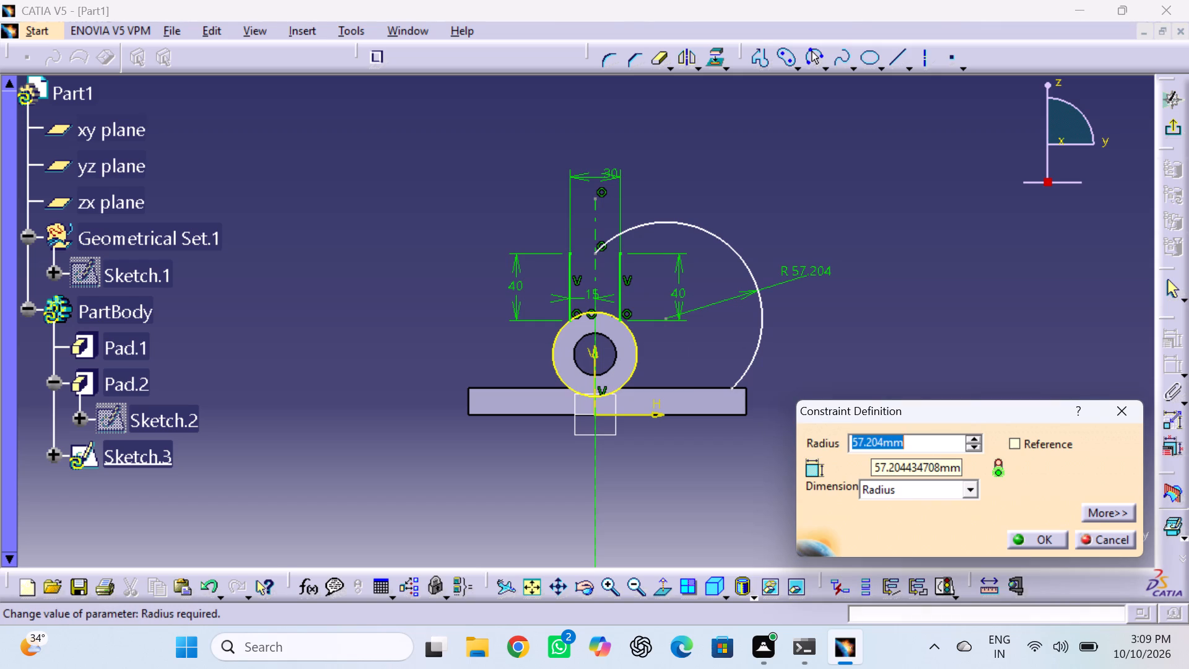
pyautogui.press('6')
pyautogui.press('0')
pyautogui.press('Return')
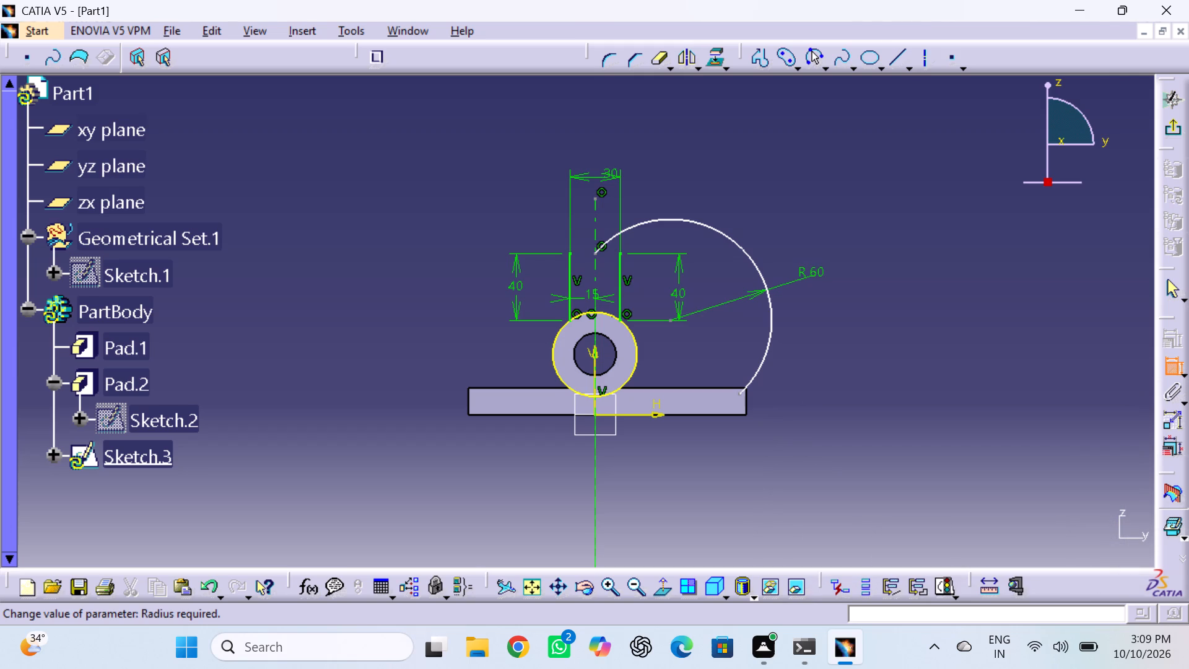
# Delete the 60 mm radius arc together with its radius dimensions.
pyautogui.click(761, 357)
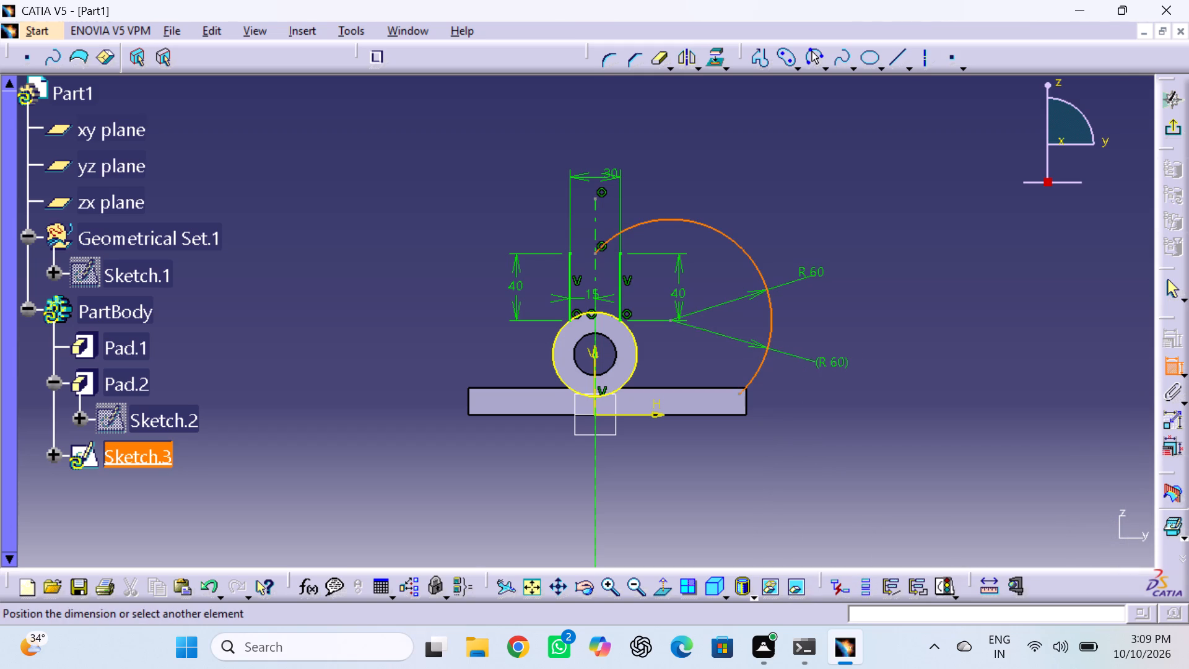
pyautogui.press('Delete')
pyautogui.press('Delete')
pyautogui.press('Delete')
pyautogui.press('Delete')
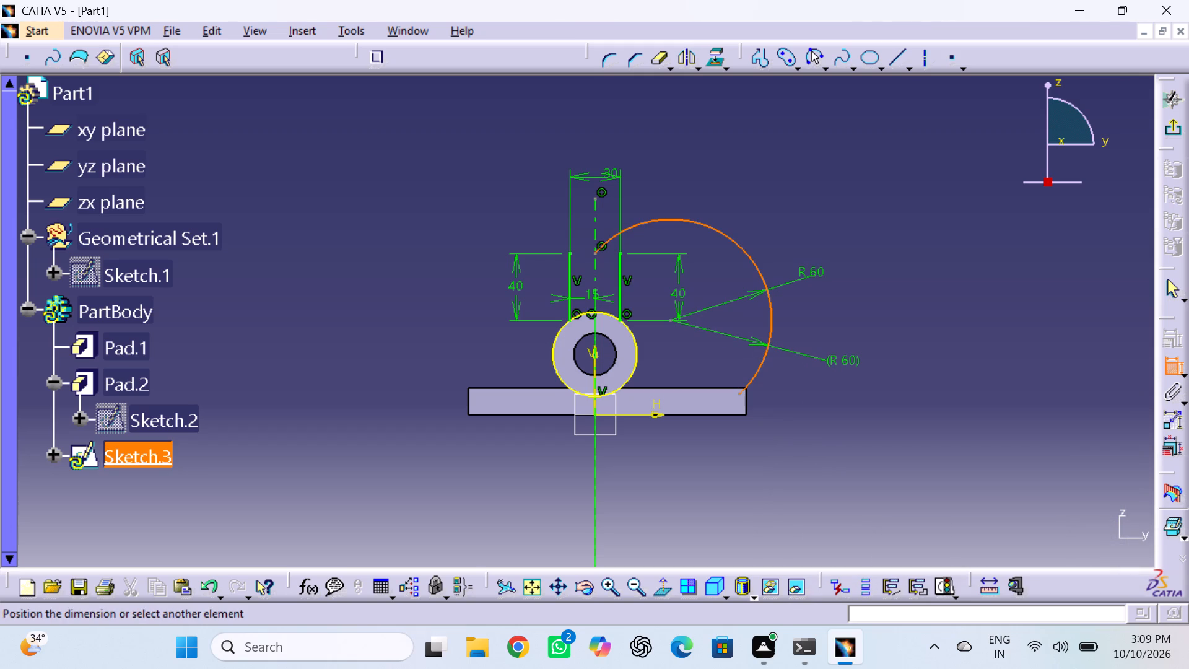
pyautogui.rightClick(842, 364)
pyautogui.click(939, 310)
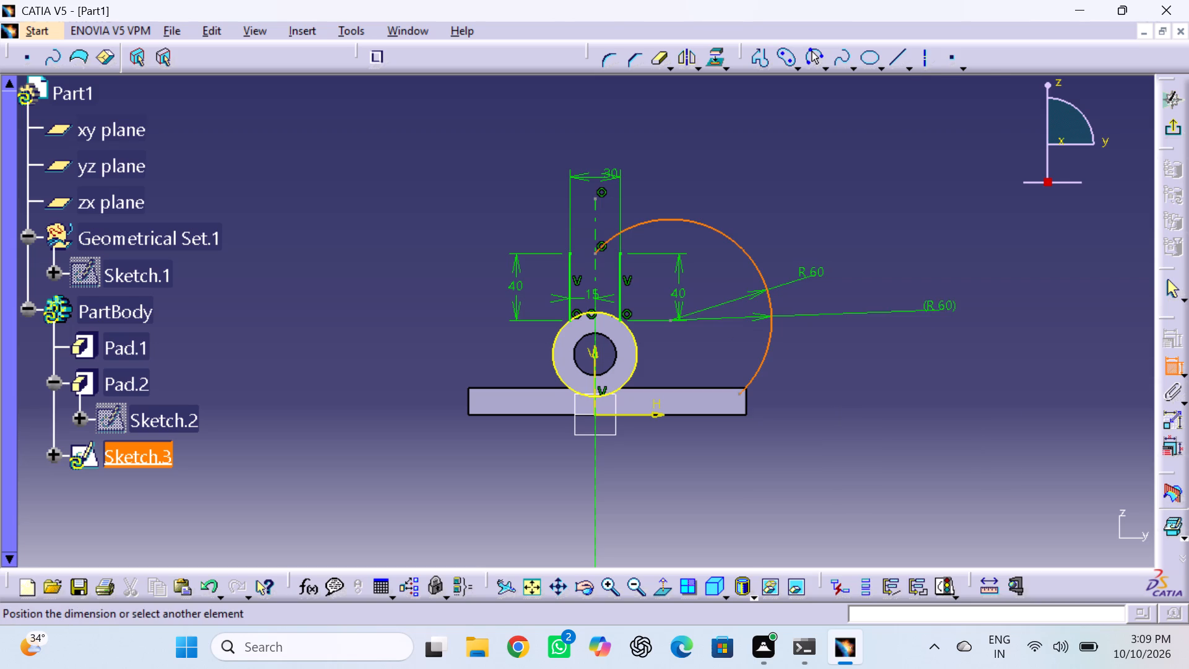
pyautogui.press('Delete')
pyautogui.click(939, 310)
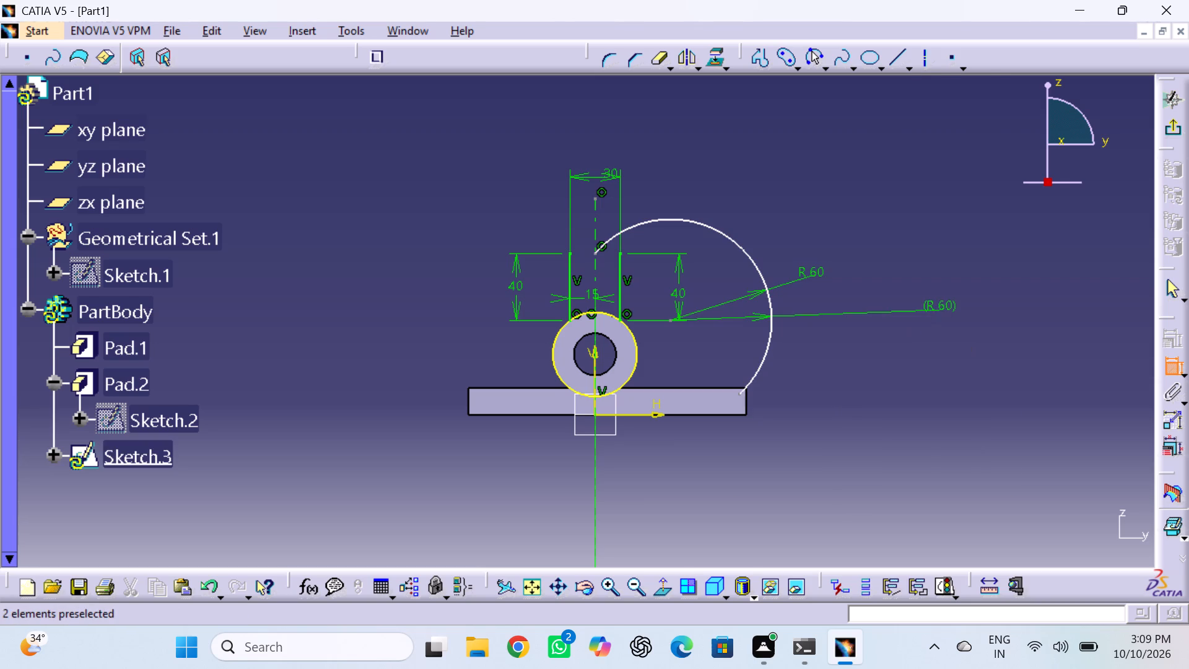
pyautogui.click(768, 303)
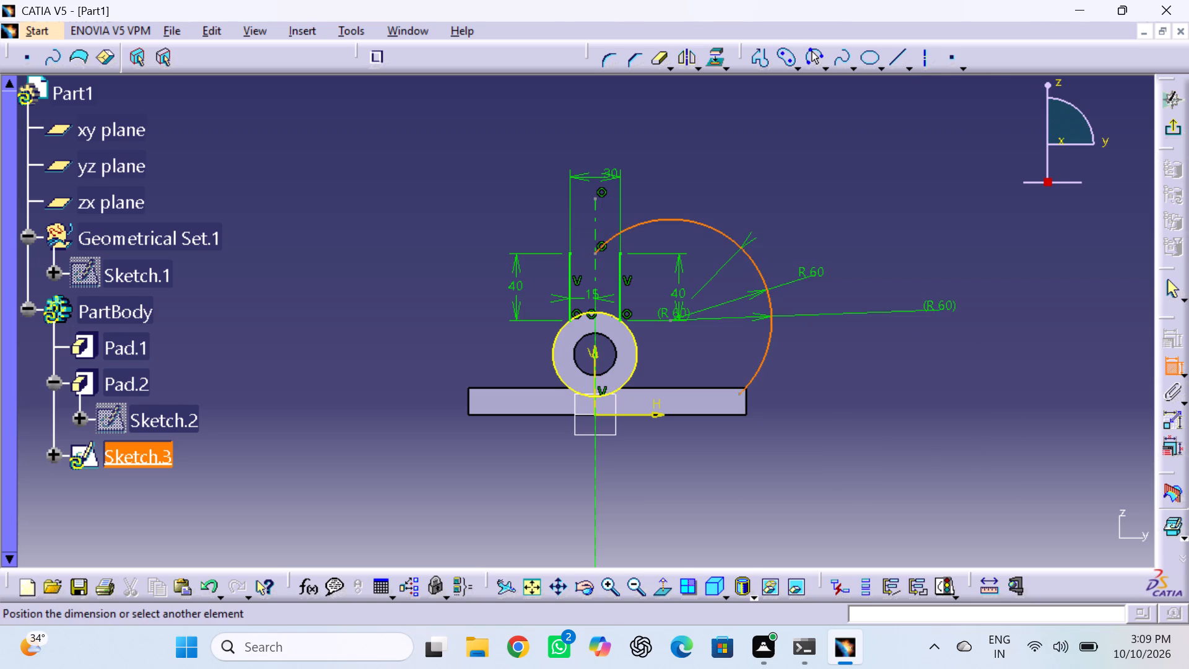
pyautogui.press('Delete')
pyautogui.press('Delete')
pyautogui.press('Delete')
pyautogui.press('Delete')
pyautogui.press('Delete')
pyautogui.press('Escape')
pyautogui.press('Escape')
pyautogui.press('Escape')
pyautogui.press('Escape')
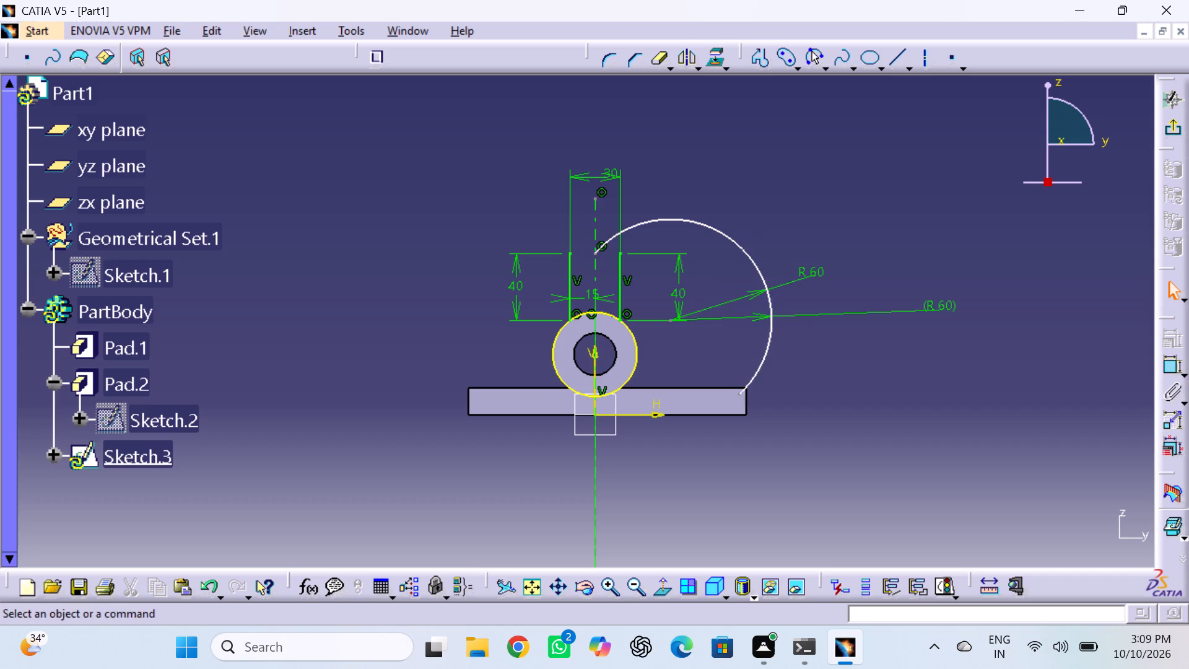
pyautogui.click(772, 295)
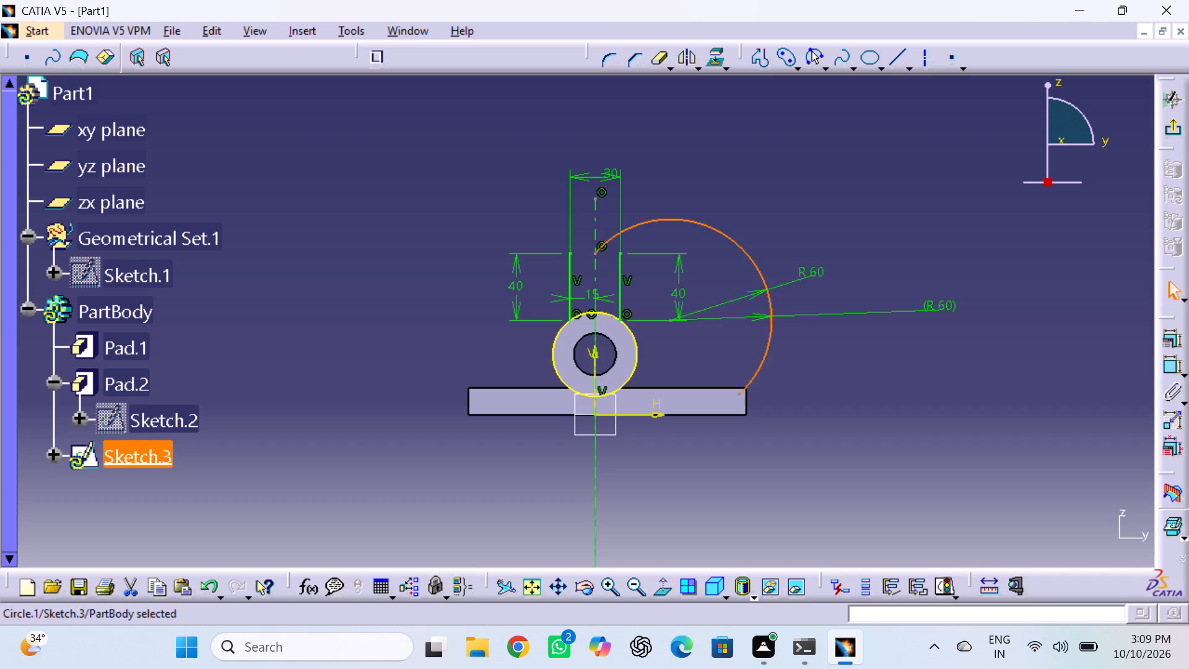
pyautogui.press('Delete')
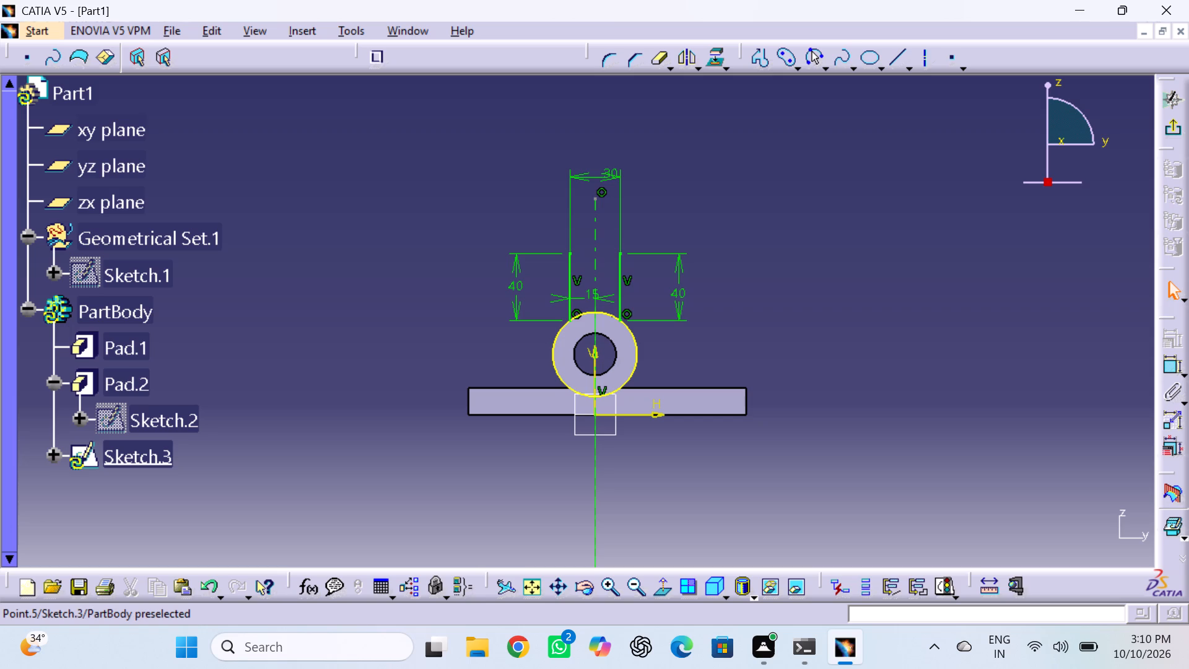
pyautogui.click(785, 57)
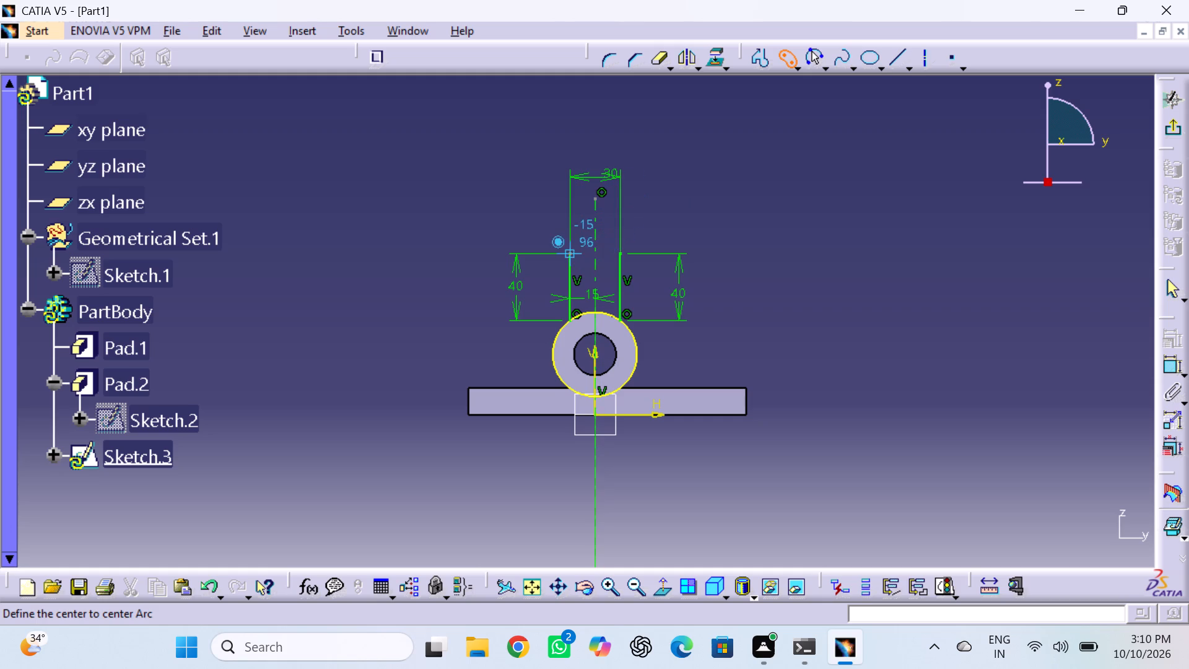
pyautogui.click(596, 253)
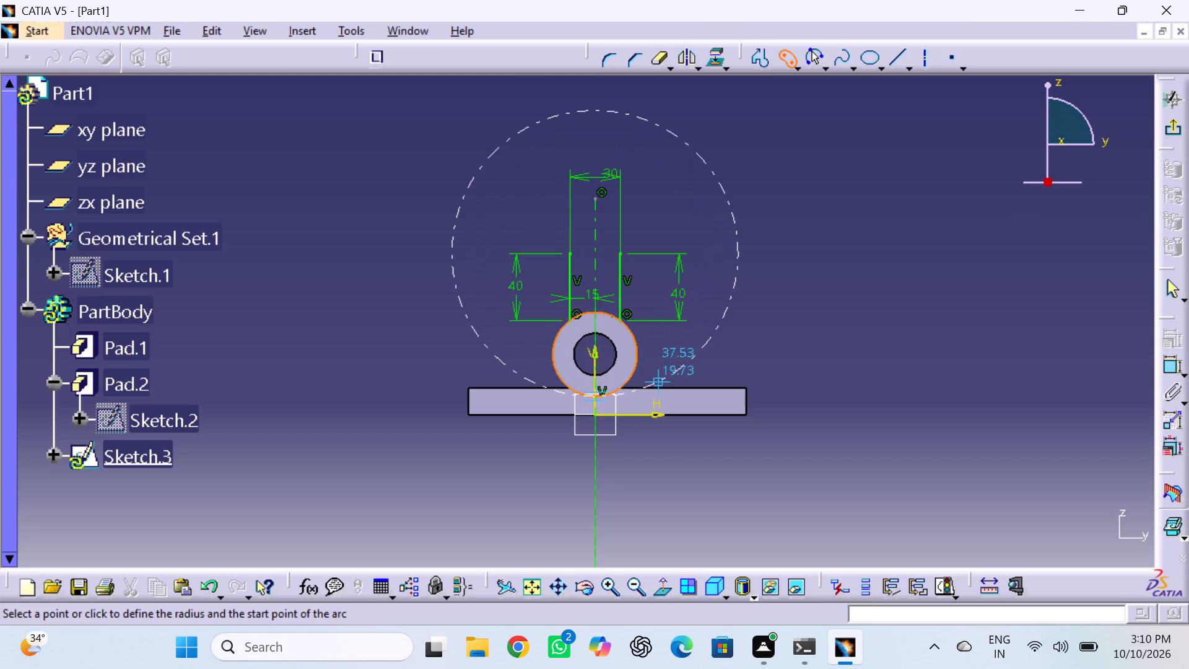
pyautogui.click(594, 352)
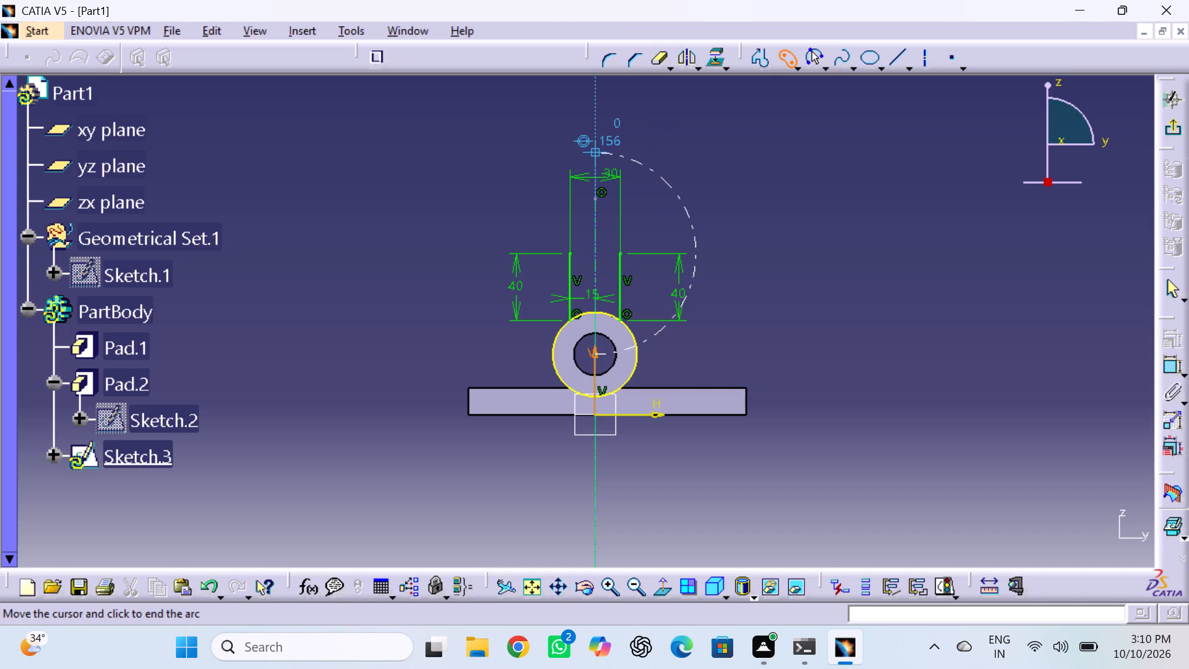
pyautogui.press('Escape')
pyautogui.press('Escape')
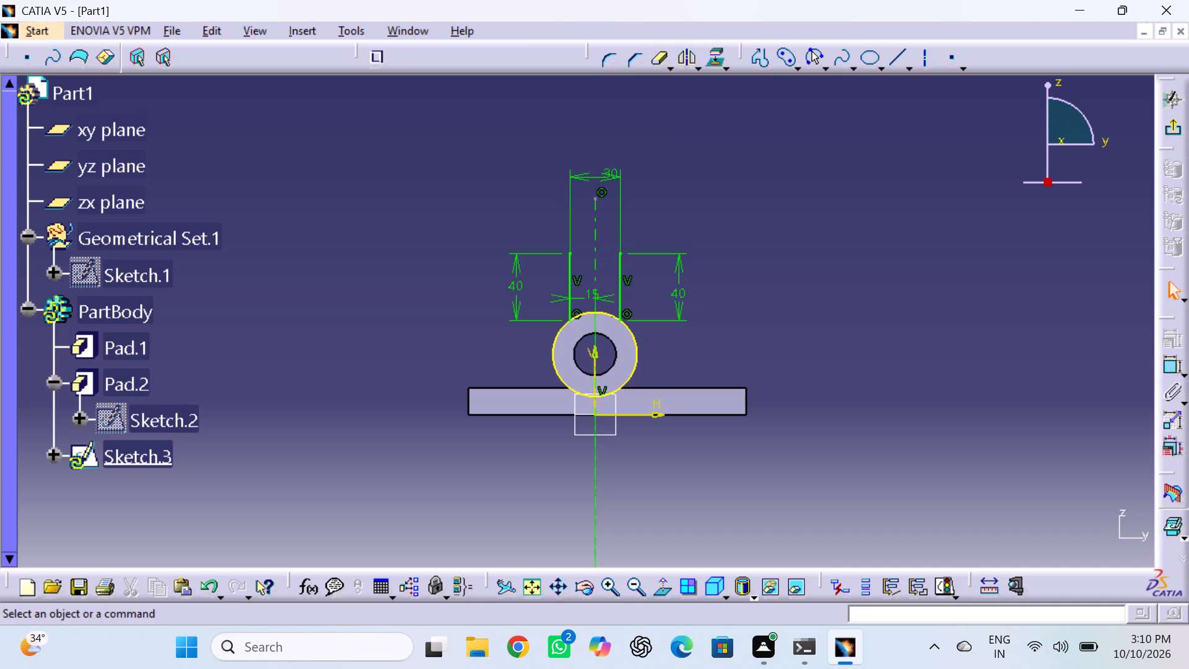
# Sketch a cylindrical elongated hole centred on the tube, from about H 76, V 22 to the axis at V 113, end radius about 14 mm.
pyautogui.doubleClick(785, 53)
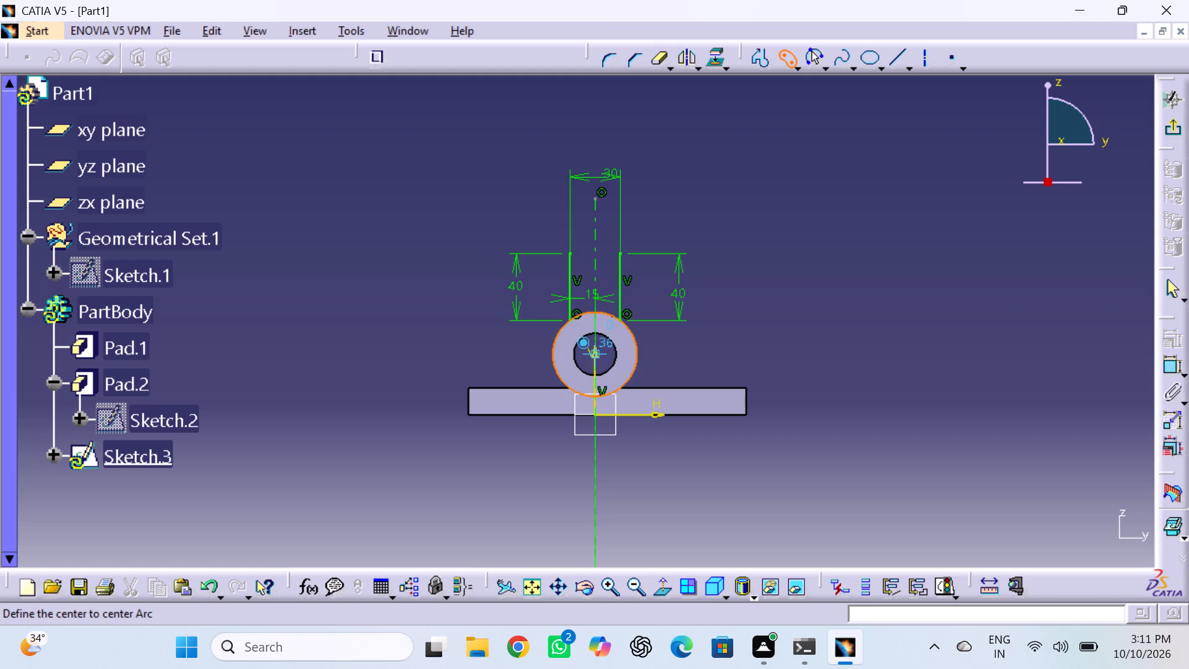
pyautogui.click(592, 351)
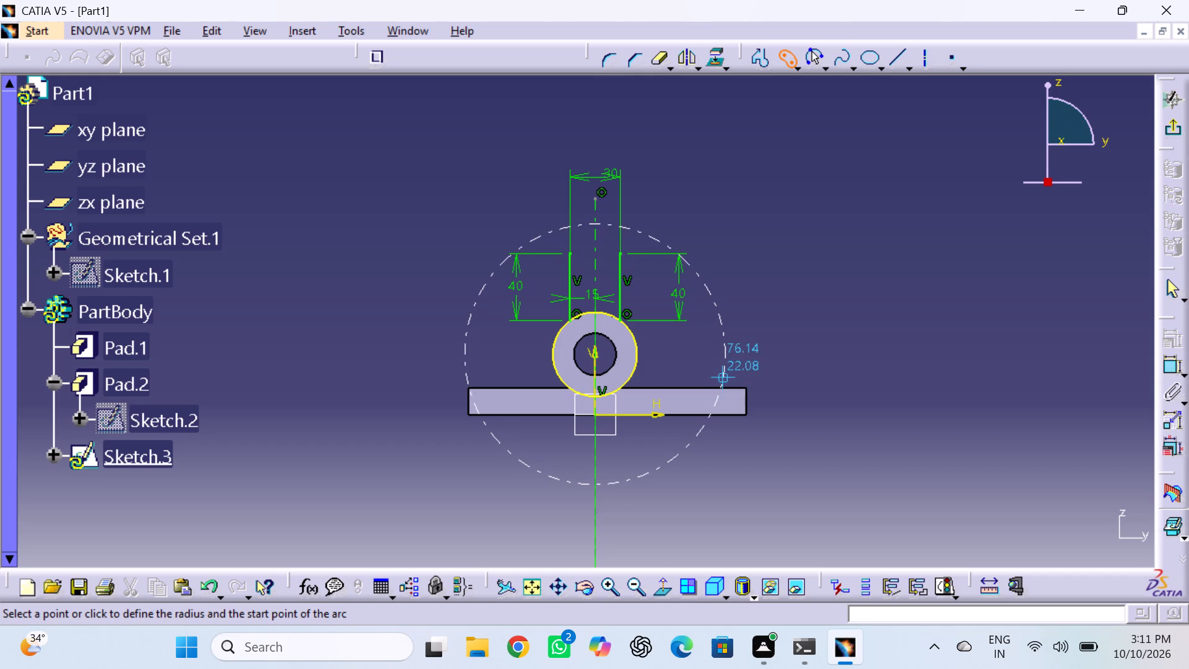
pyautogui.click(723, 376)
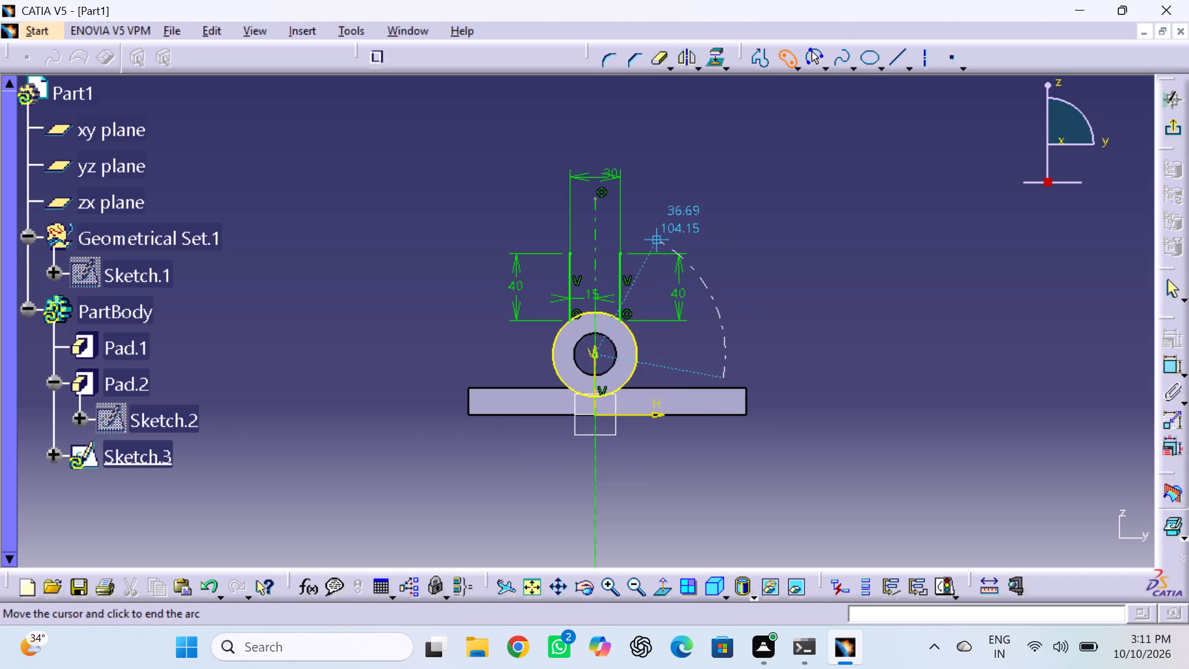
pyautogui.click(594, 216)
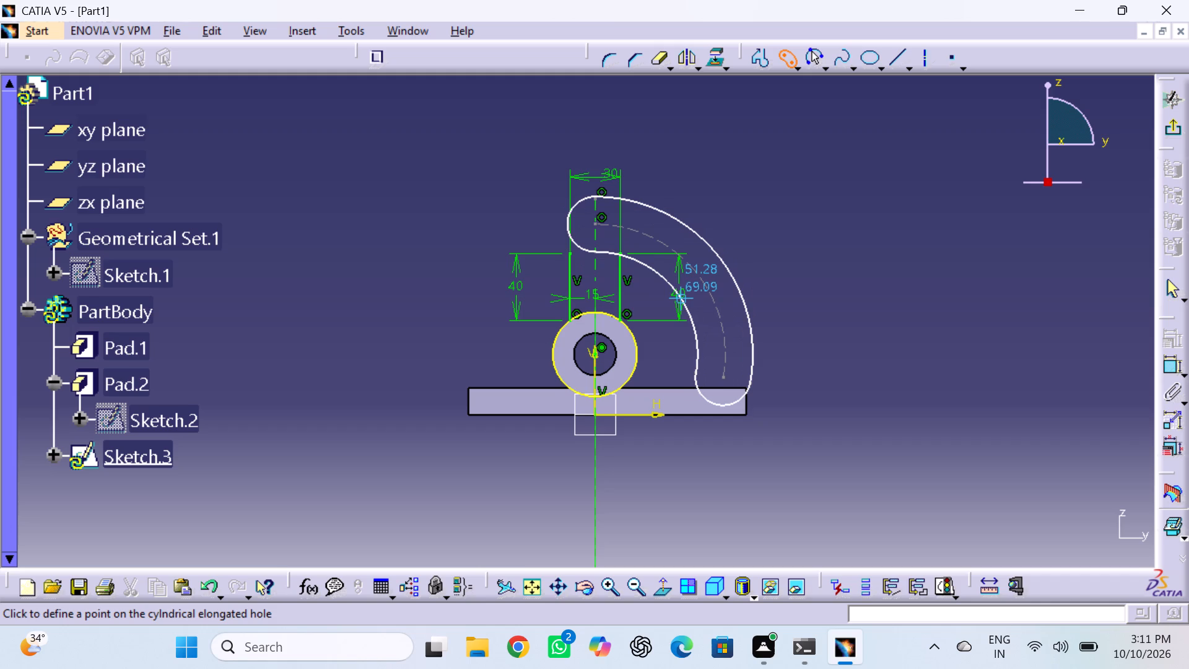
pyautogui.click(684, 296)
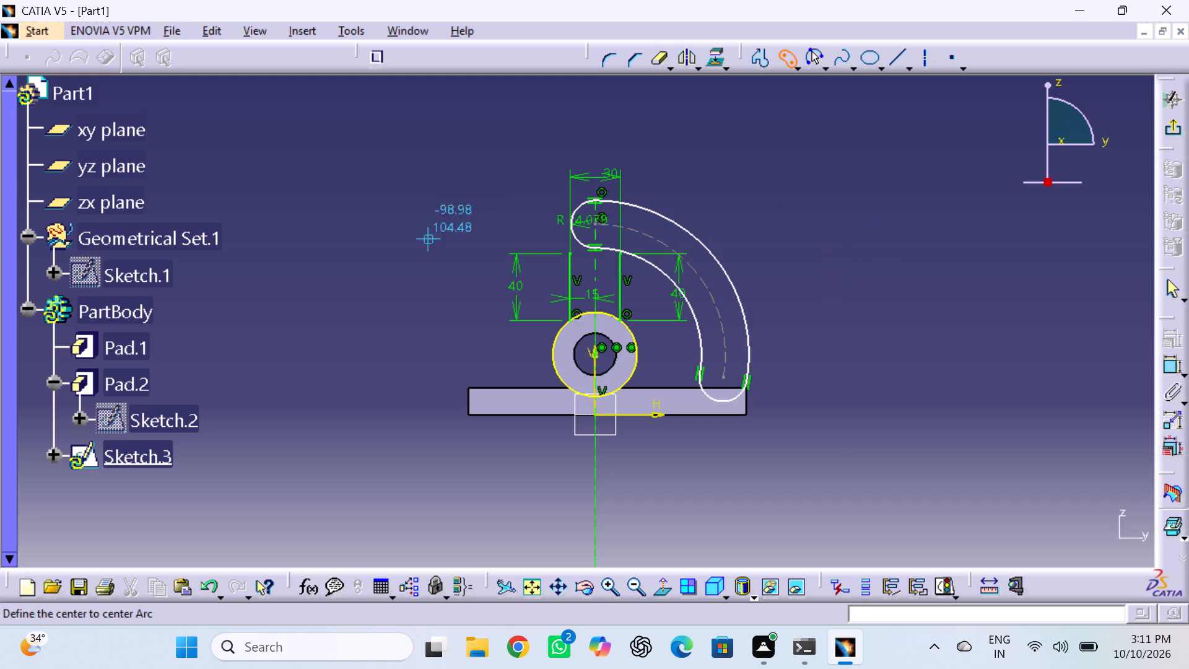
pyautogui.press('Escape')
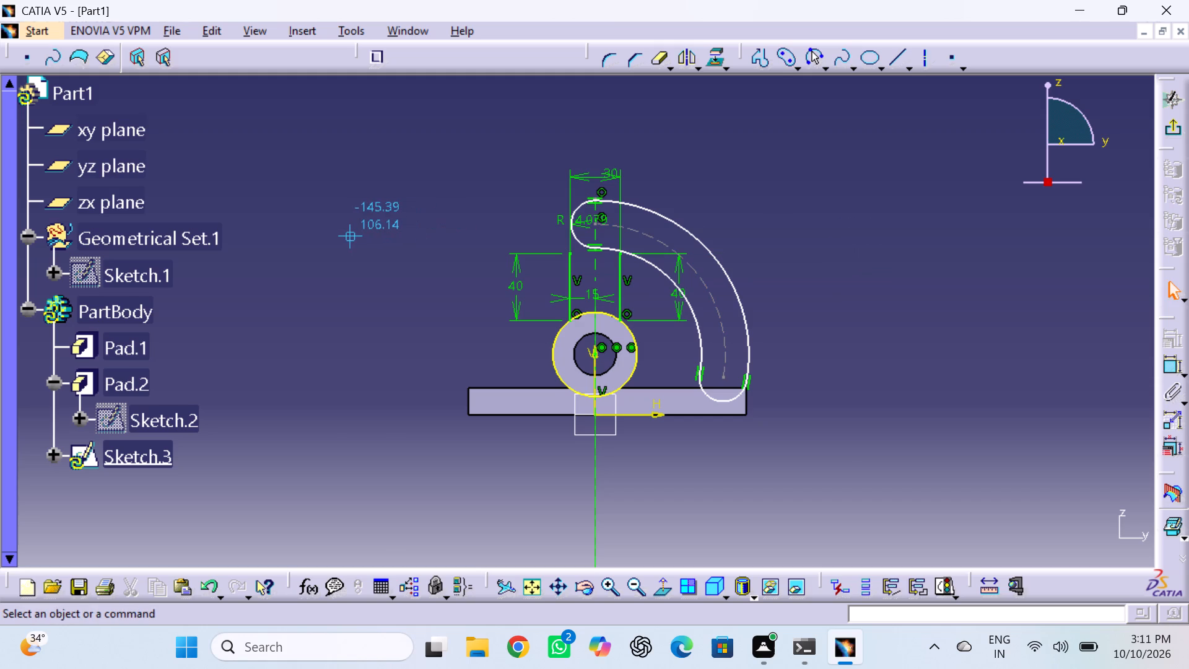
pyautogui.press('Escape')
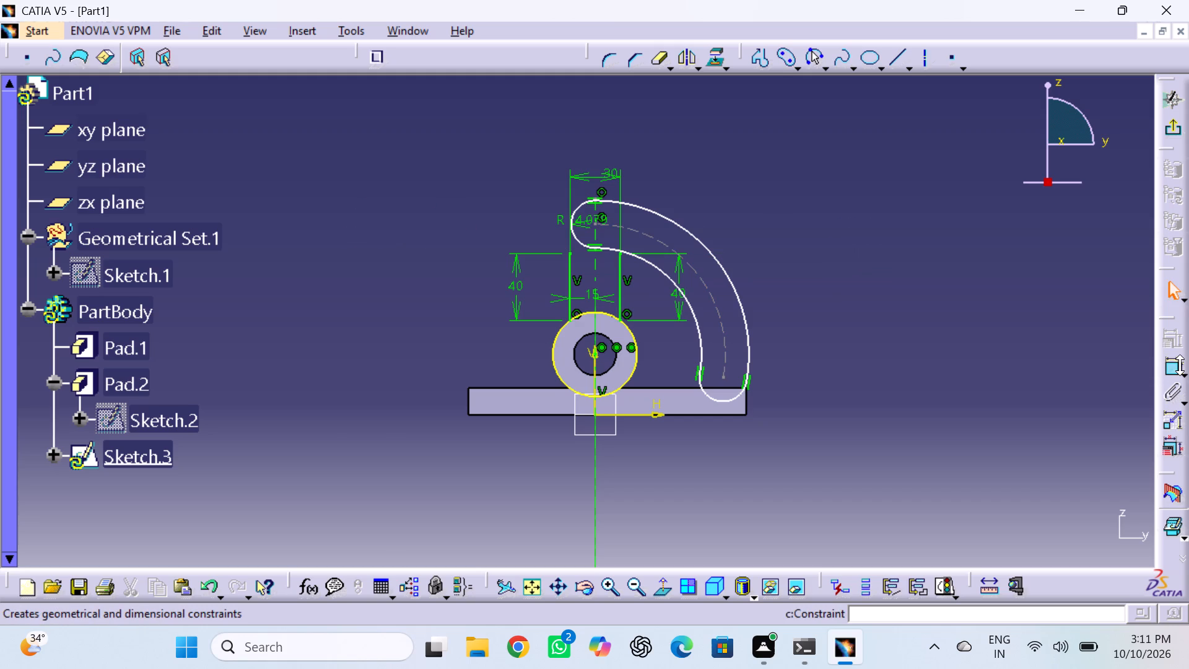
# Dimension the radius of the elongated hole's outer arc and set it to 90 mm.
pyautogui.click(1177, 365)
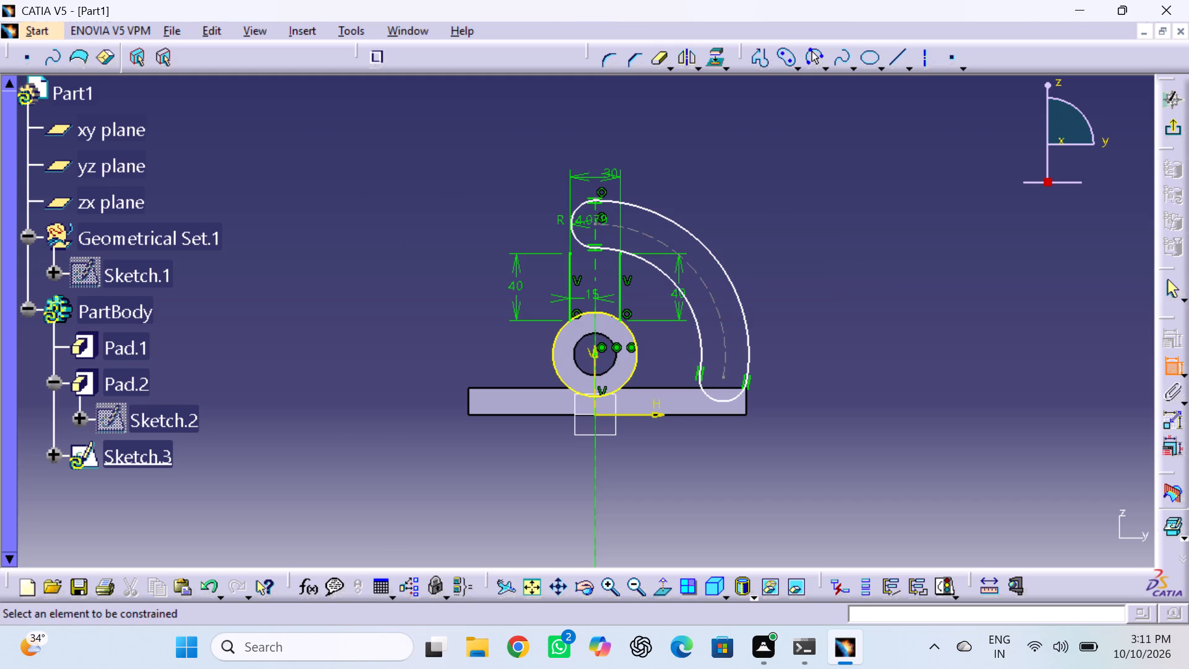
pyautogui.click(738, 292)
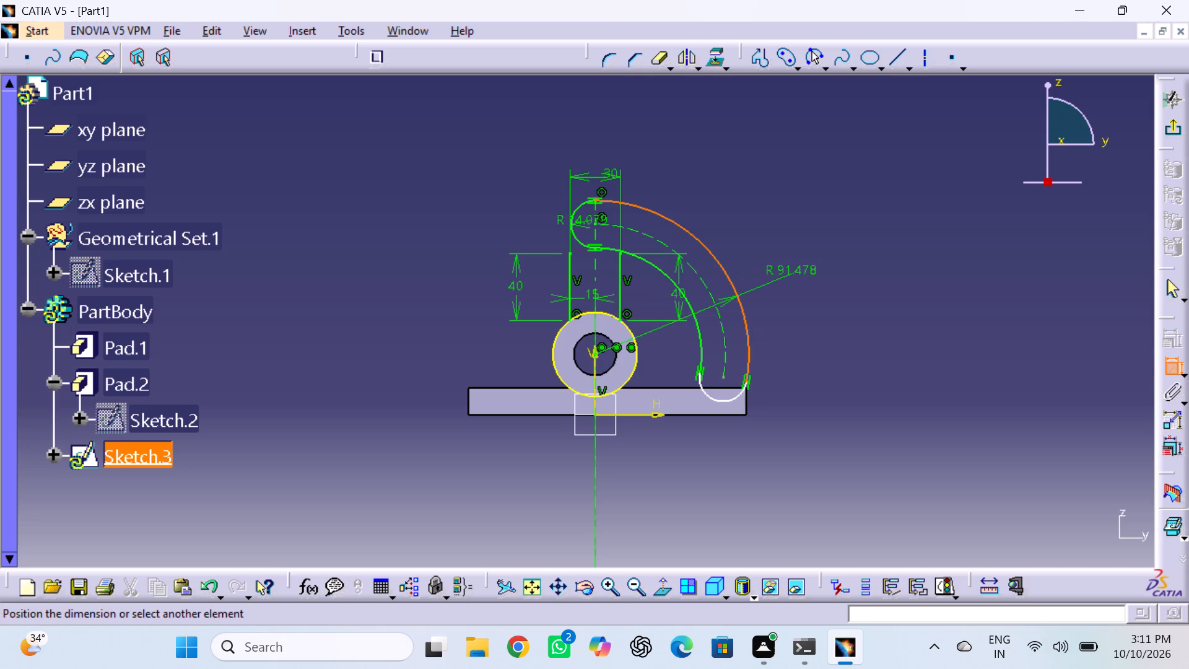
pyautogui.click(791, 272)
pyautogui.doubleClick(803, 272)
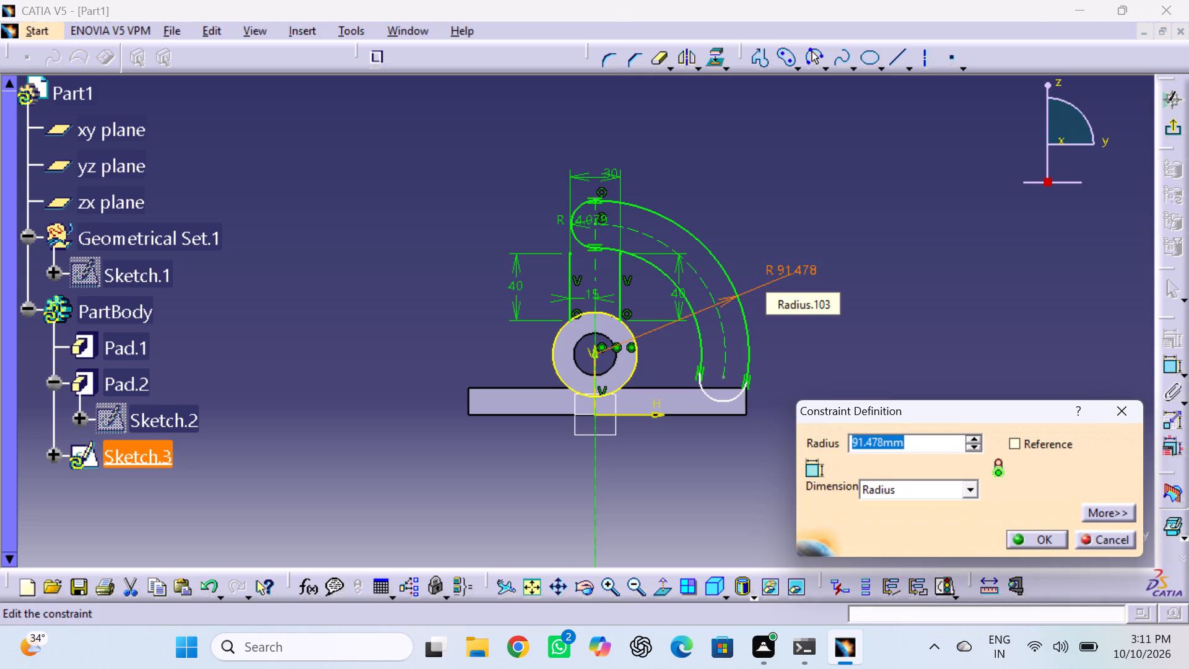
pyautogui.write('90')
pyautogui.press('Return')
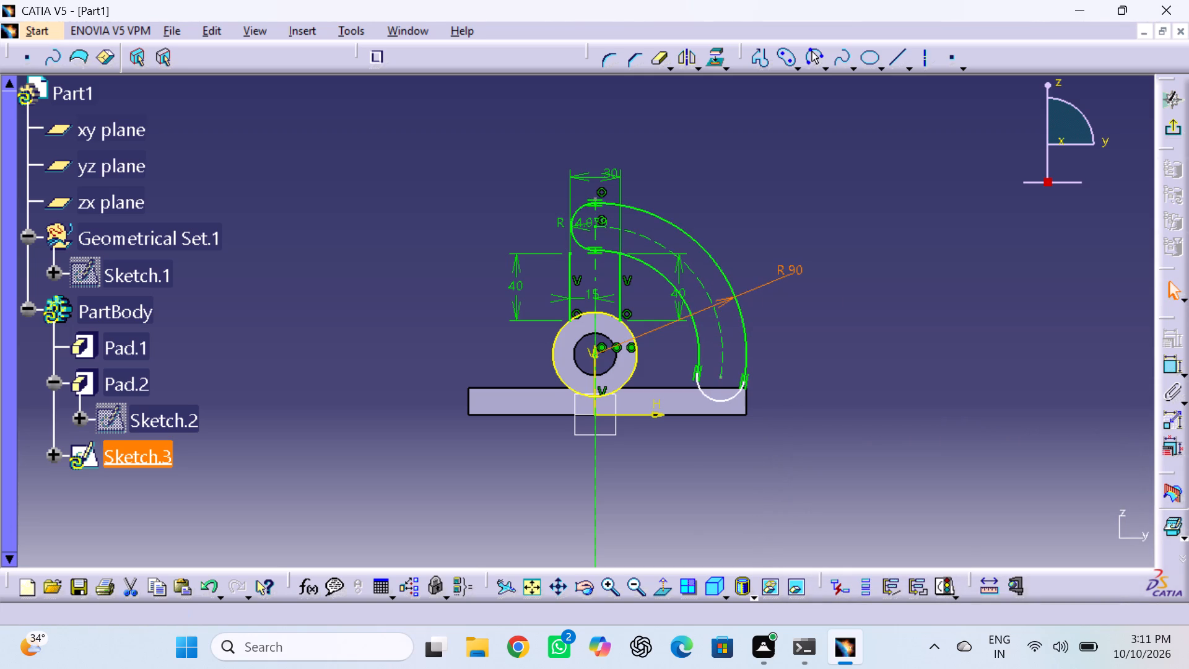
# Dimension the radius of the elongated hole's inner arc and set it to 60 mm.
pyautogui.doubleClick(1171, 361)
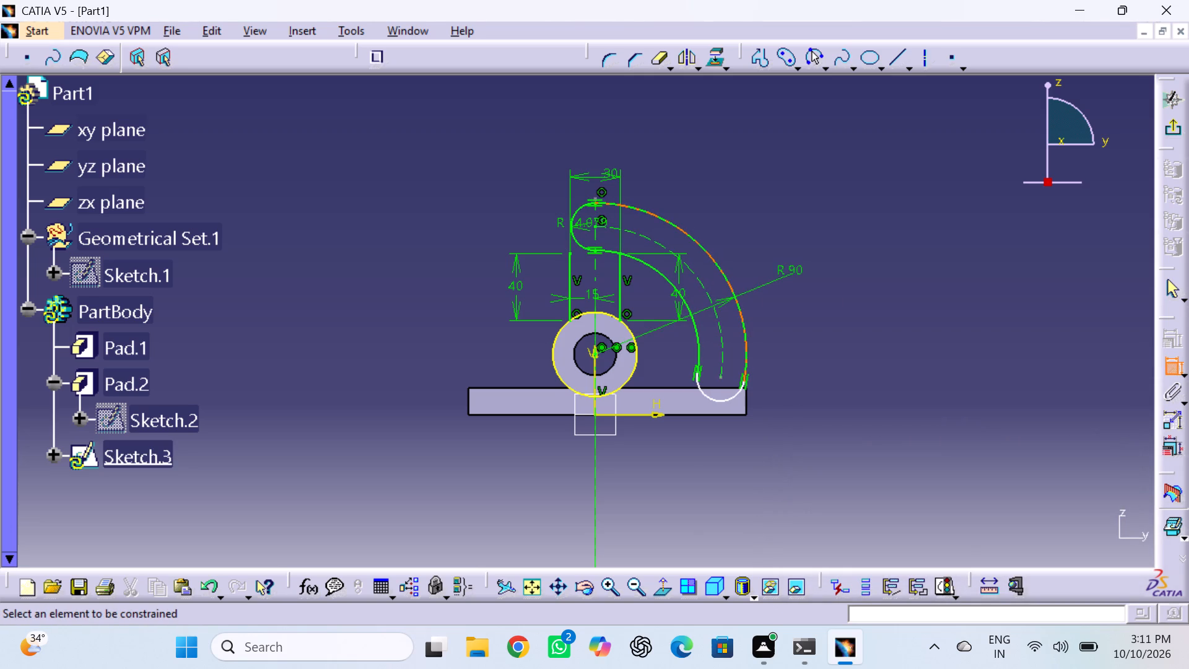
pyautogui.click(686, 297)
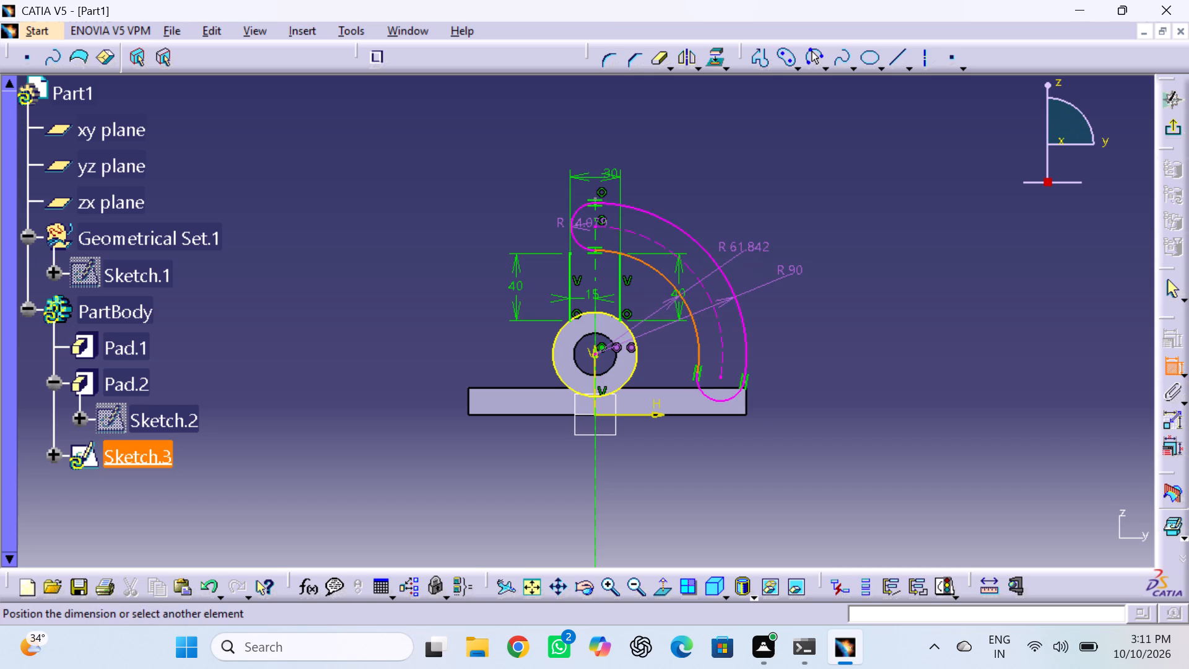
pyautogui.click(746, 249)
pyautogui.doubleClick(754, 239)
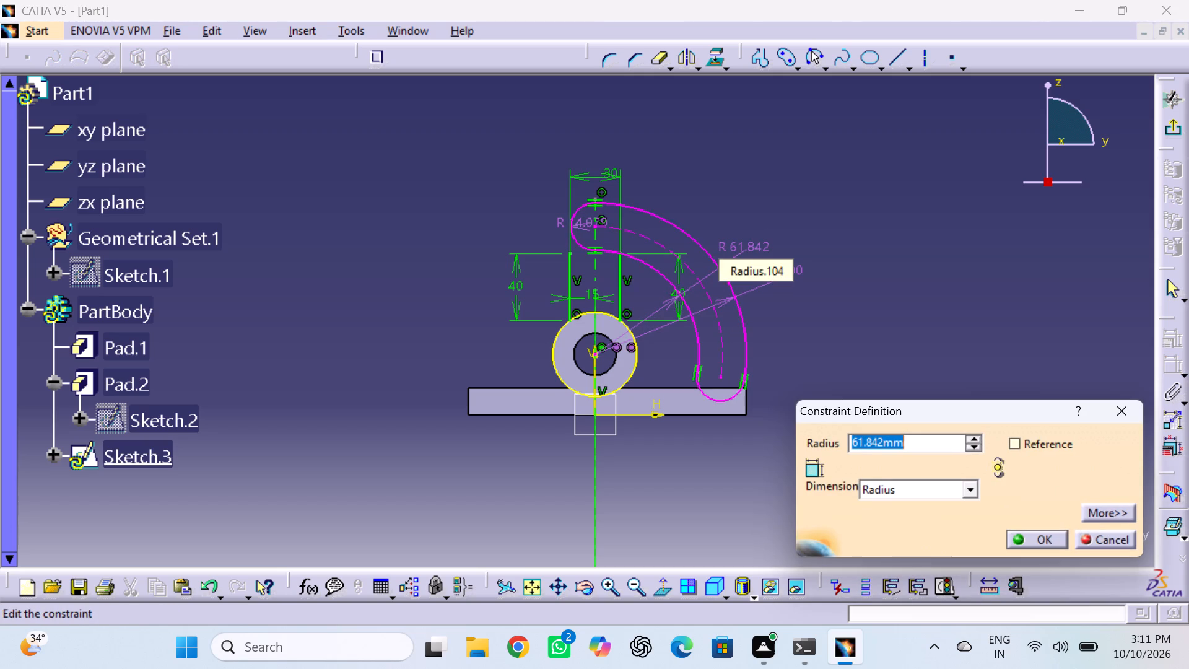
pyautogui.write('60')
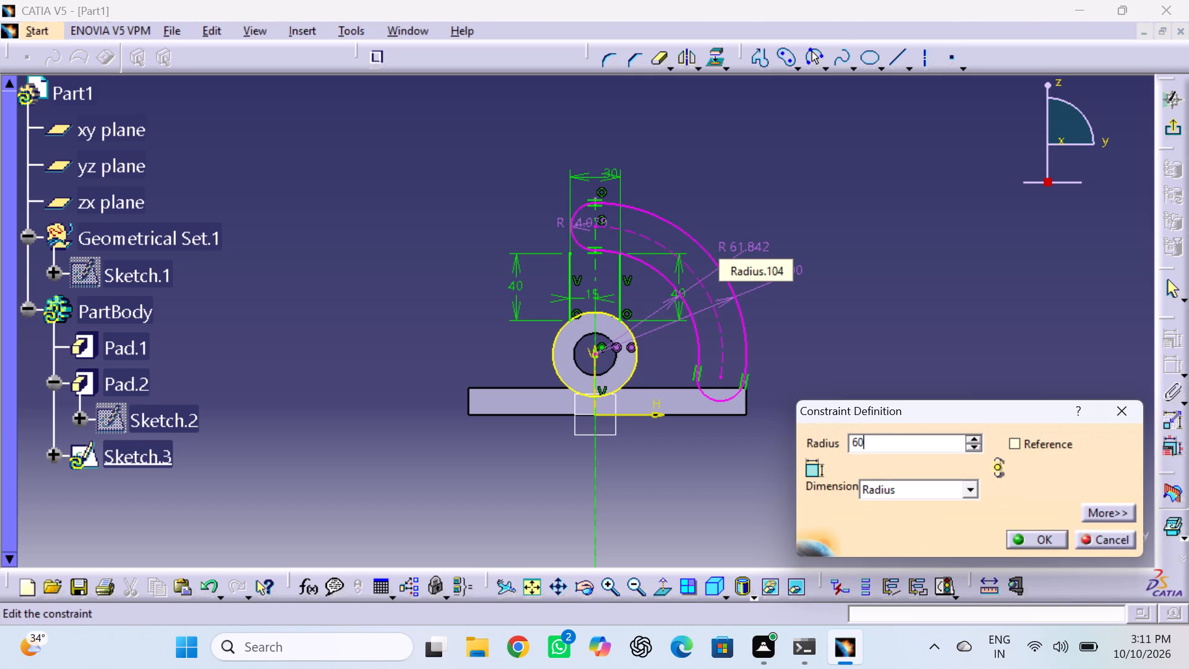
pyautogui.press('Return')
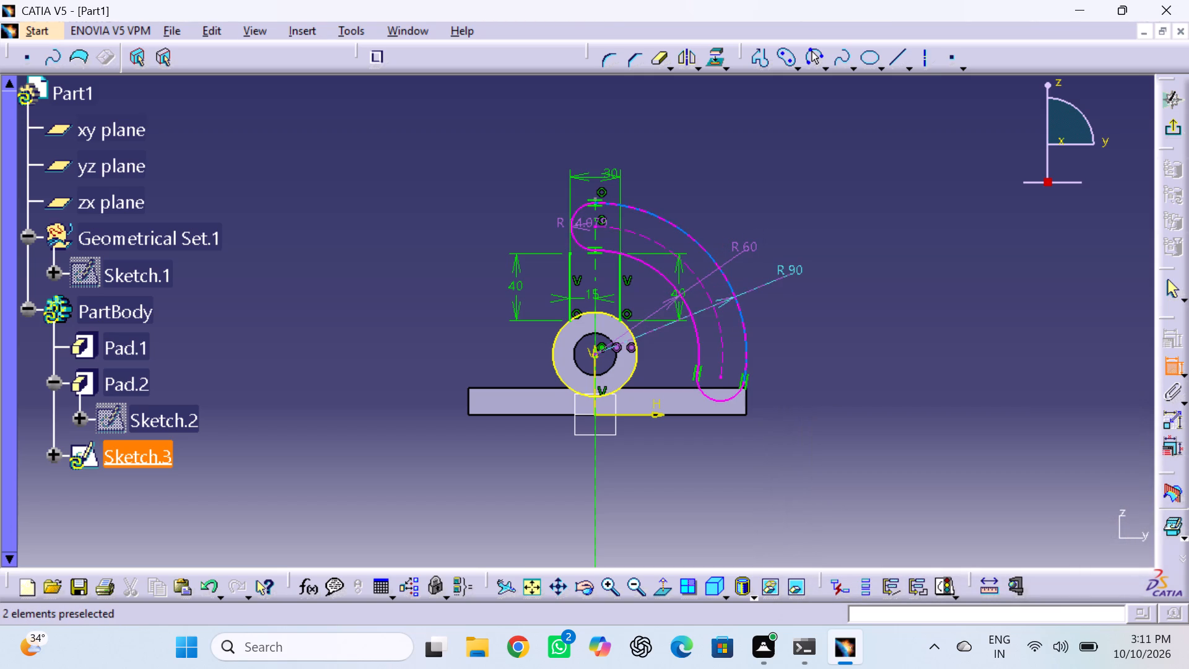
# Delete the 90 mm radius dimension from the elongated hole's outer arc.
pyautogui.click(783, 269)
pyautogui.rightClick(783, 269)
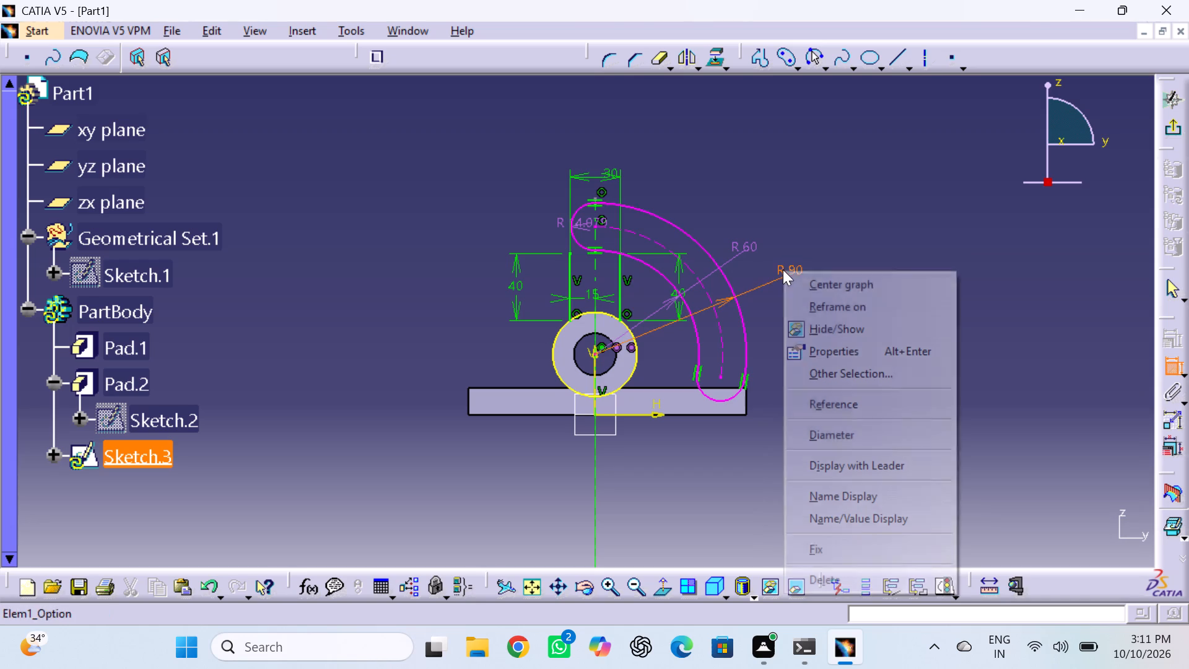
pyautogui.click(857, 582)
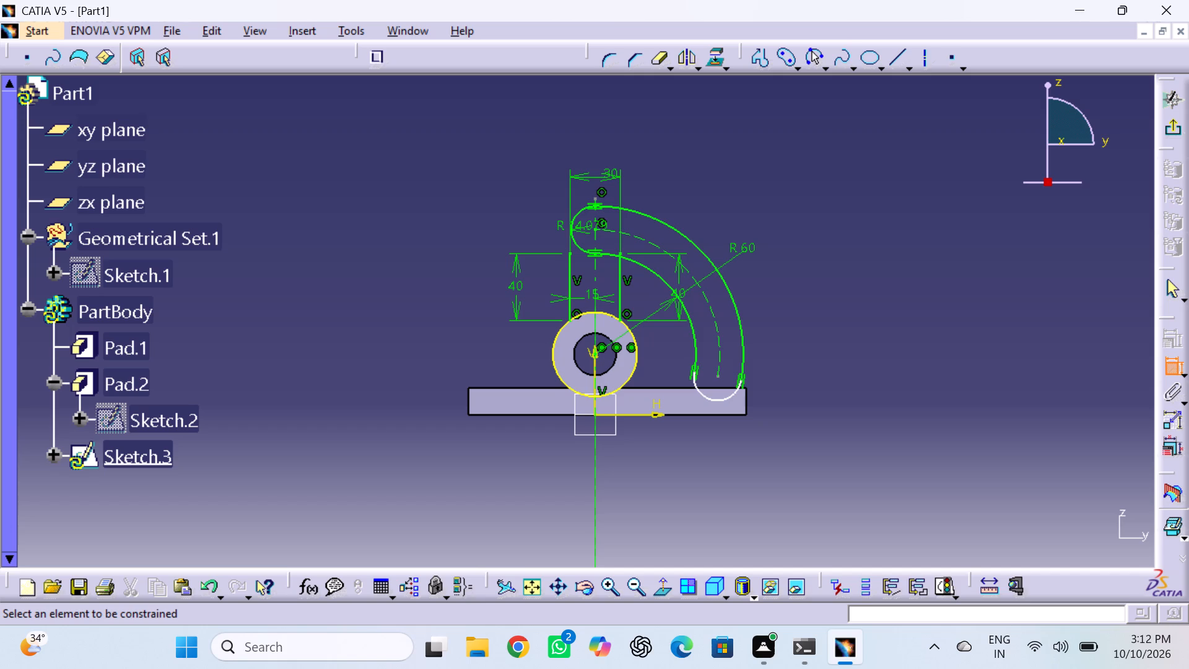
# Dimension the radius of the elongated hole's lower end arc and set it to 15 mm.
pyautogui.click(736, 396)
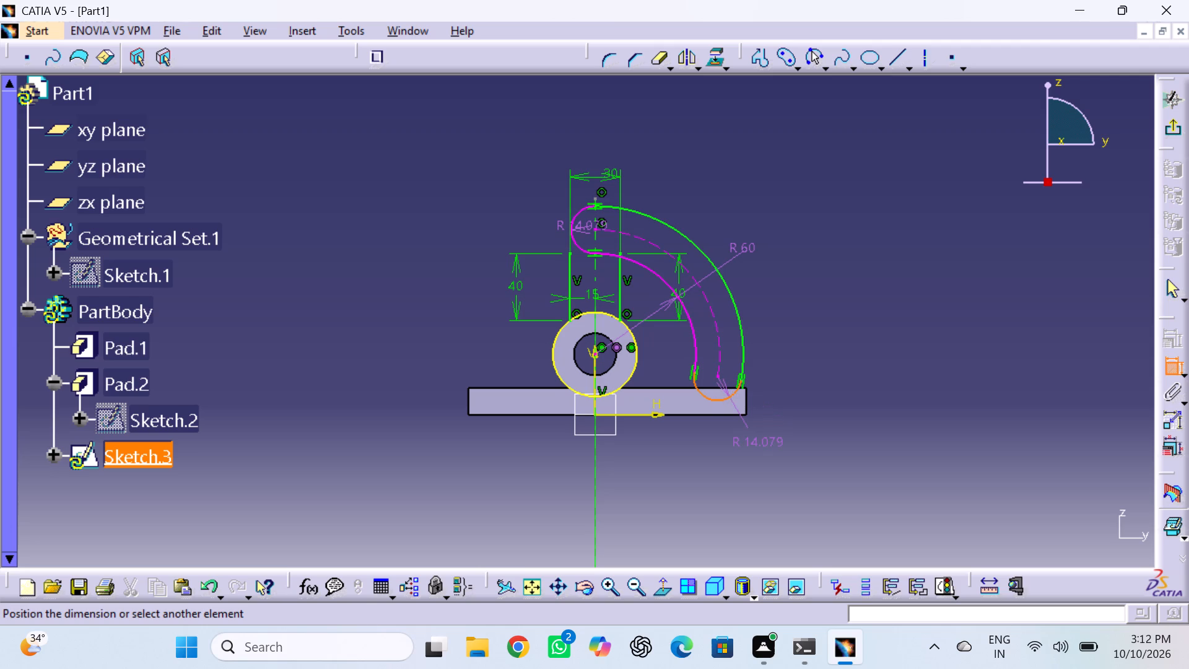
pyautogui.click(756, 448)
pyautogui.doubleClick(757, 447)
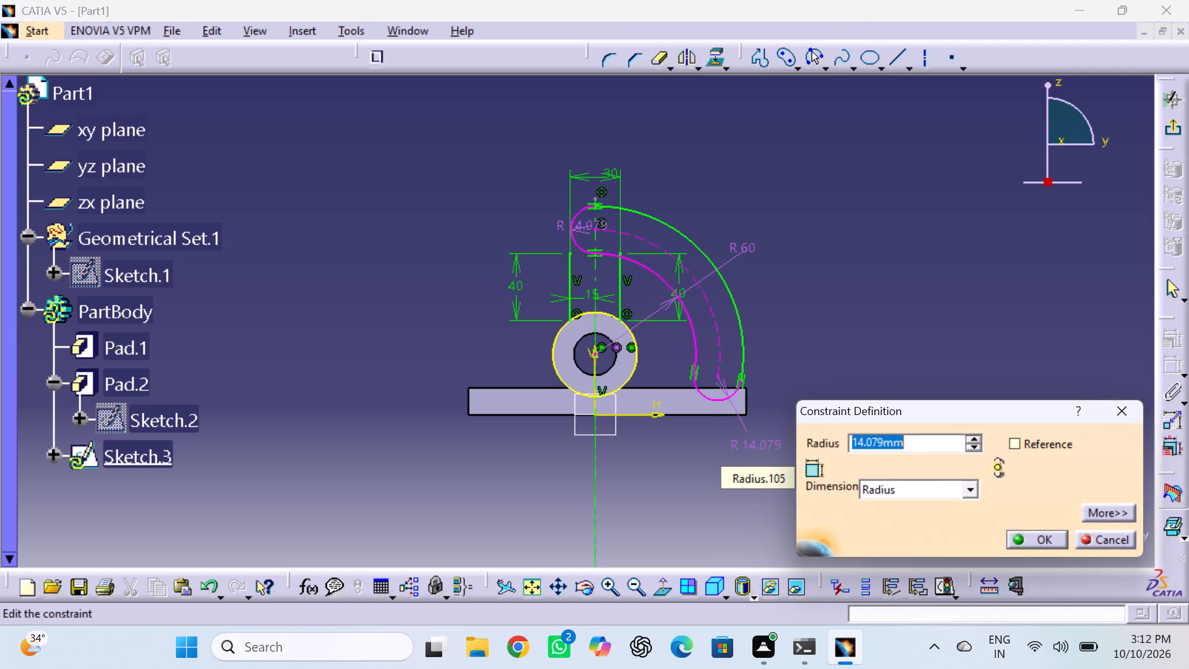
pyautogui.write('15')
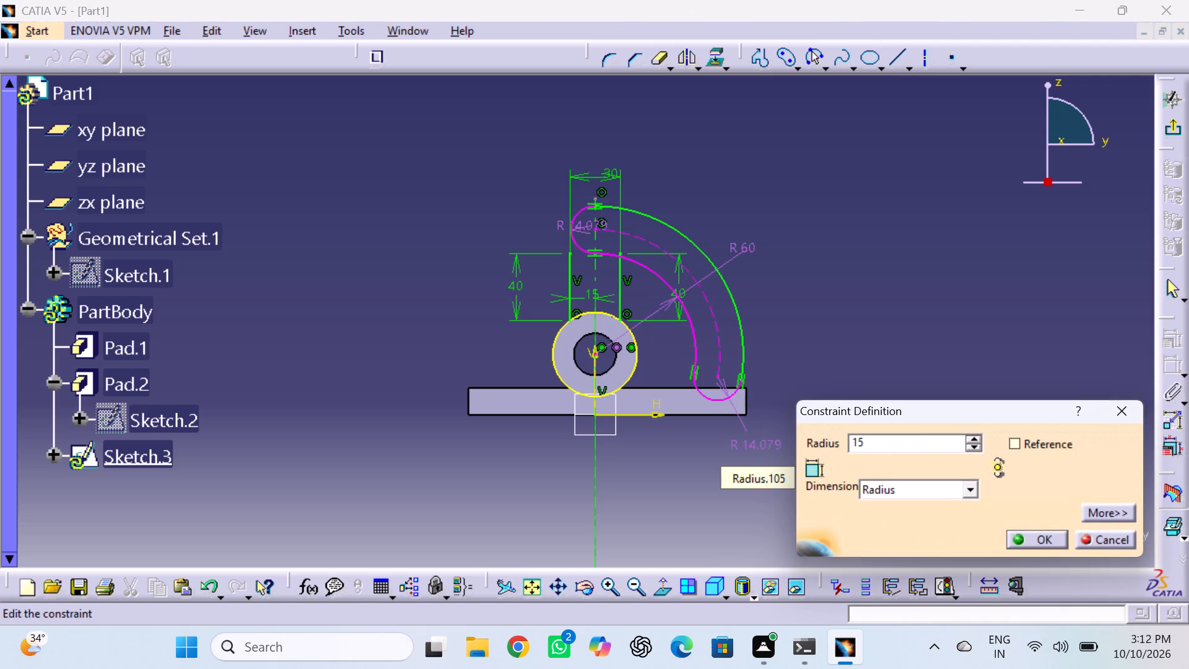
pyautogui.press('Return')
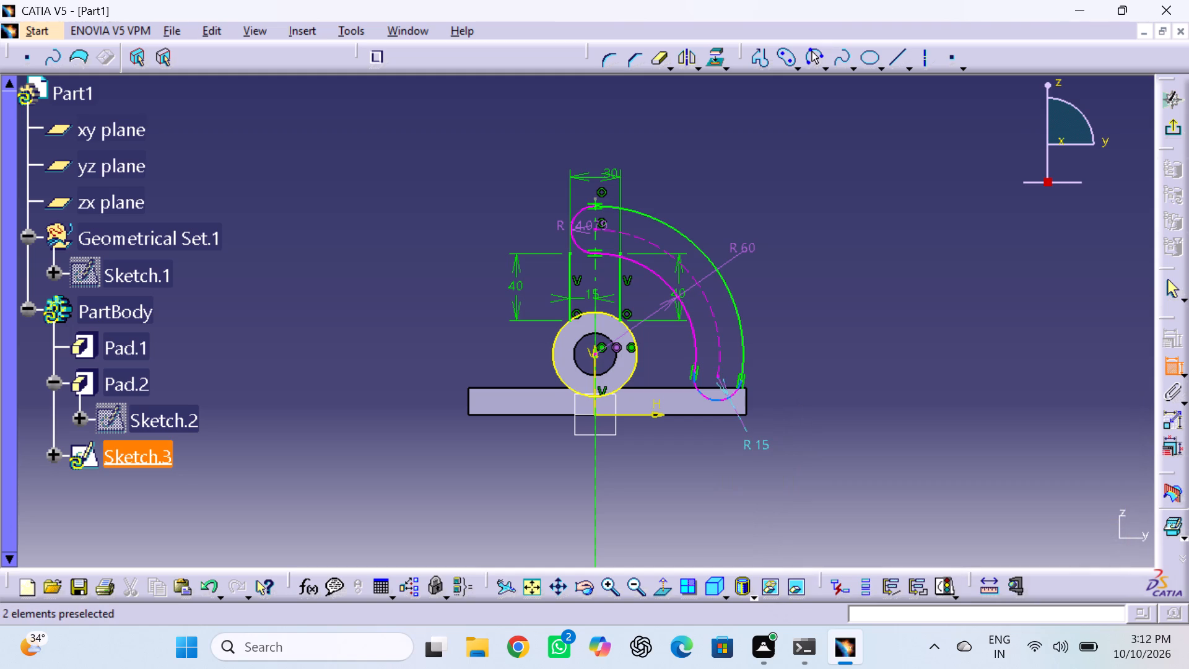
# Delete the 15 mm radius dimension from the elongated hole's lower end arc.
pyautogui.click(840, 338)
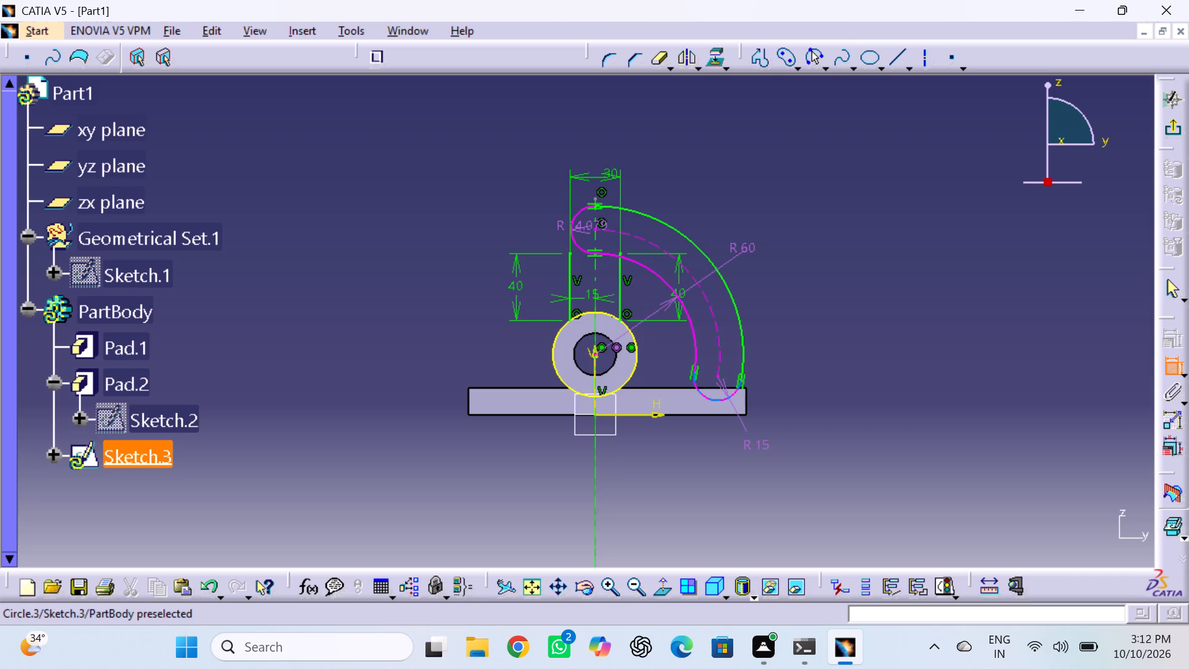
pyautogui.press('Escape')
pyautogui.press('Escape')
pyautogui.press('Escape')
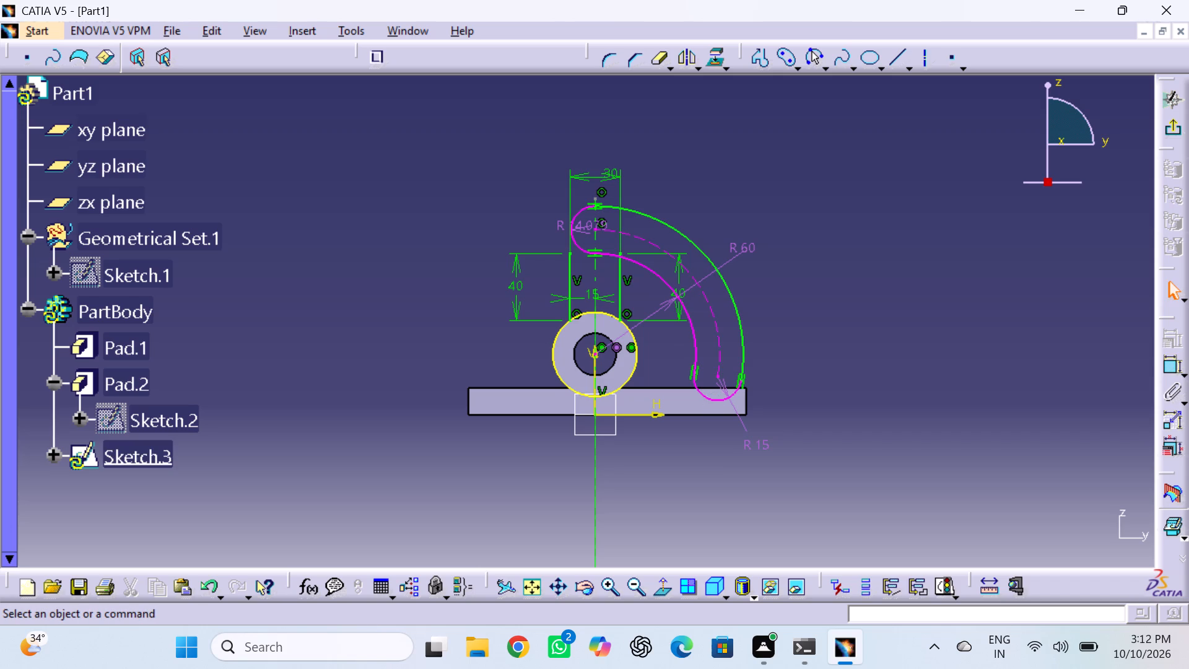
pyautogui.click(751, 449)
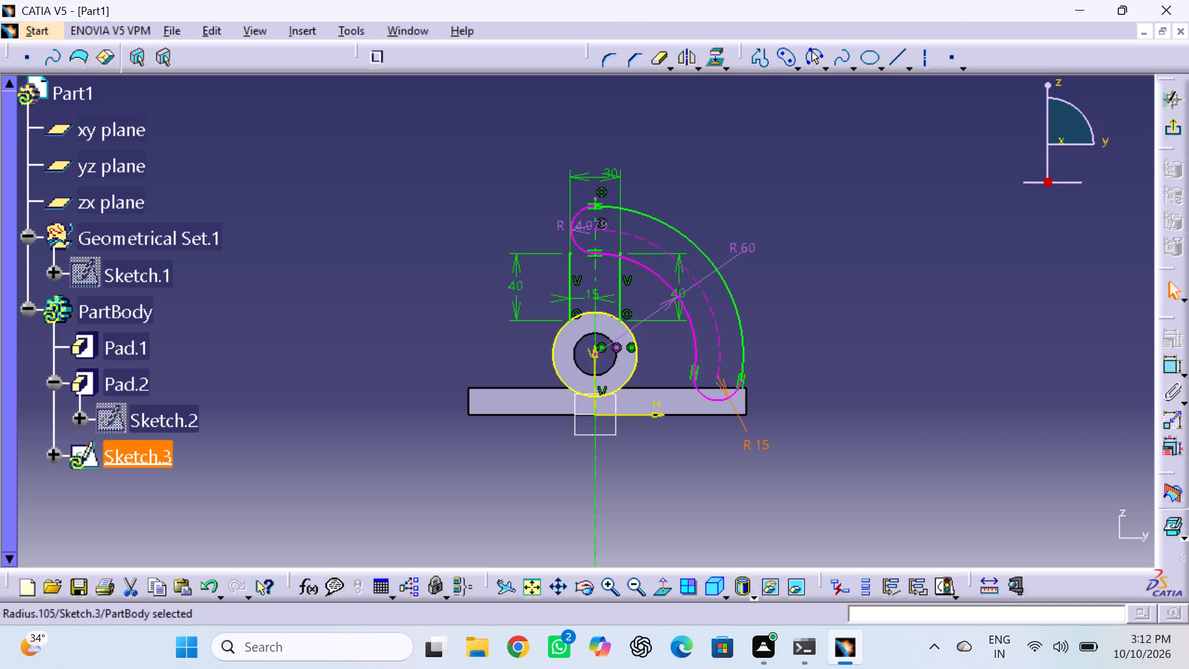
pyautogui.press('Delete')
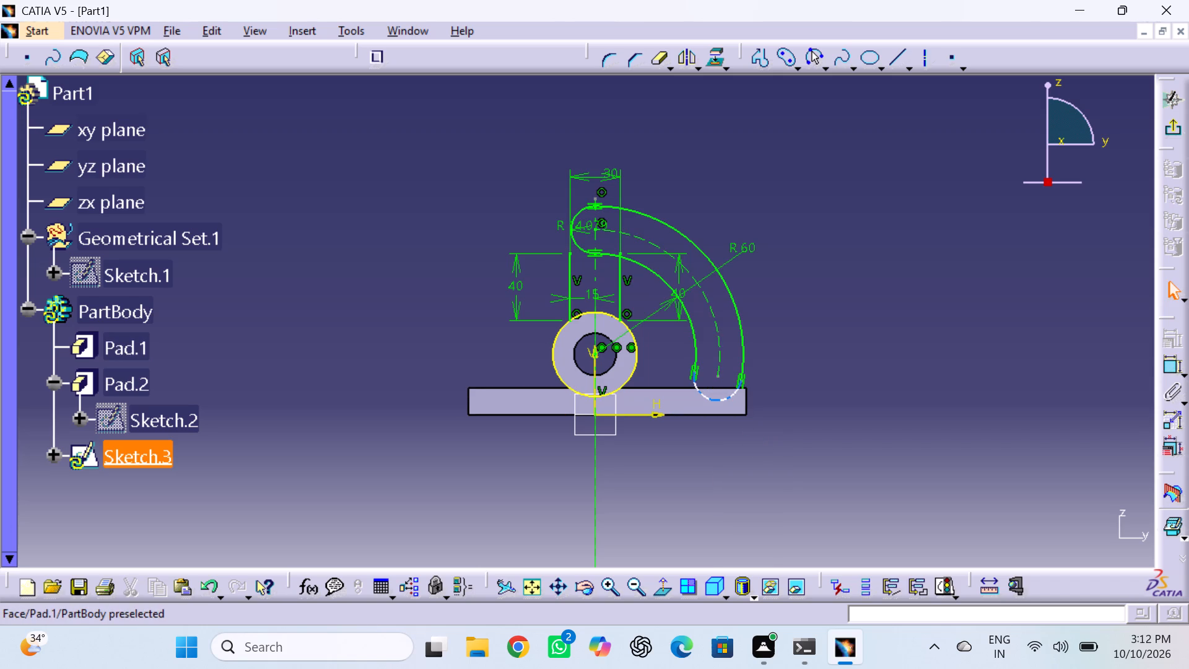
# Move the elongated hole's lower end arc above the base pad and make it tangent to the pad's upper edge.
pyautogui.moveTo(724, 400); pyautogui.dragTo(727, 385)
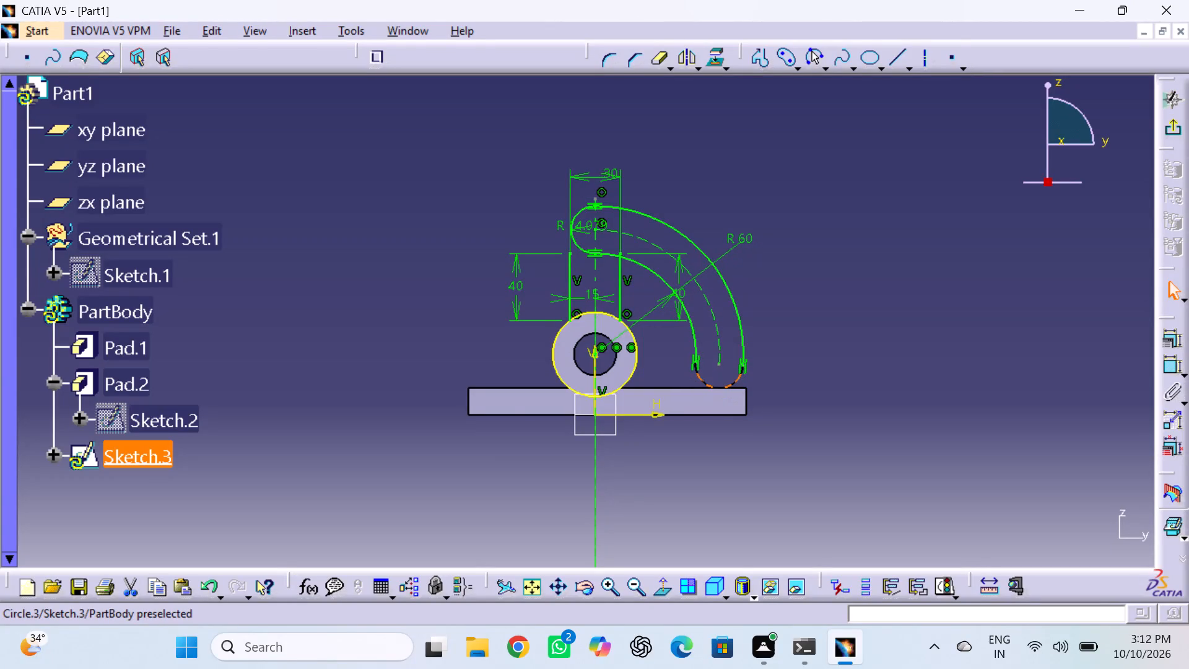
pyautogui.moveTo(727, 385); pyautogui.dragTo(730, 367)
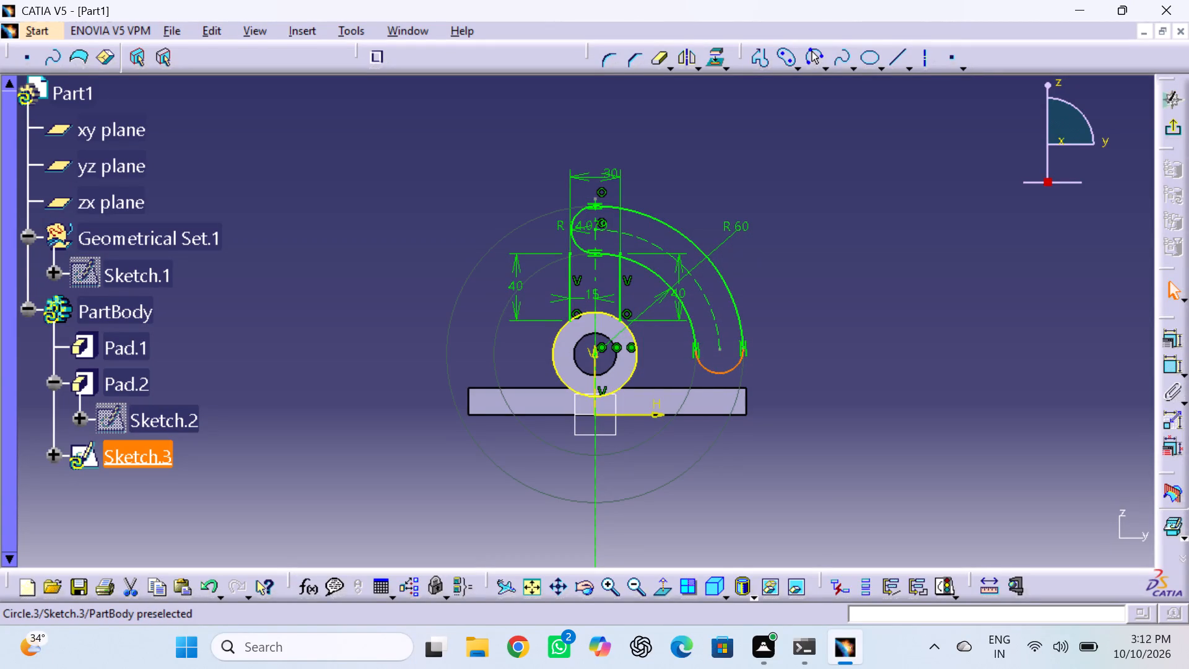
pyautogui.keyDown('ctrl'); pyautogui.click(726, 386); pyautogui.keyUp('ctrl')
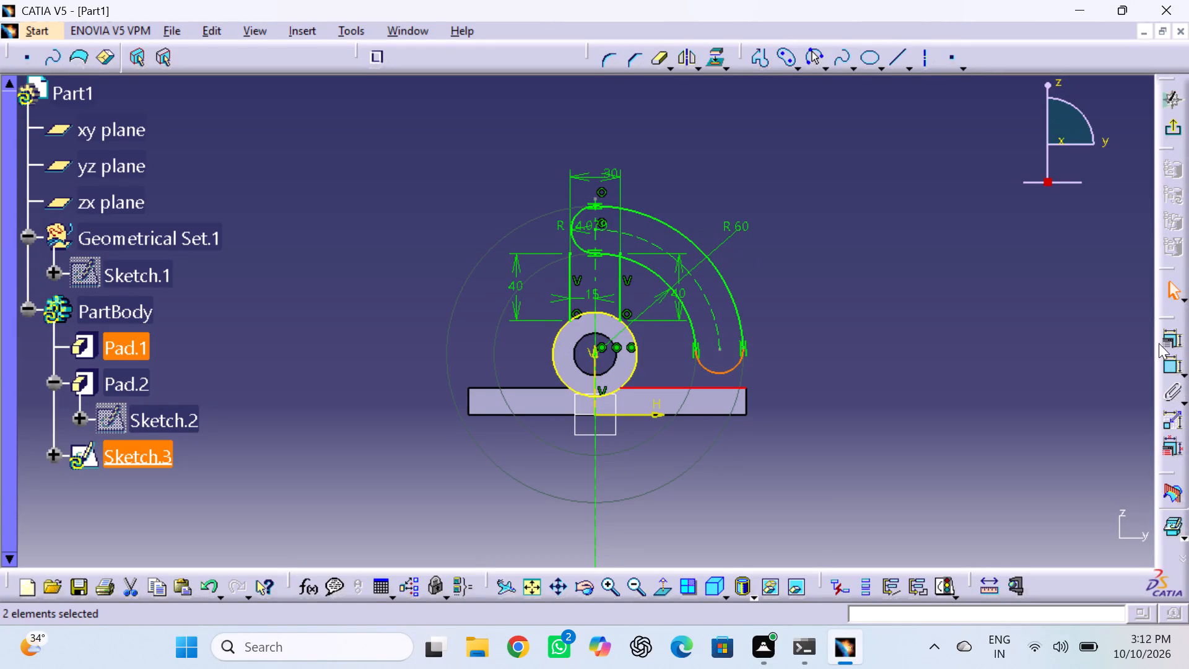
pyautogui.click(1167, 338)
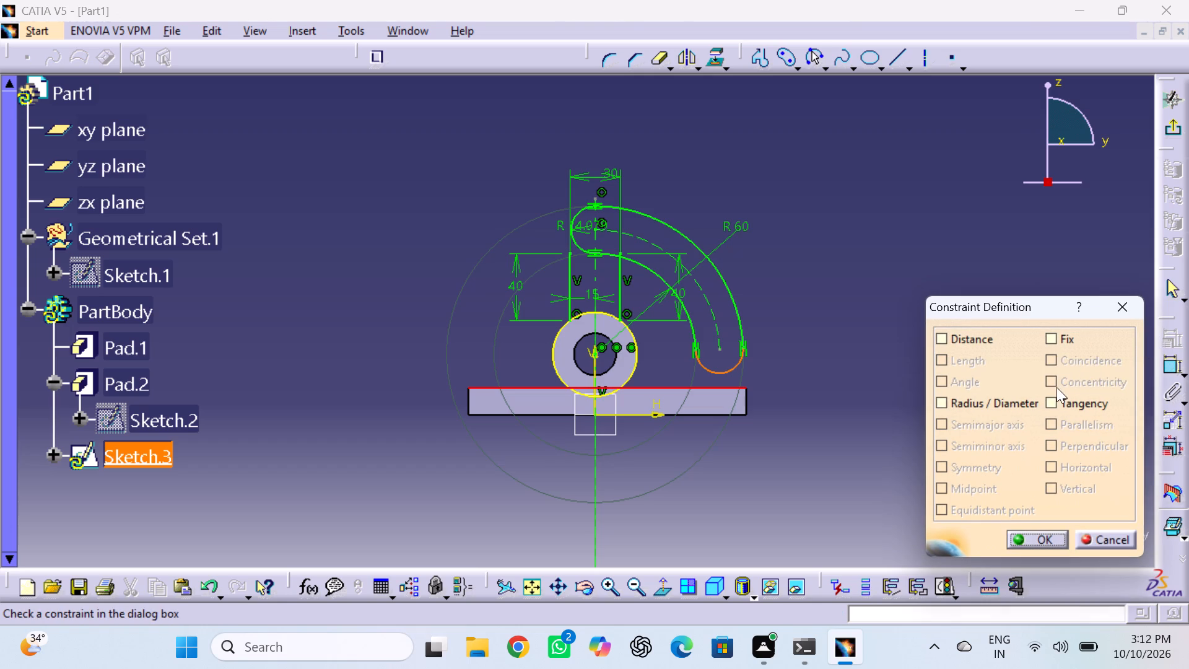
pyautogui.click(1054, 403)
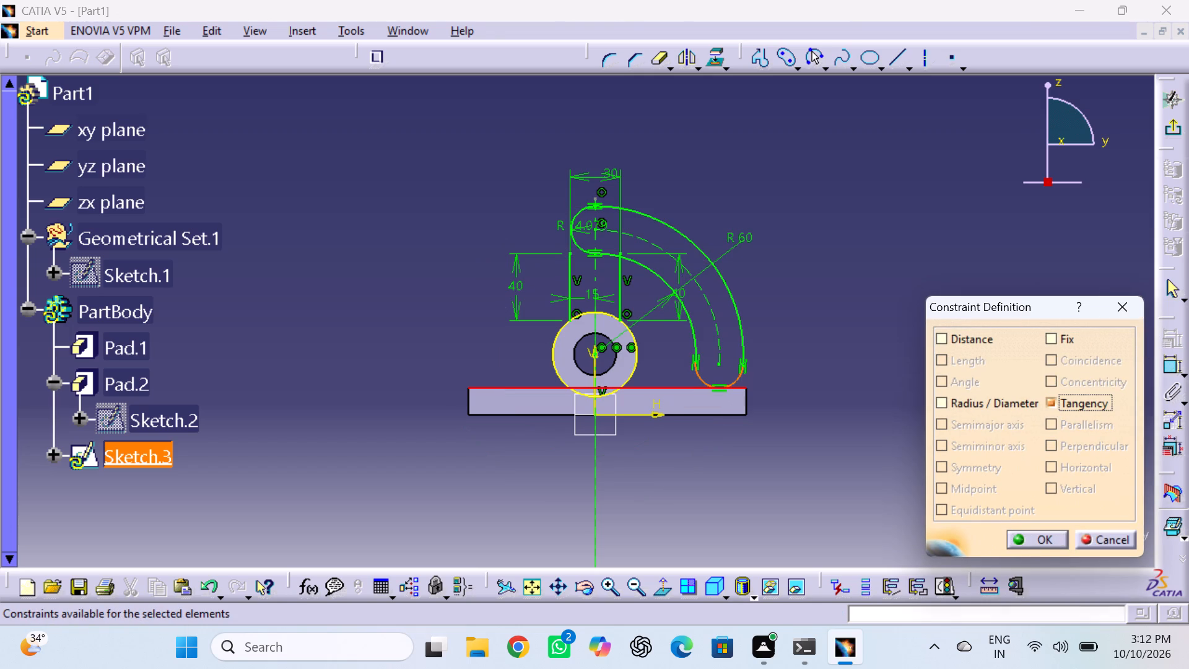
pyautogui.click(1038, 533)
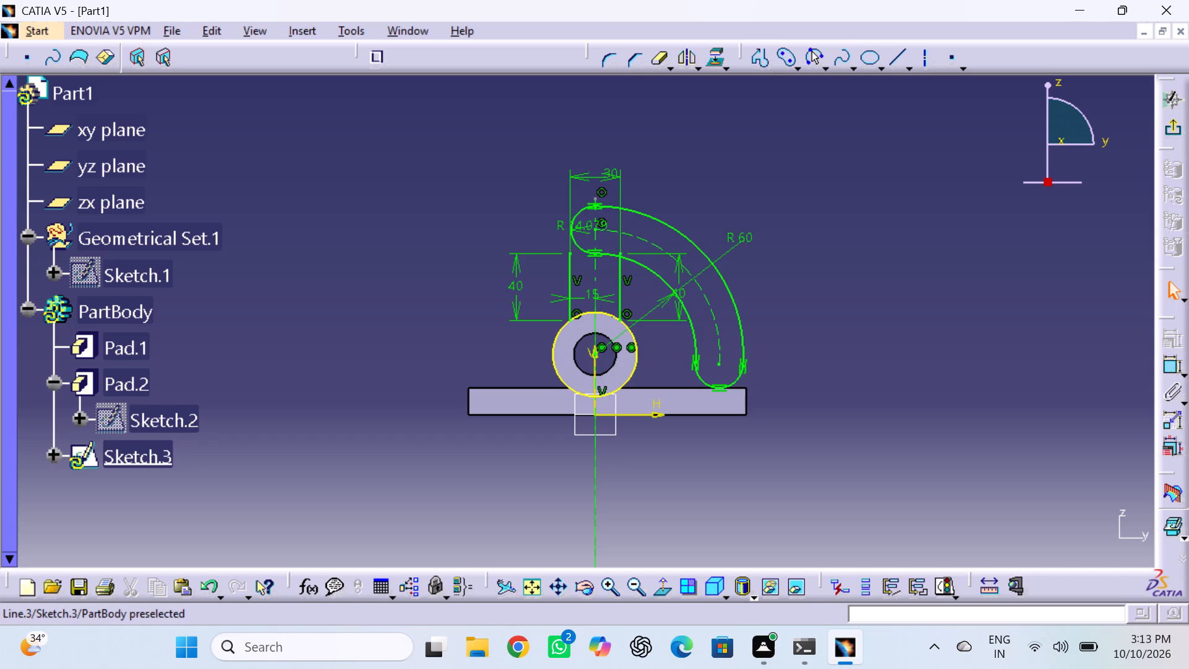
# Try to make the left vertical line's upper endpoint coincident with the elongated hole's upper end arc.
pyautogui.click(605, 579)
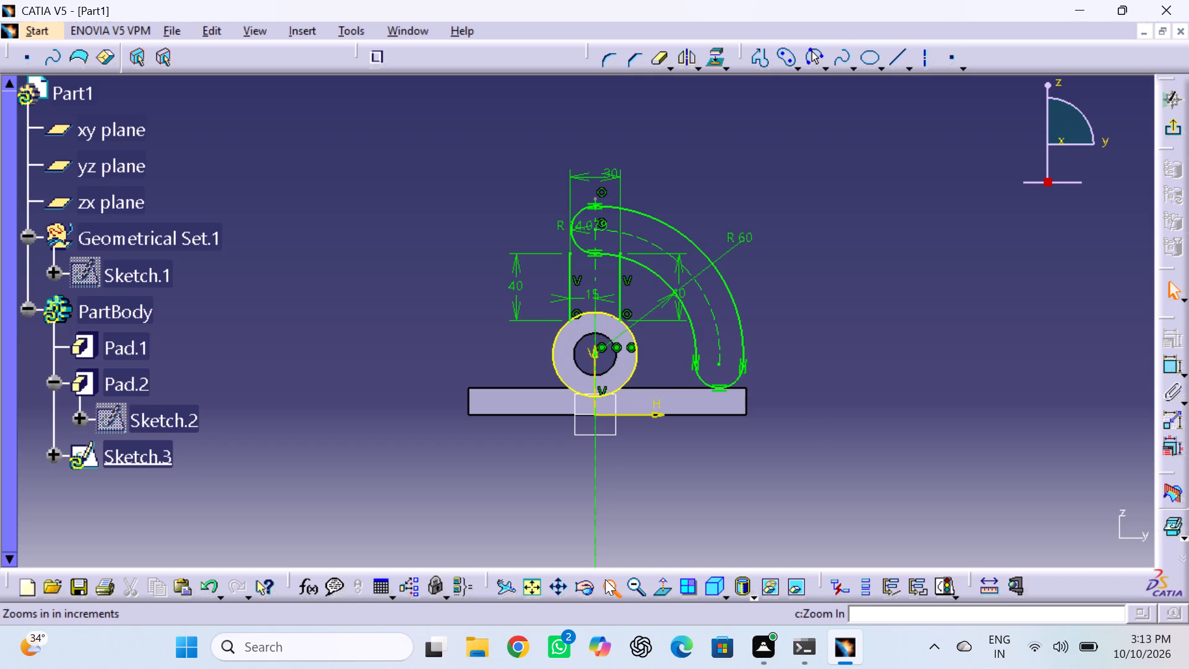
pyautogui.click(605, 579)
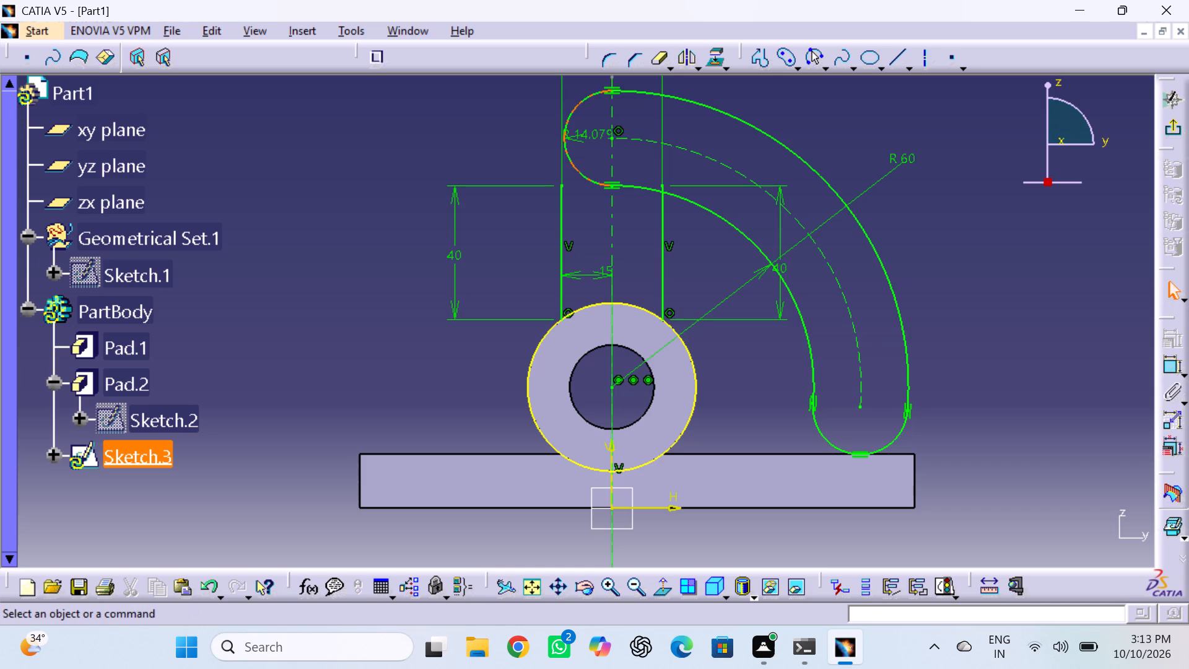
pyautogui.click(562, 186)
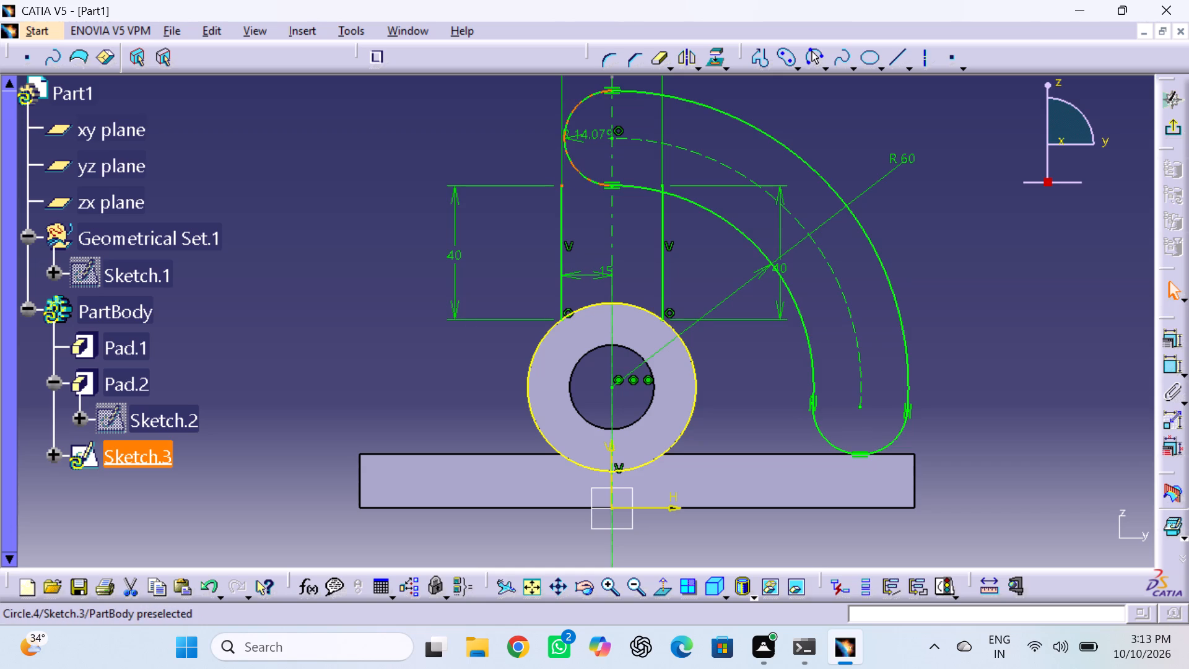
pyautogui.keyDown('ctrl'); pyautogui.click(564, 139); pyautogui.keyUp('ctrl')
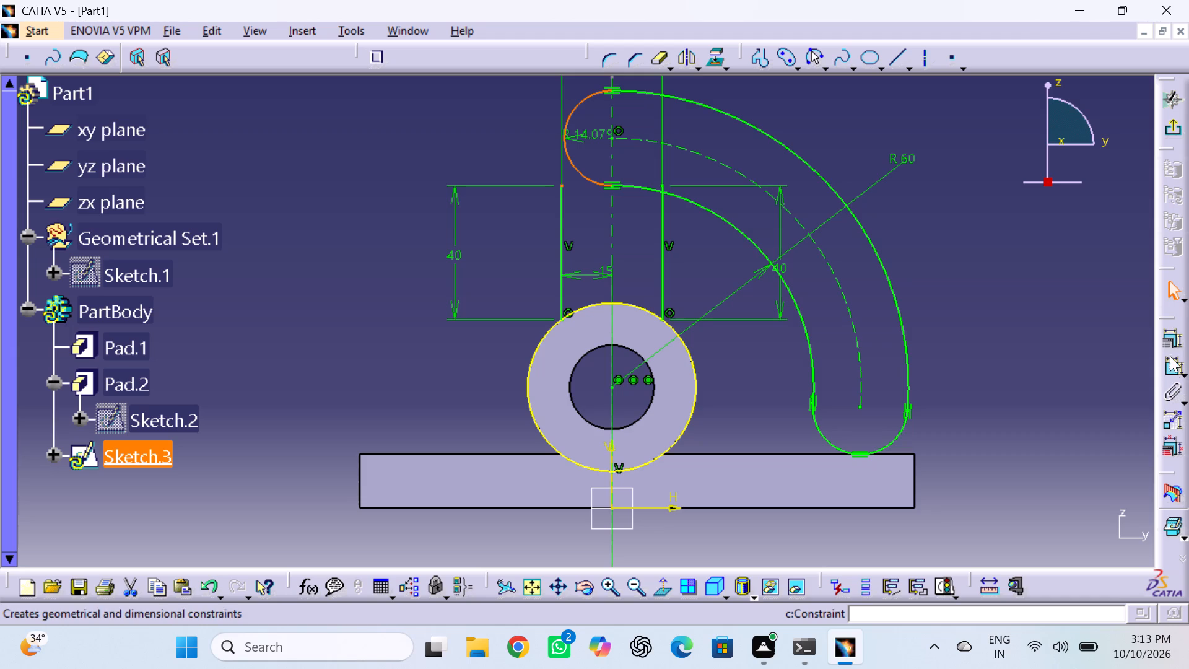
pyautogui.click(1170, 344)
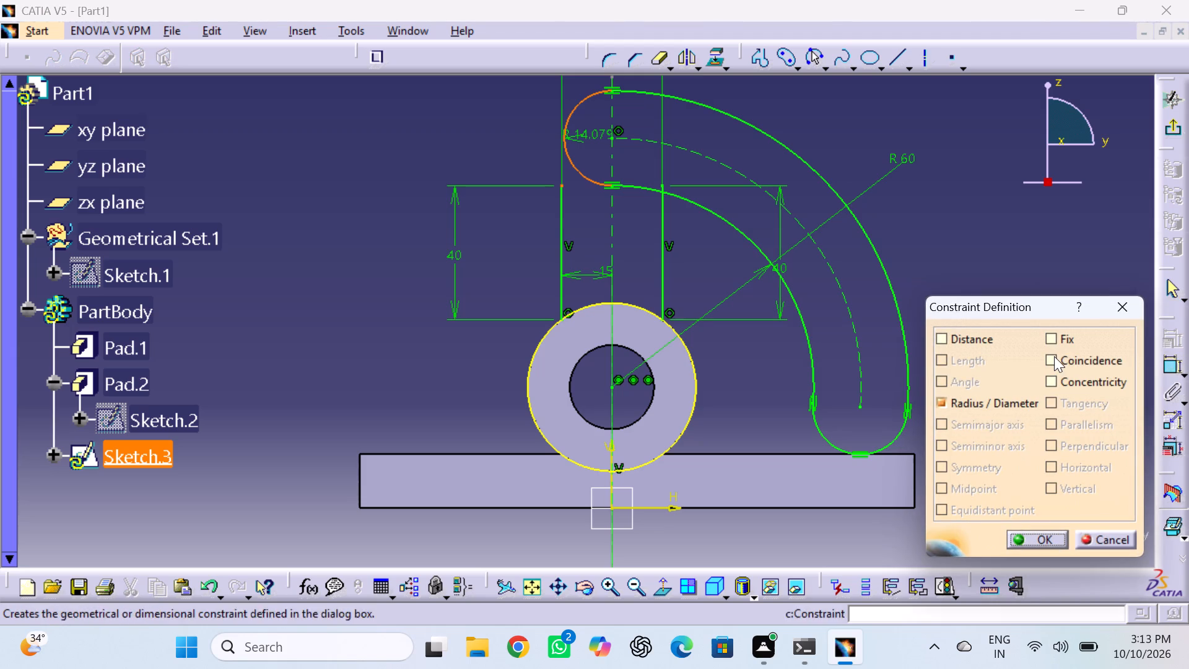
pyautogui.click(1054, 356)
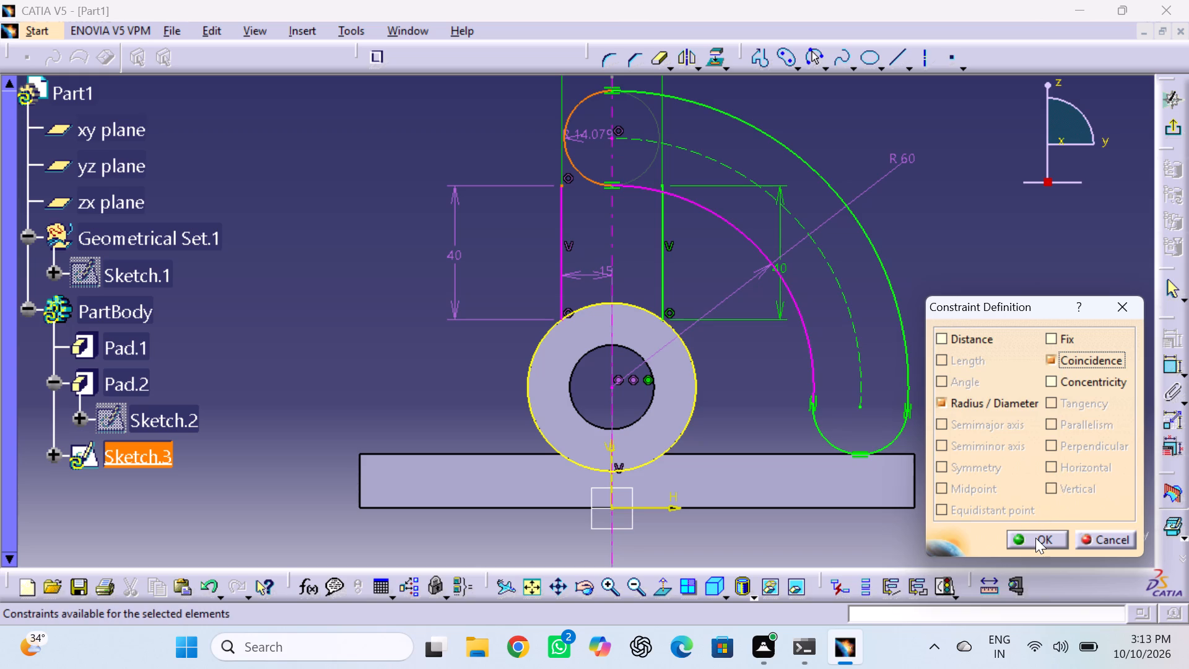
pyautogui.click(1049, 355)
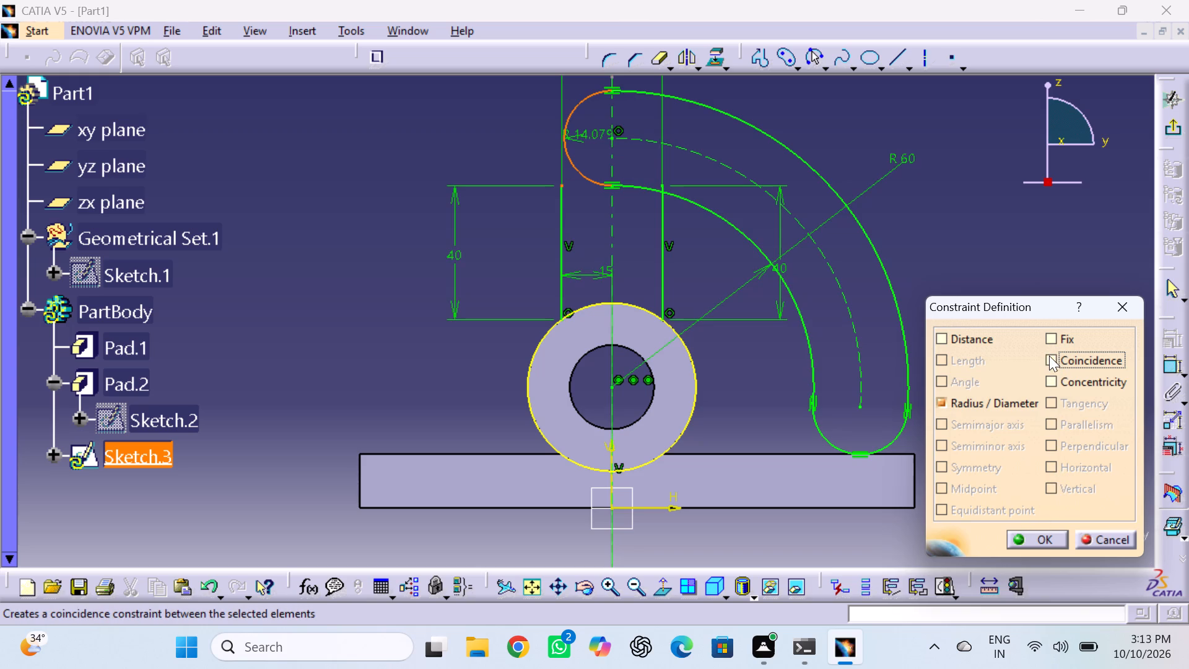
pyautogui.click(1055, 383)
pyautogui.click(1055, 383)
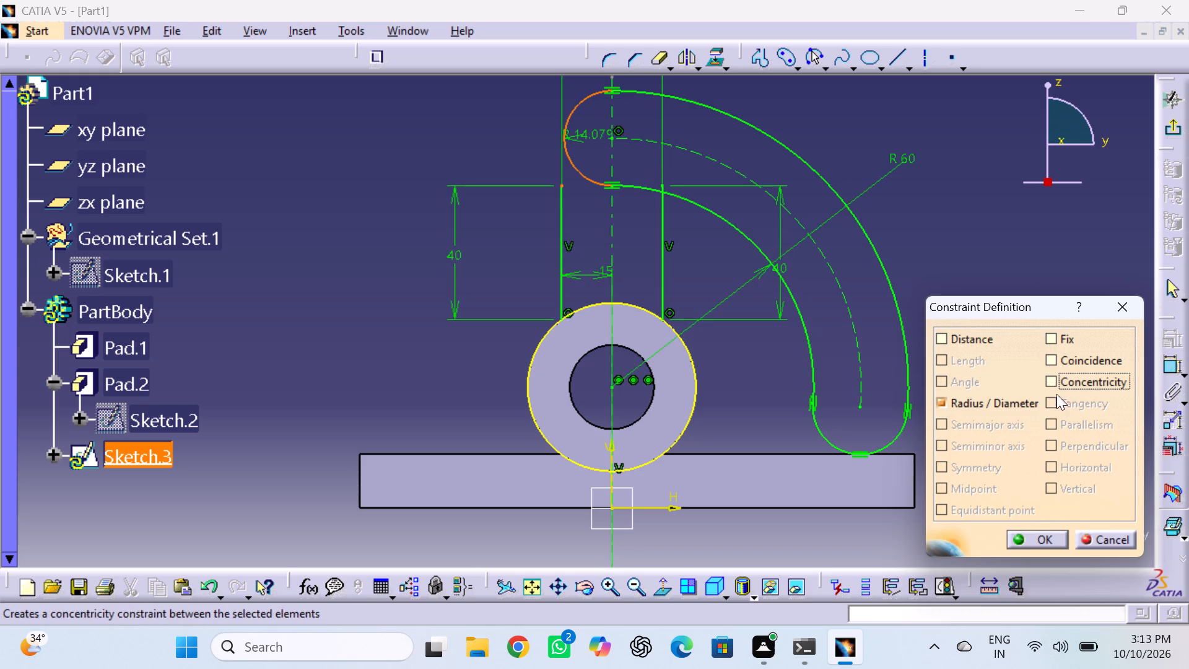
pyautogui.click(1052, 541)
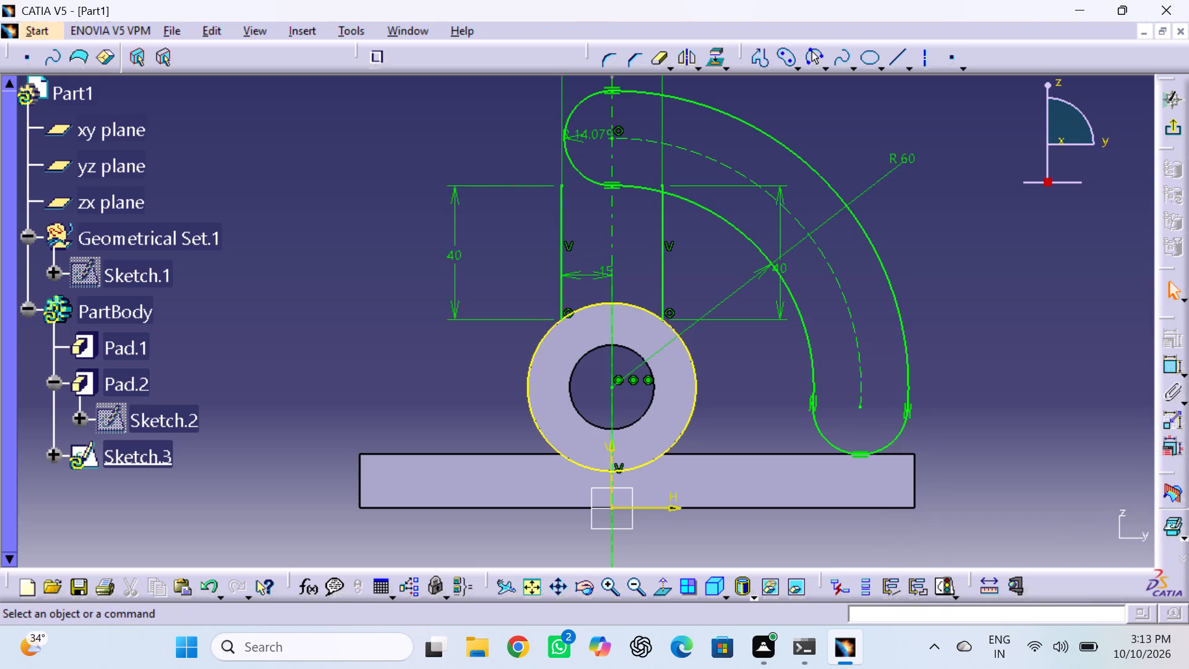
# Delete the left vertical line's 40 mm length dimension and stretch its upper endpoint up to the elongated hole's upper end arc.
pyautogui.click(450, 253)
pyautogui.press('Delete')
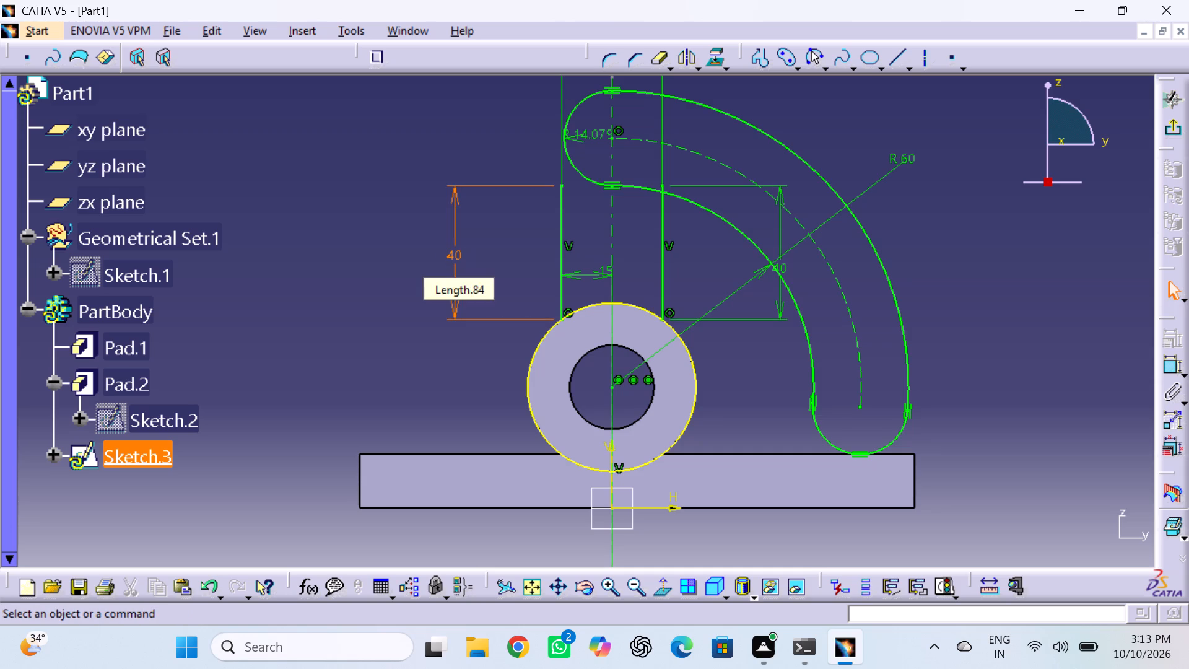
pyautogui.moveTo(562, 188); pyautogui.dragTo(562, 186)
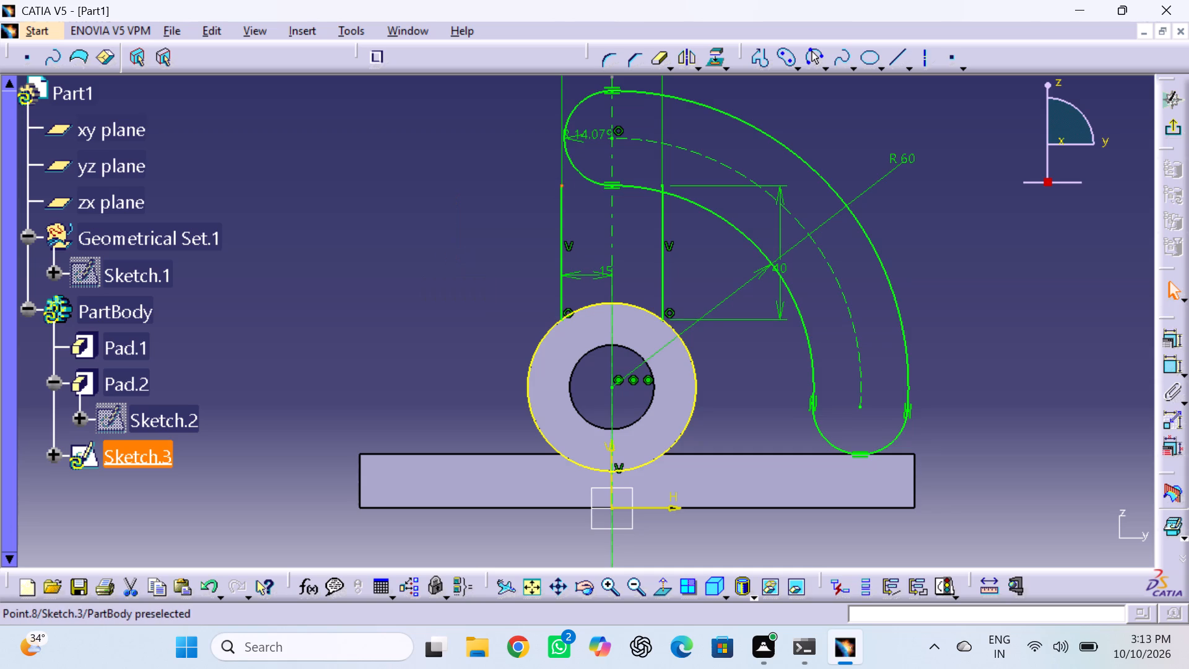
pyautogui.moveTo(562, 186); pyautogui.dragTo(562, 154)
pyautogui.moveTo(562, 151); pyautogui.dragTo(565, 133)
pyautogui.click(565, 131)
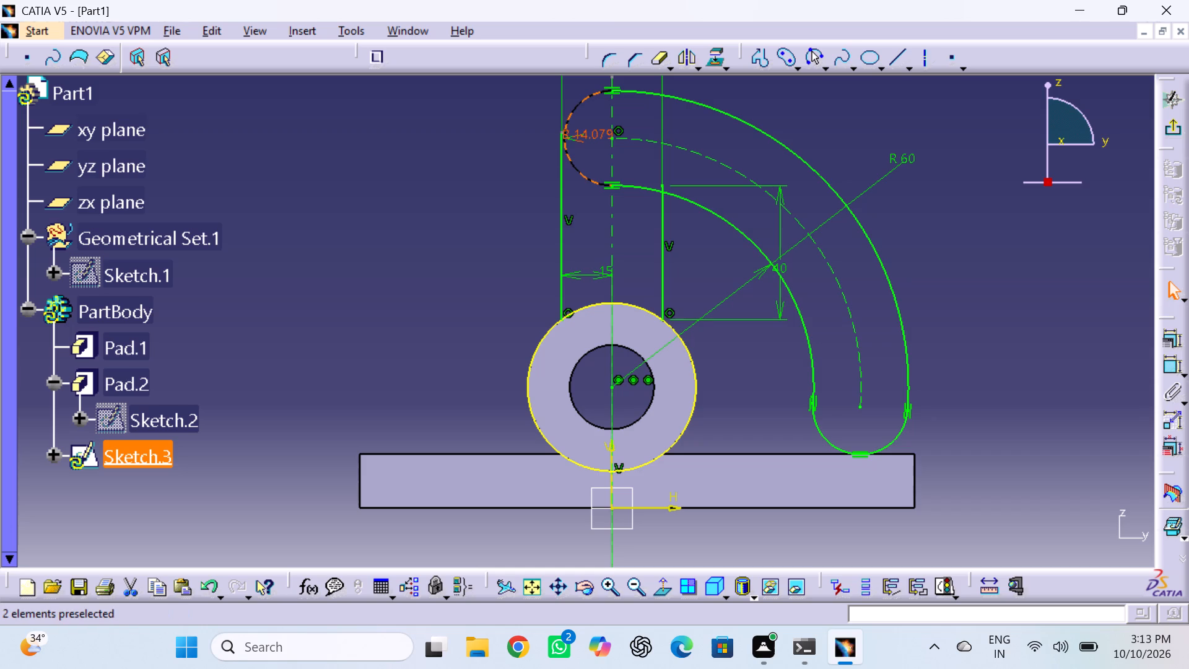
# Move the upper end arc's radius dimension clear of the profile and set it to 15 mm.
pyautogui.moveTo(609, 138); pyautogui.dragTo(590, 140)
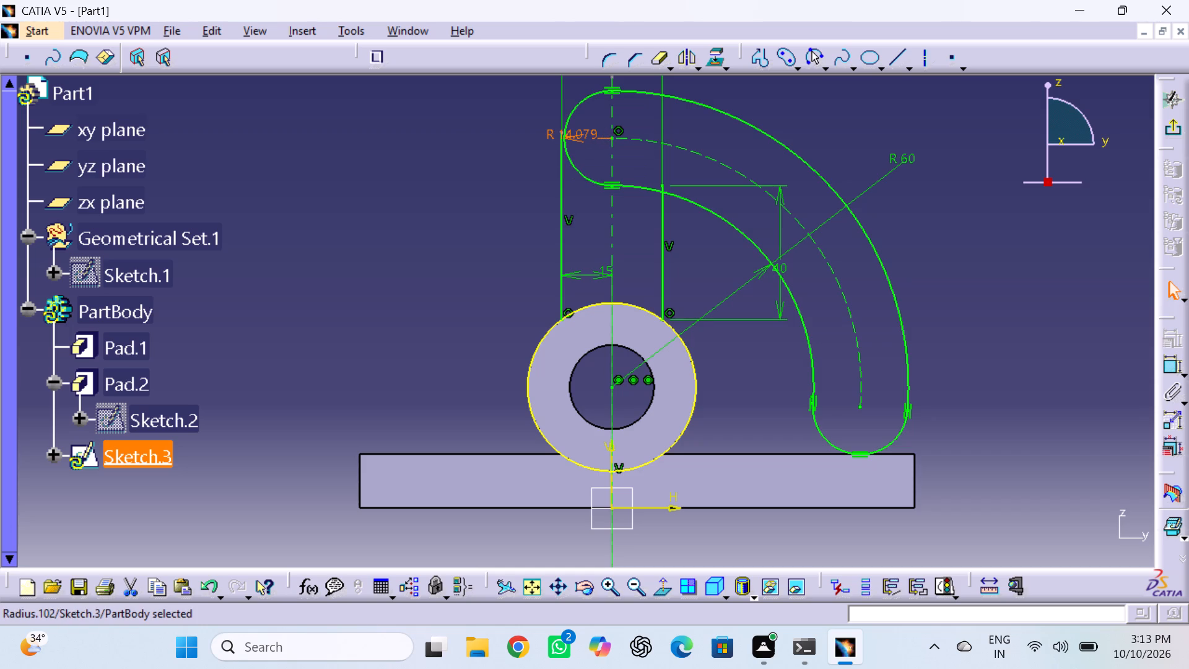
pyautogui.moveTo(590, 140); pyautogui.dragTo(457, 145)
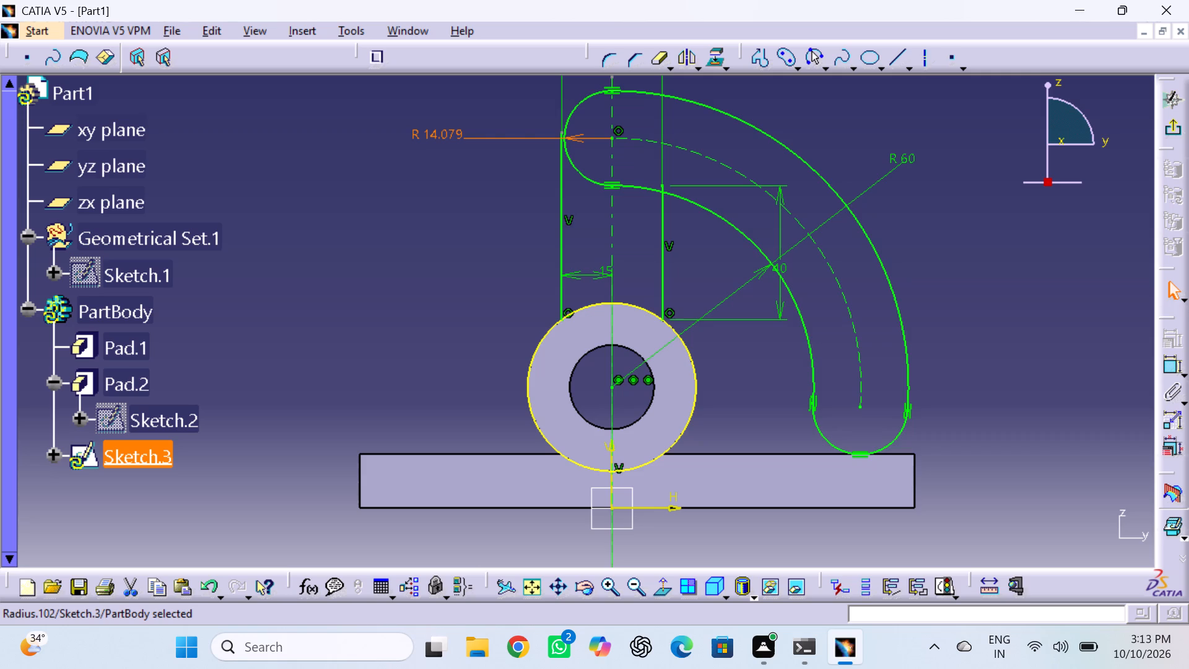
pyautogui.doubleClick(438, 132)
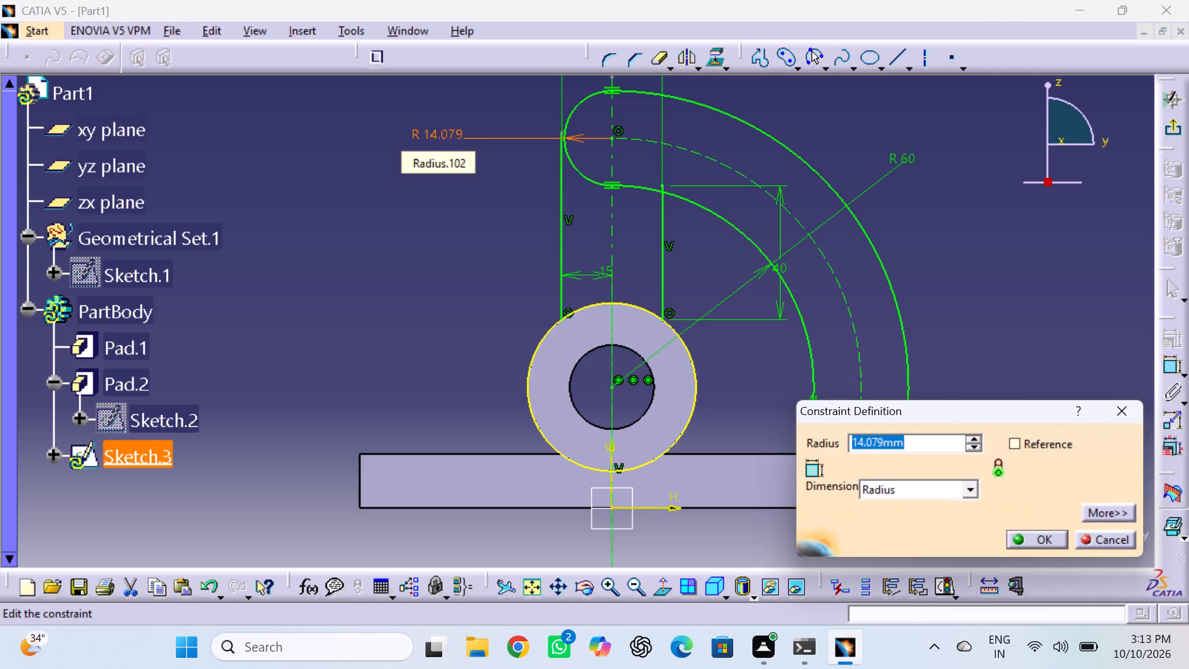
pyautogui.press('1')
pyautogui.press('5')
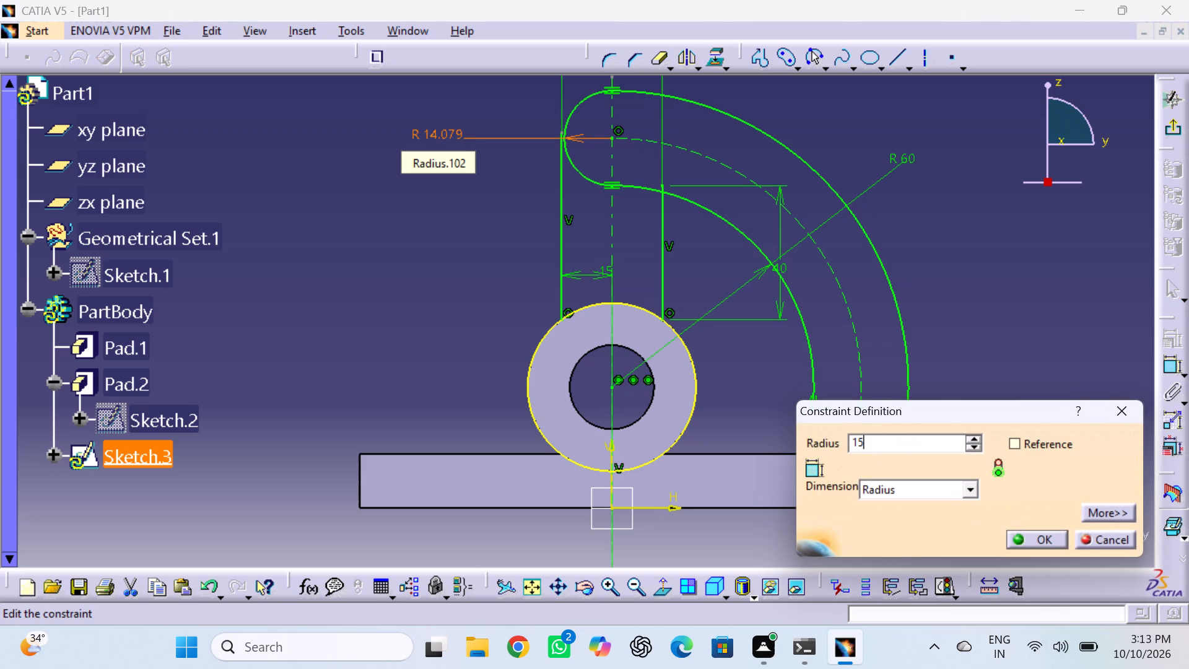
pyautogui.press('Return')
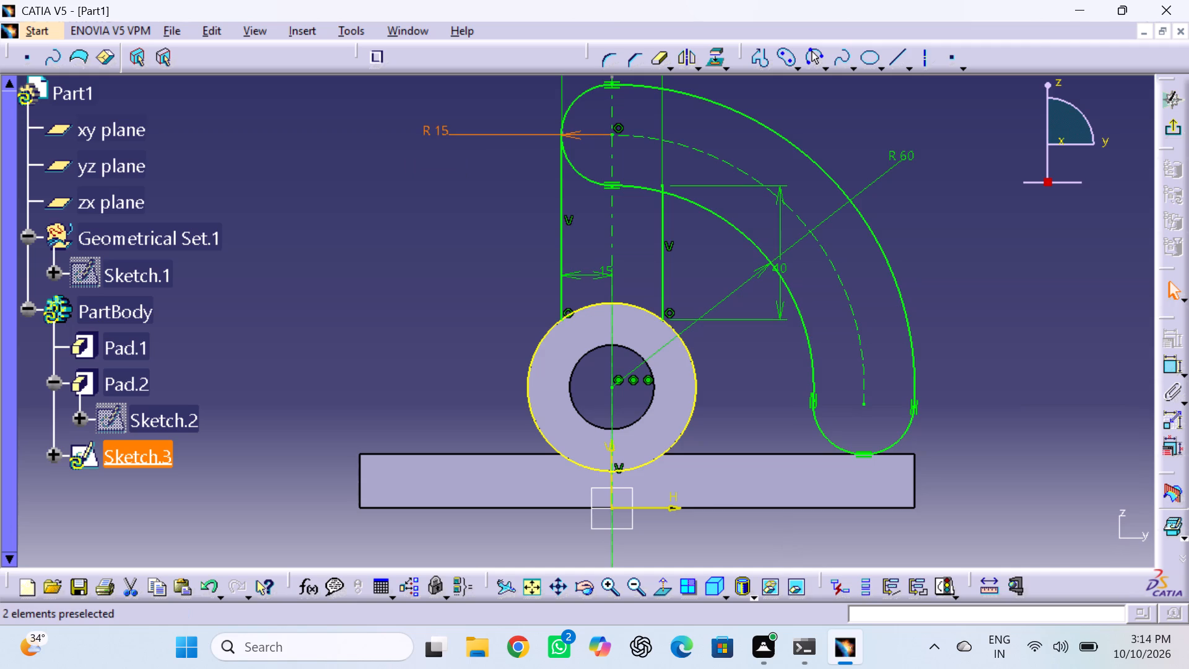
pyautogui.click(505, 164)
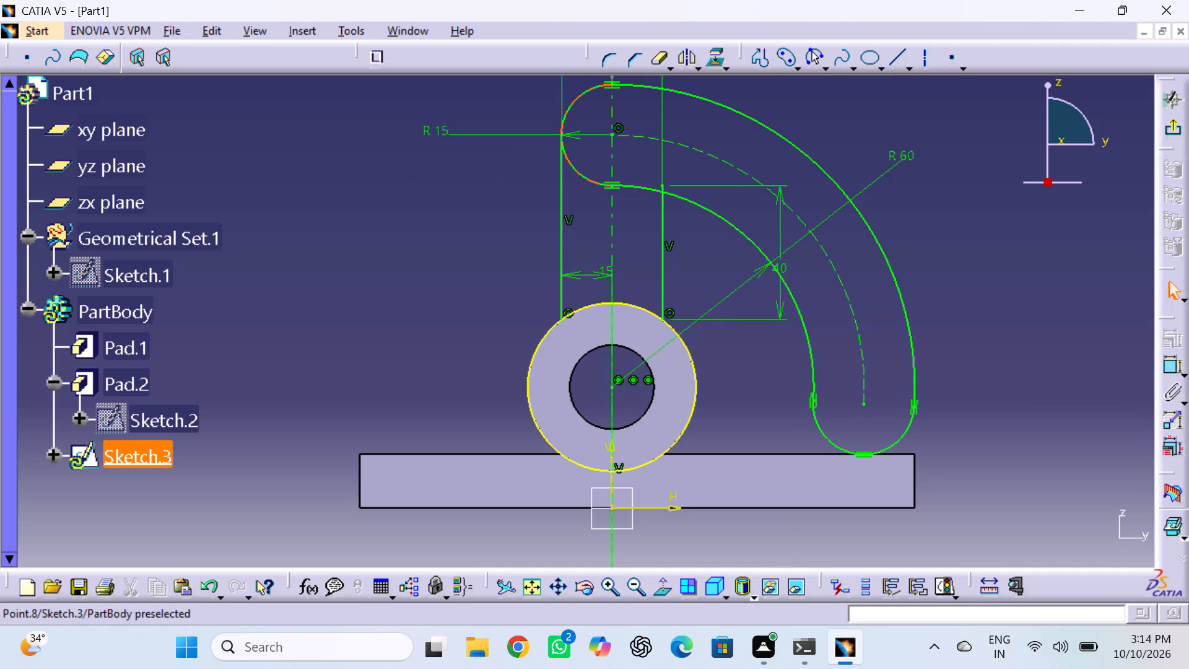
# Stretch the left vertical line past the upper end arc and make its upper endpoint coincident with that arc.
pyautogui.moveTo(560, 167); pyautogui.dragTo(573, 108)
pyautogui.moveTo(573, 108); pyautogui.dragTo(575, 116)
pyautogui.scroll(1, 575, 116)
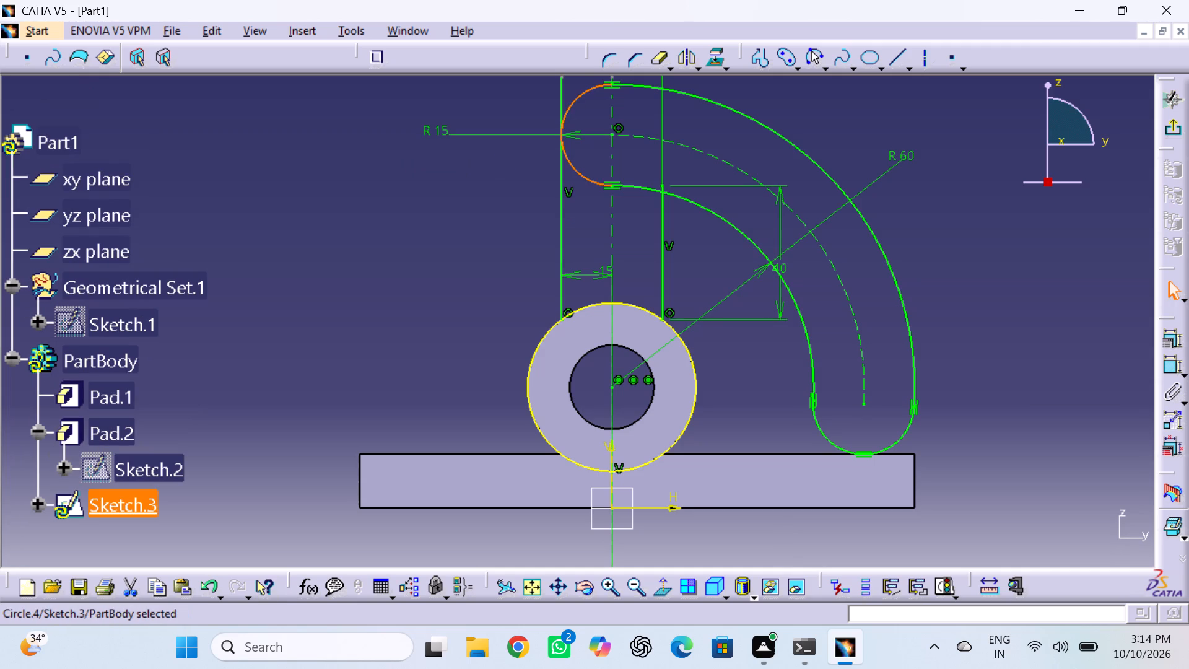
pyautogui.moveTo(577, 121); pyautogui.dragTo(580, 245, button='middle')
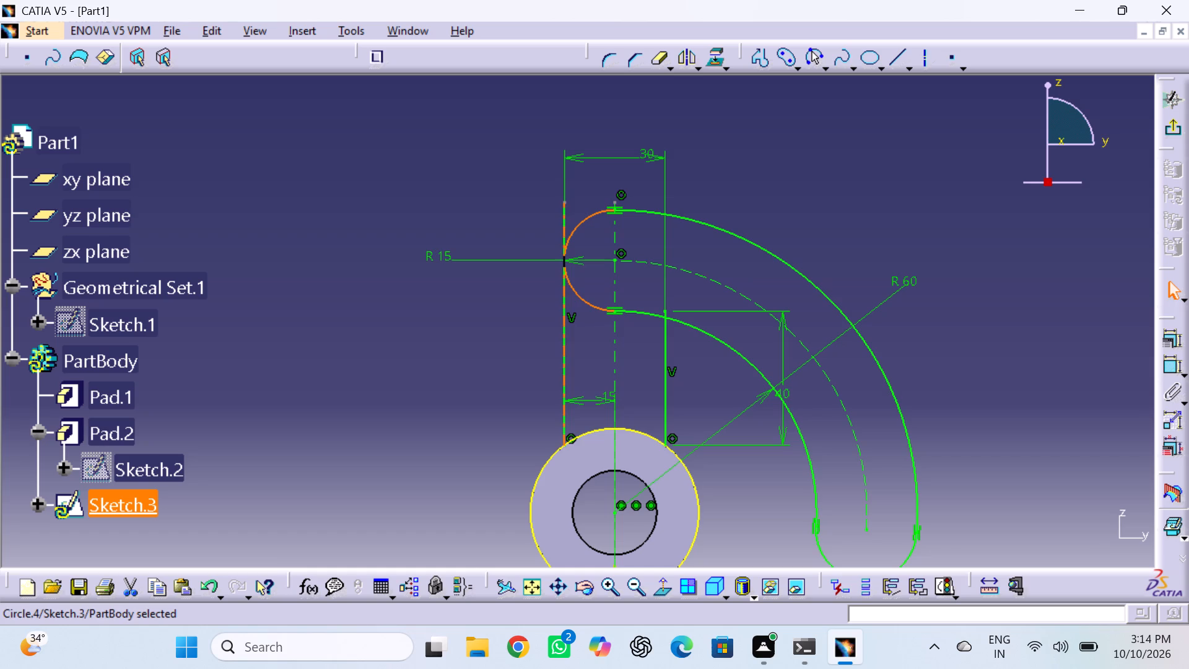
pyautogui.click(565, 204)
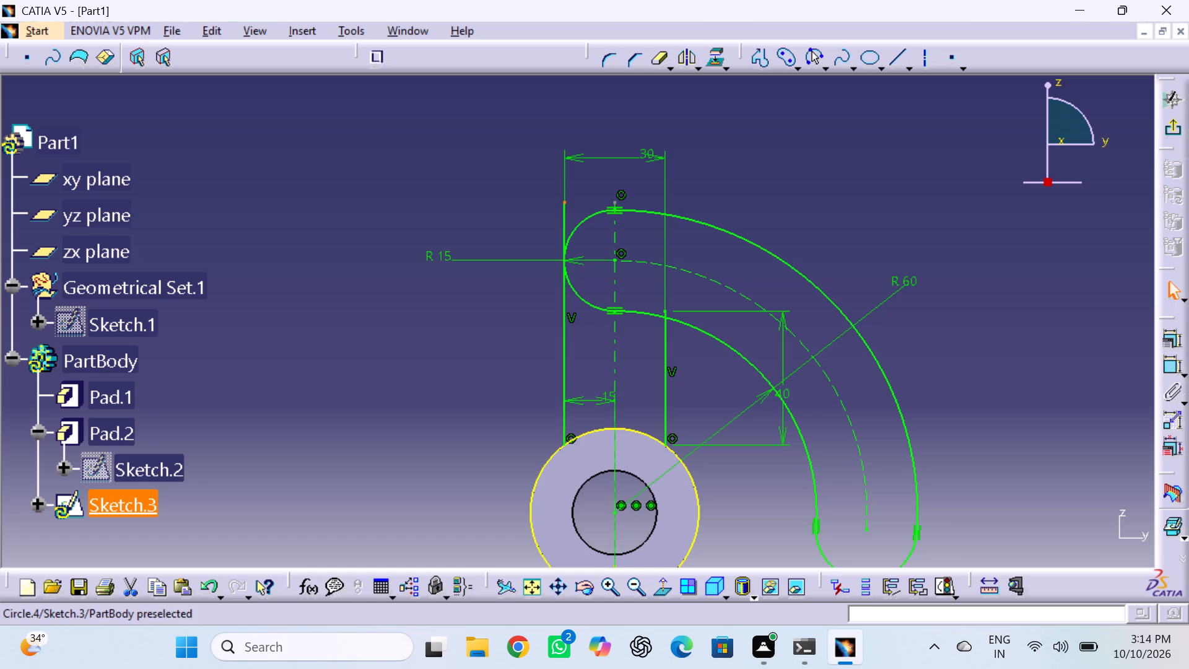
pyautogui.keyDown('ctrl'); pyautogui.click(572, 285); pyautogui.keyUp('ctrl')
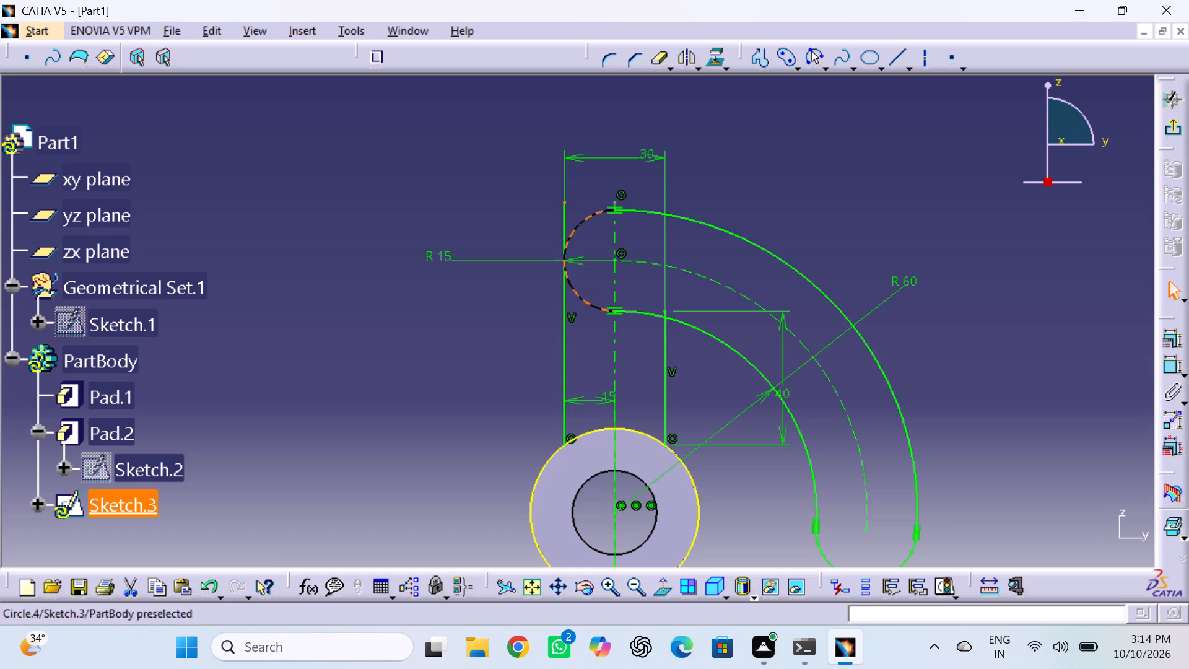
pyautogui.click(1174, 344)
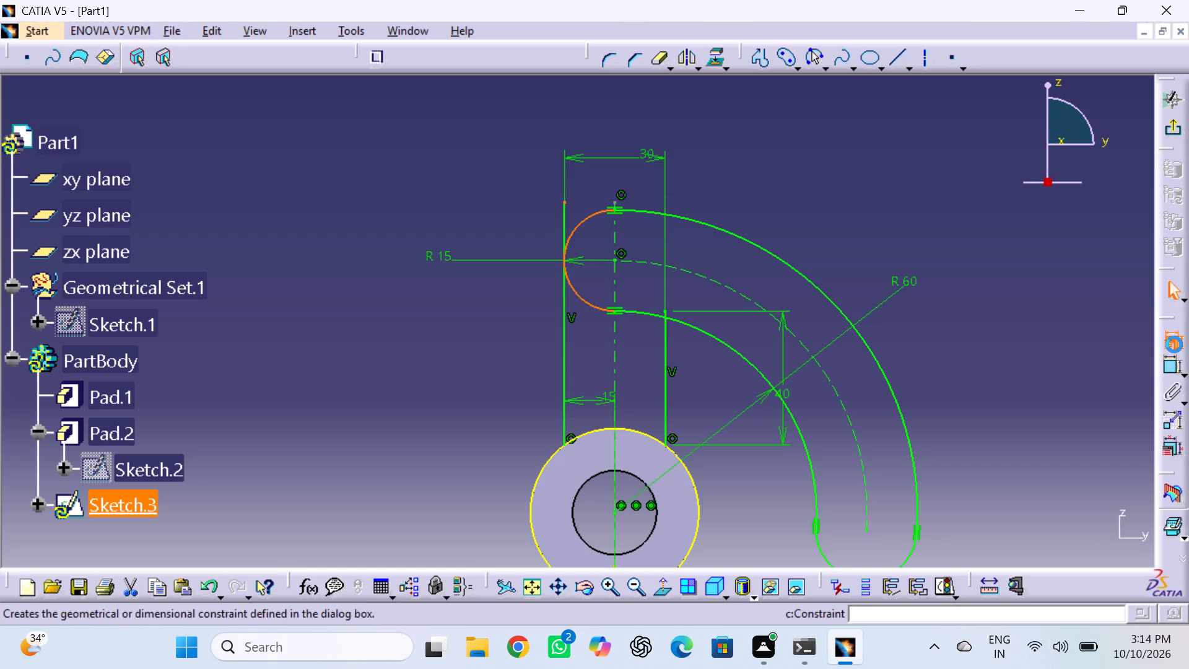
pyautogui.click(1053, 356)
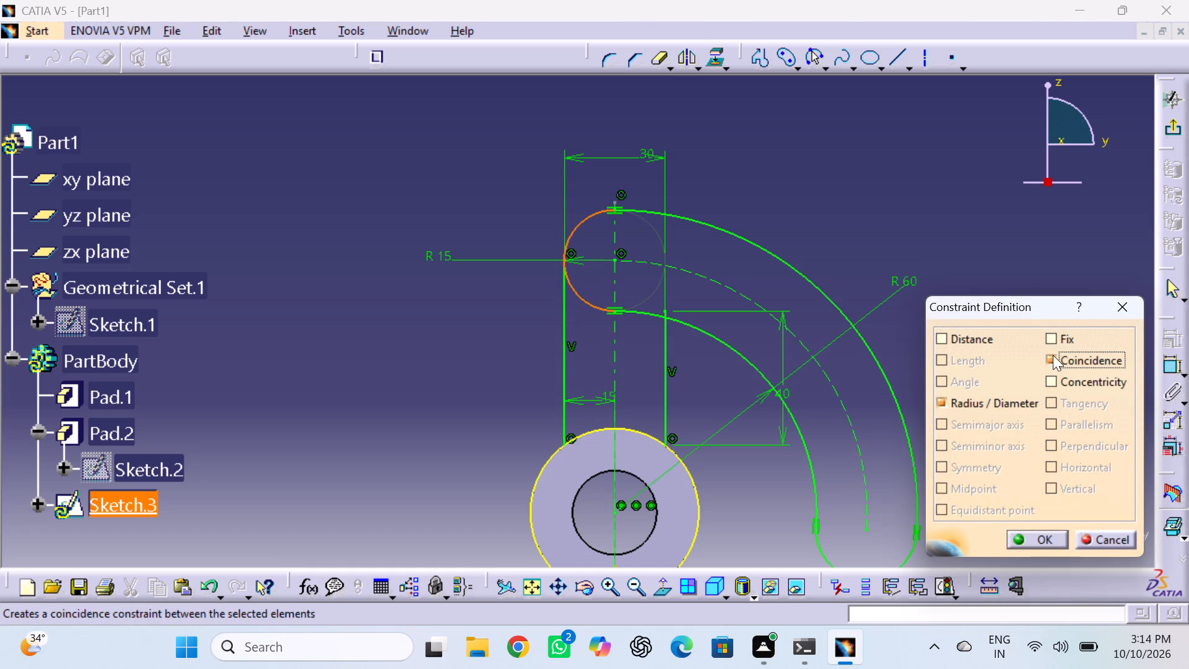
pyautogui.click(1035, 535)
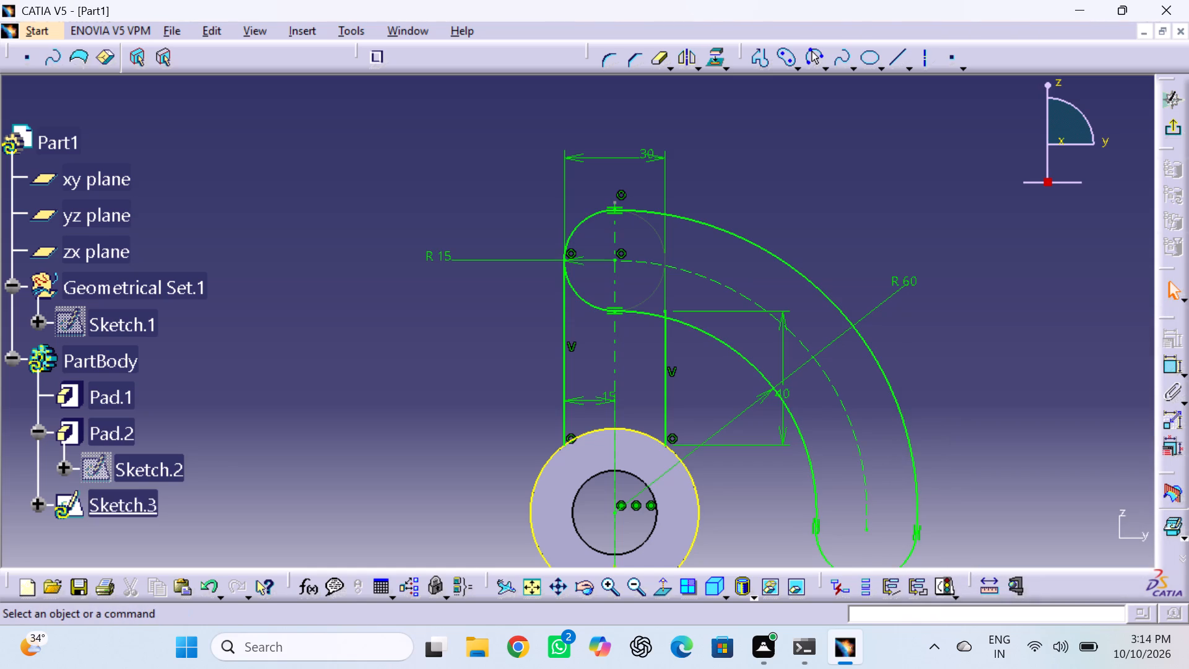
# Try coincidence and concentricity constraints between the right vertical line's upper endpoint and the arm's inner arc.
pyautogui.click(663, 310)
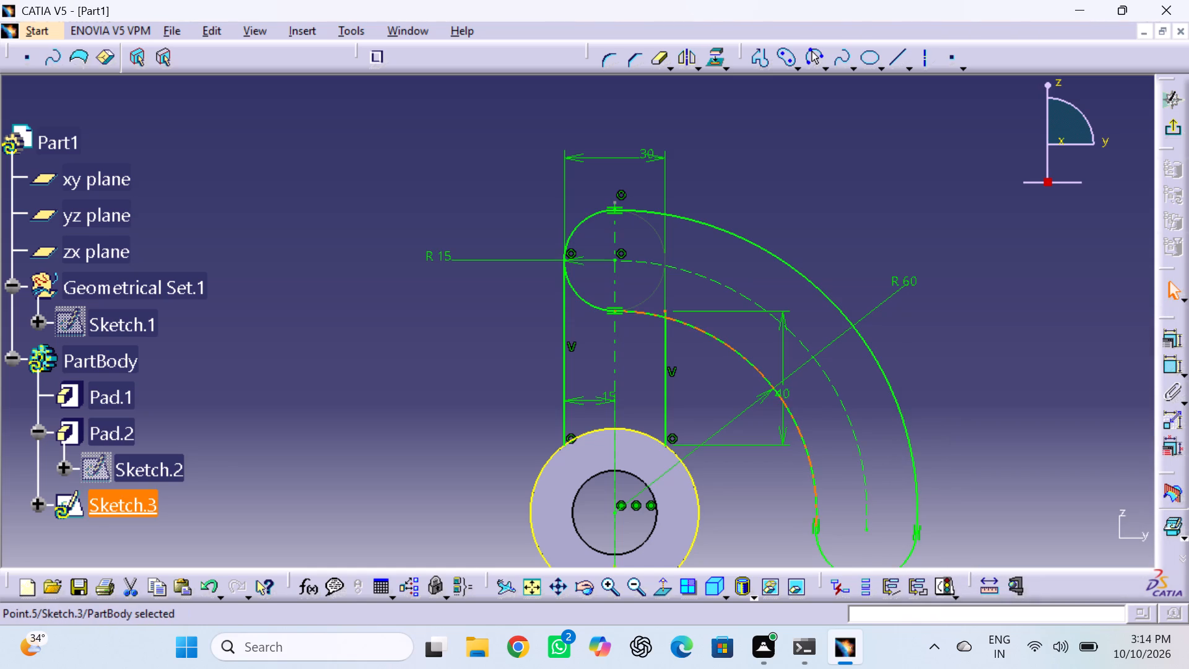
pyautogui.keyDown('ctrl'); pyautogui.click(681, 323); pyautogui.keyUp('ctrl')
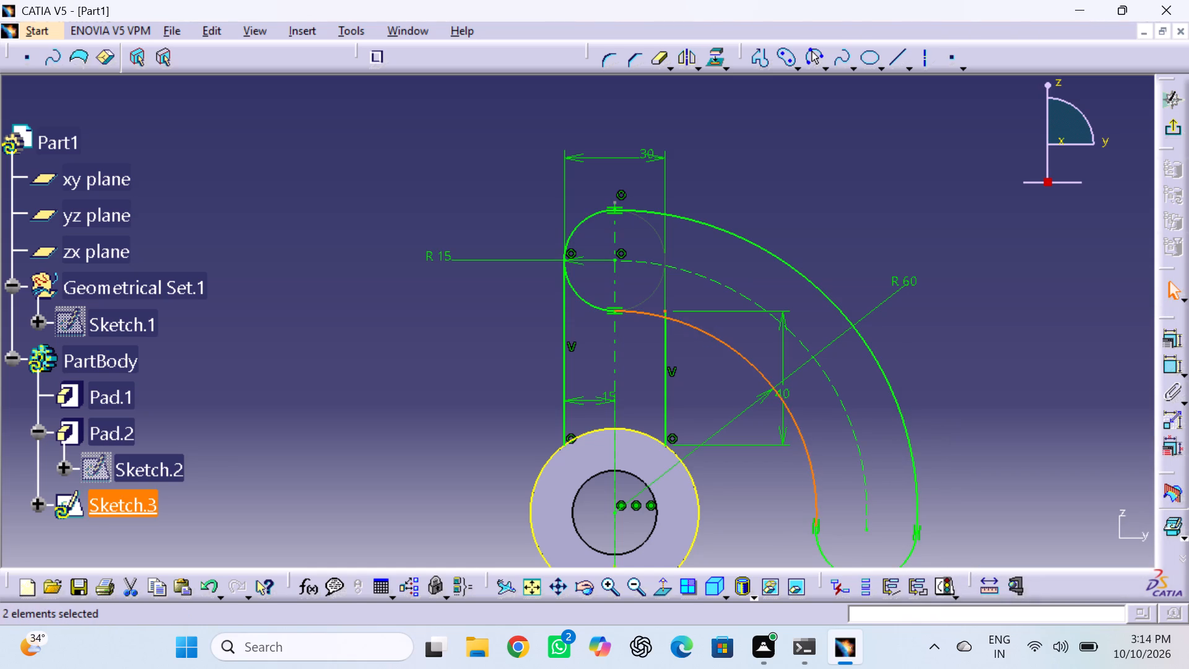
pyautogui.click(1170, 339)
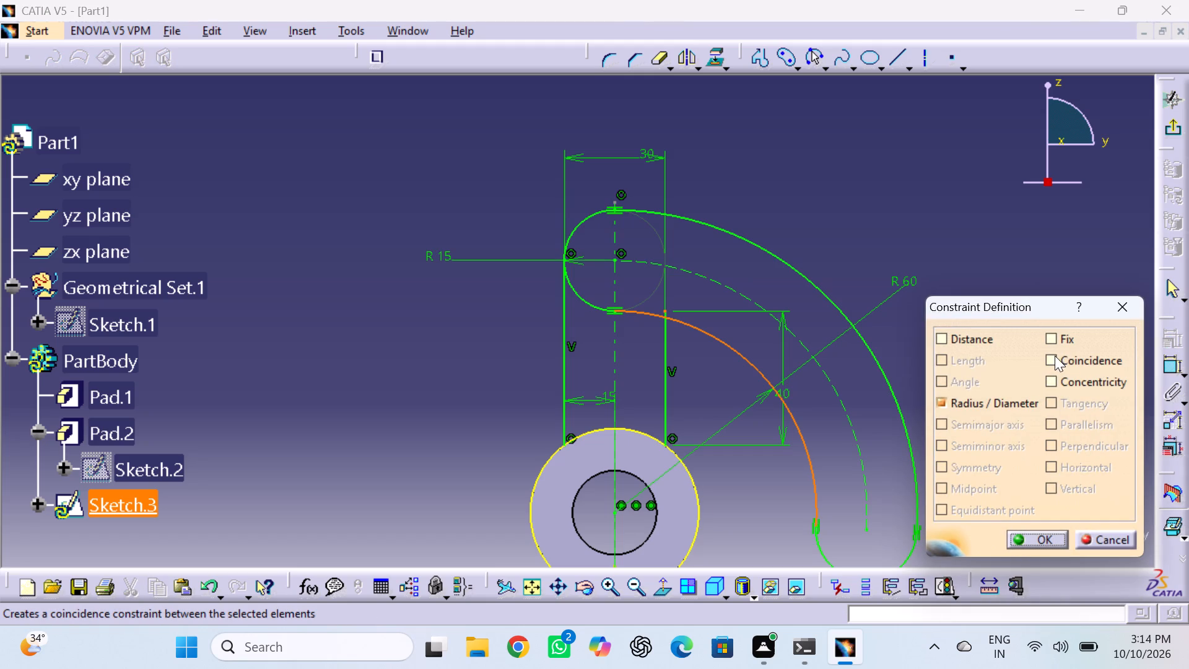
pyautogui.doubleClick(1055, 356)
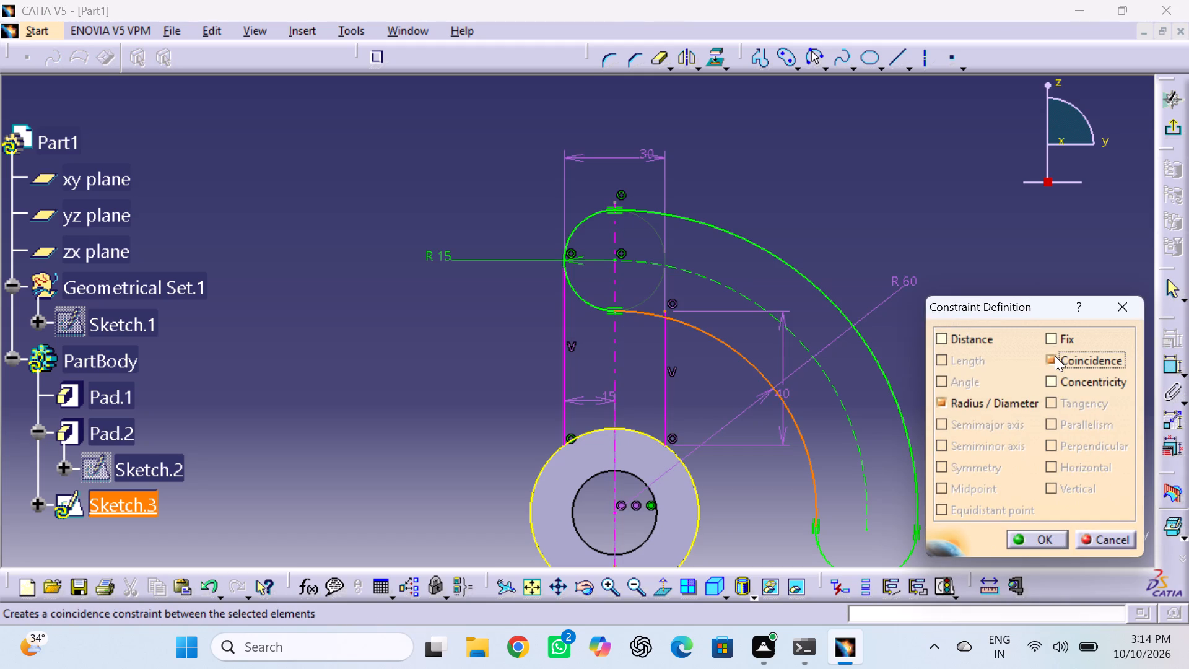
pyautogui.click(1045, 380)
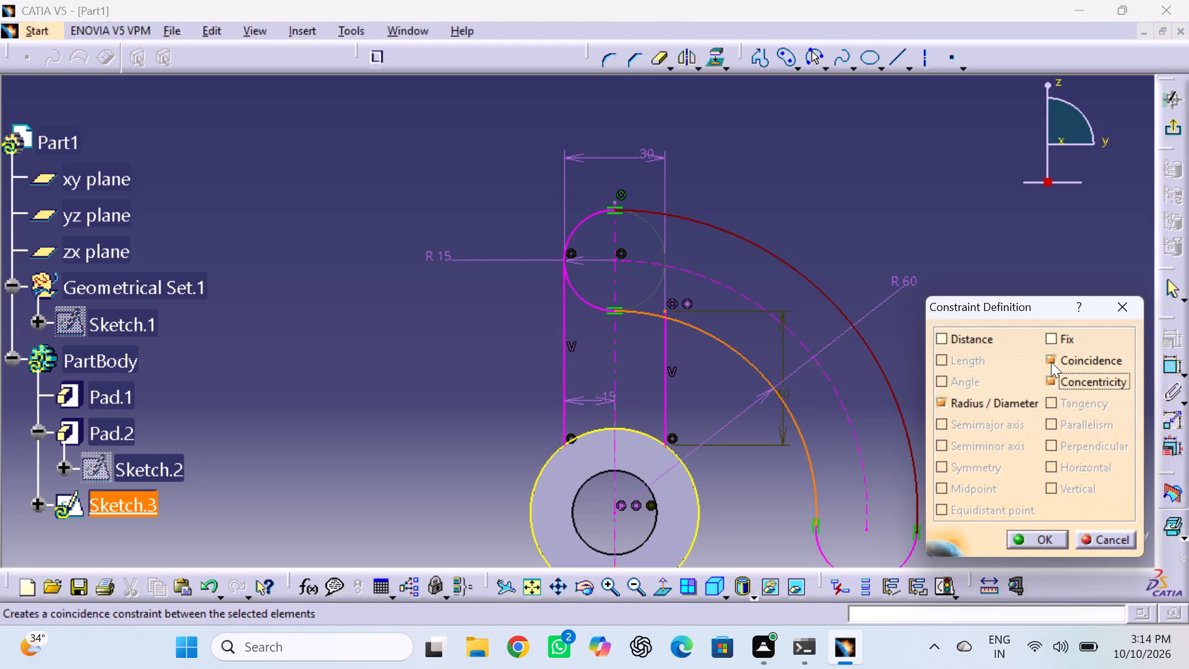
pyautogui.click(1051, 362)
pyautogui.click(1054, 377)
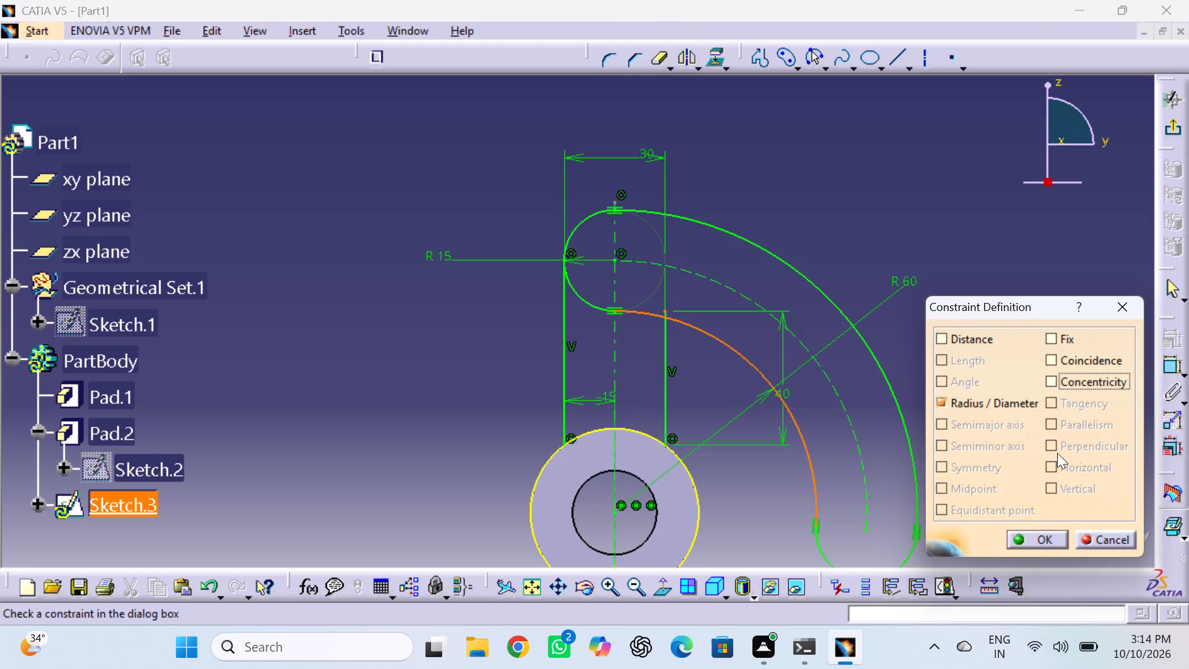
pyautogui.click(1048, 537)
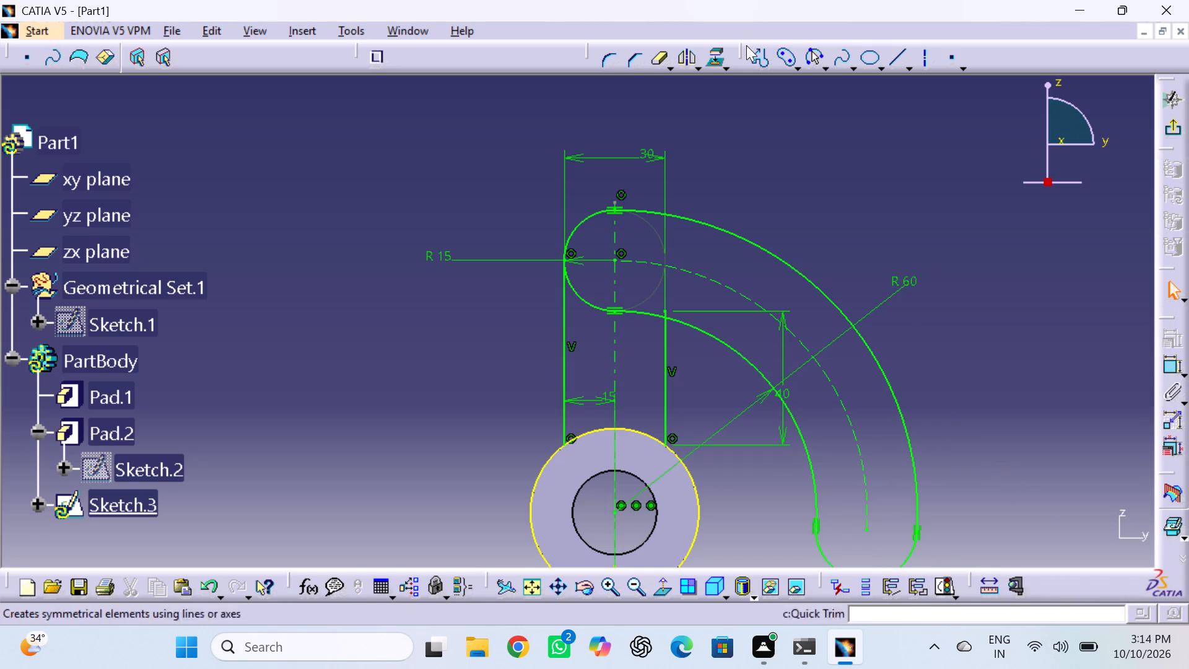
# Quick-trim the right vertical line back to the arm's inner arc, converting its length into a distance, and delete the leftover endpoint.
pyautogui.click(656, 61)
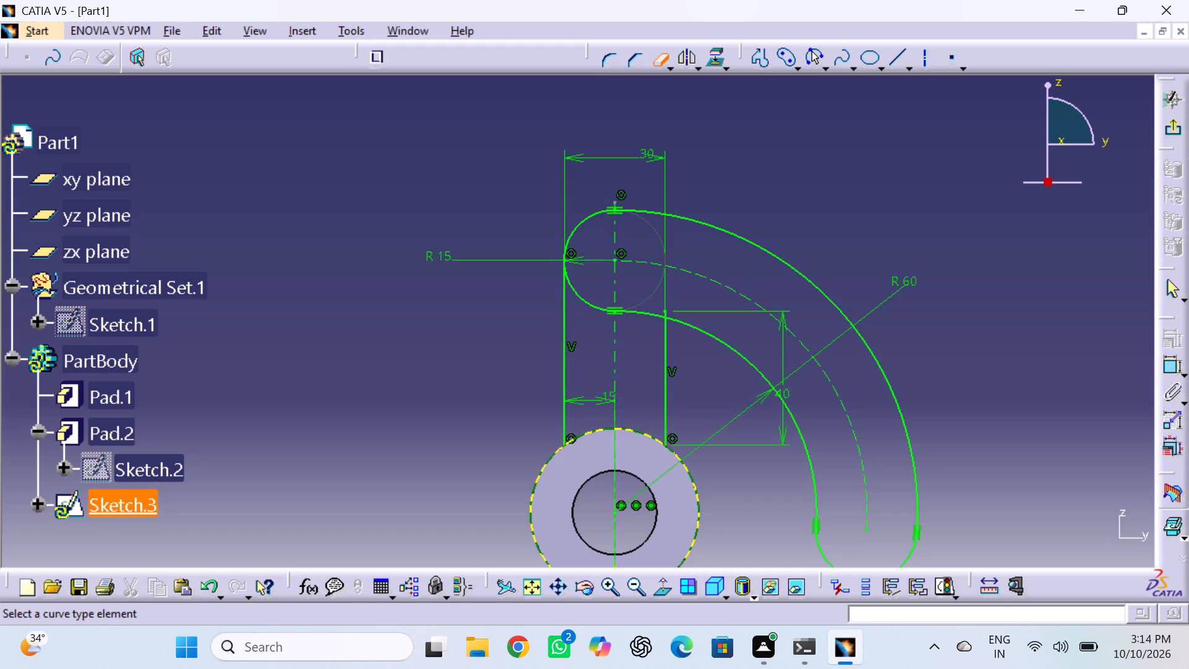
pyautogui.click(608, 585)
pyautogui.tripleClick(608, 585)
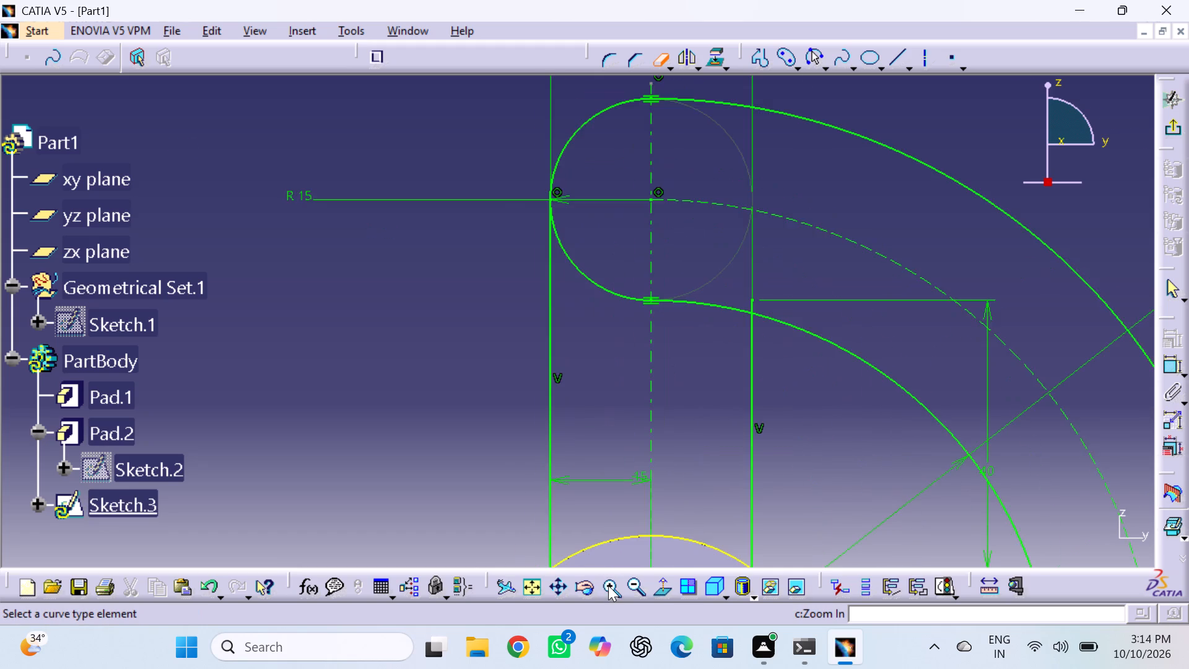
pyautogui.click(608, 585)
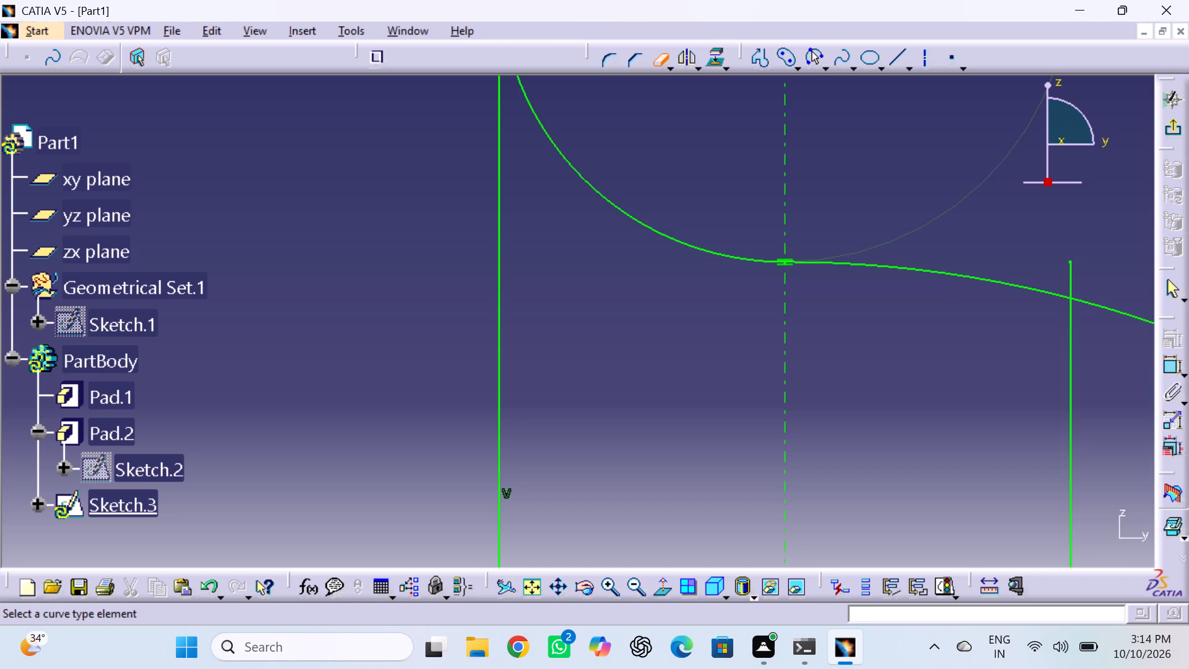
pyautogui.click(1072, 266)
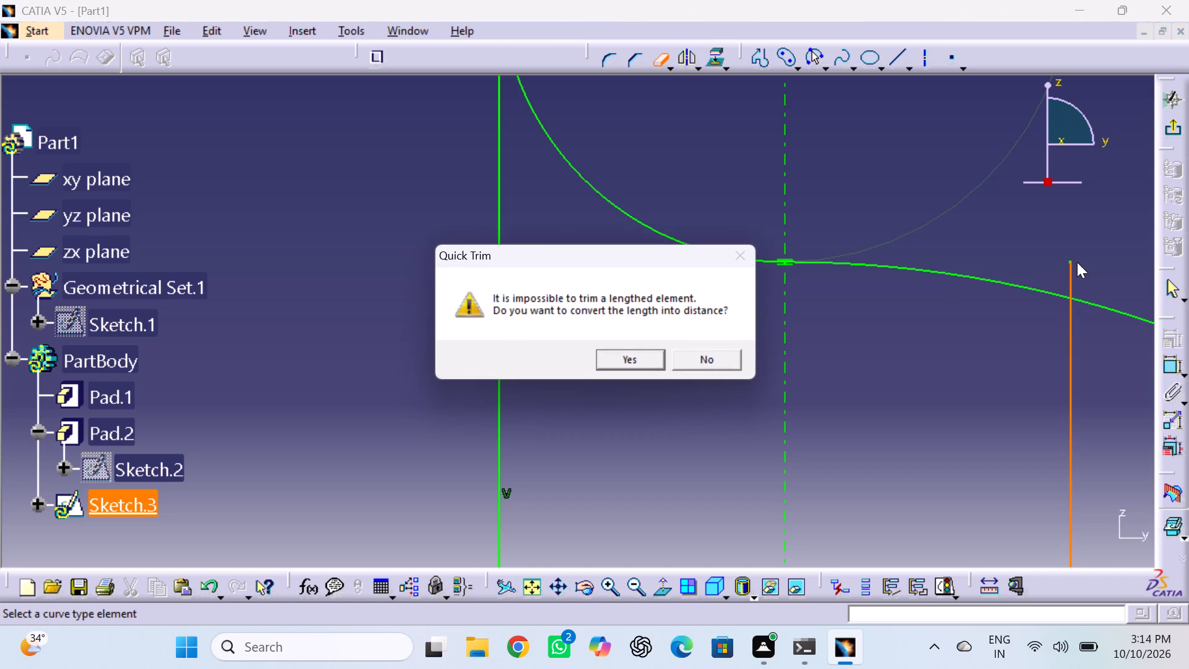
pyautogui.click(655, 352)
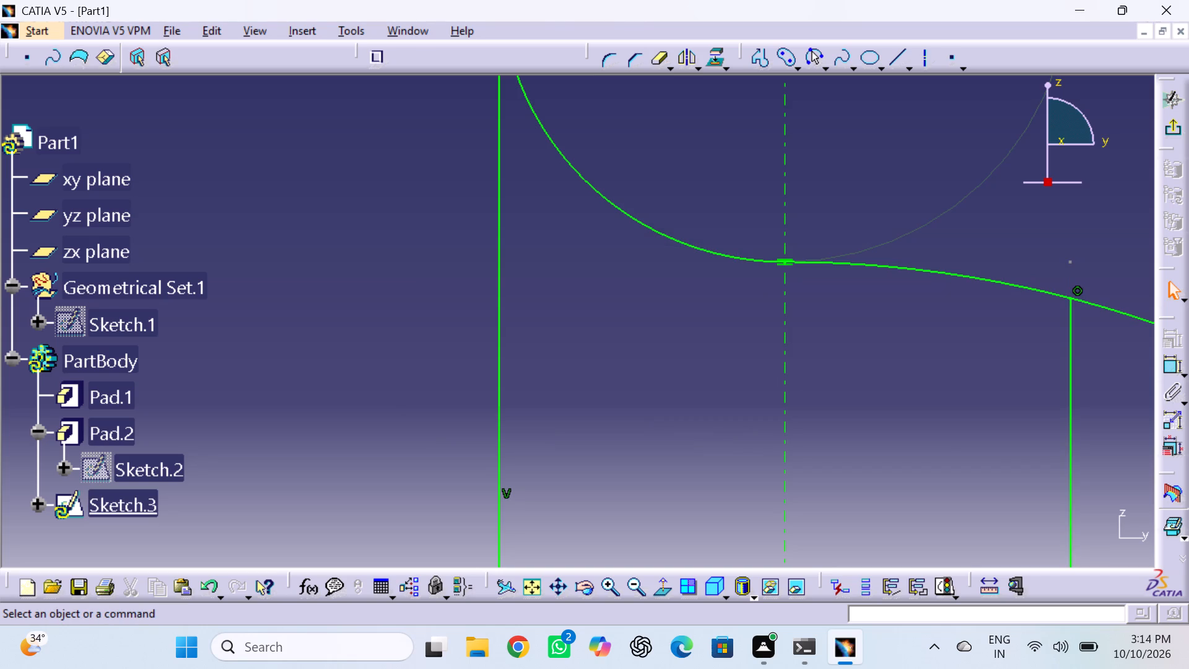
pyautogui.click(1068, 264)
pyautogui.press('Delete')
# Check the vertical and horizontal distances between the arm's lower end arc and the base's upper right corner using a trial constraint.
pyautogui.tripleClick(632, 585)
pyautogui.click(632, 585)
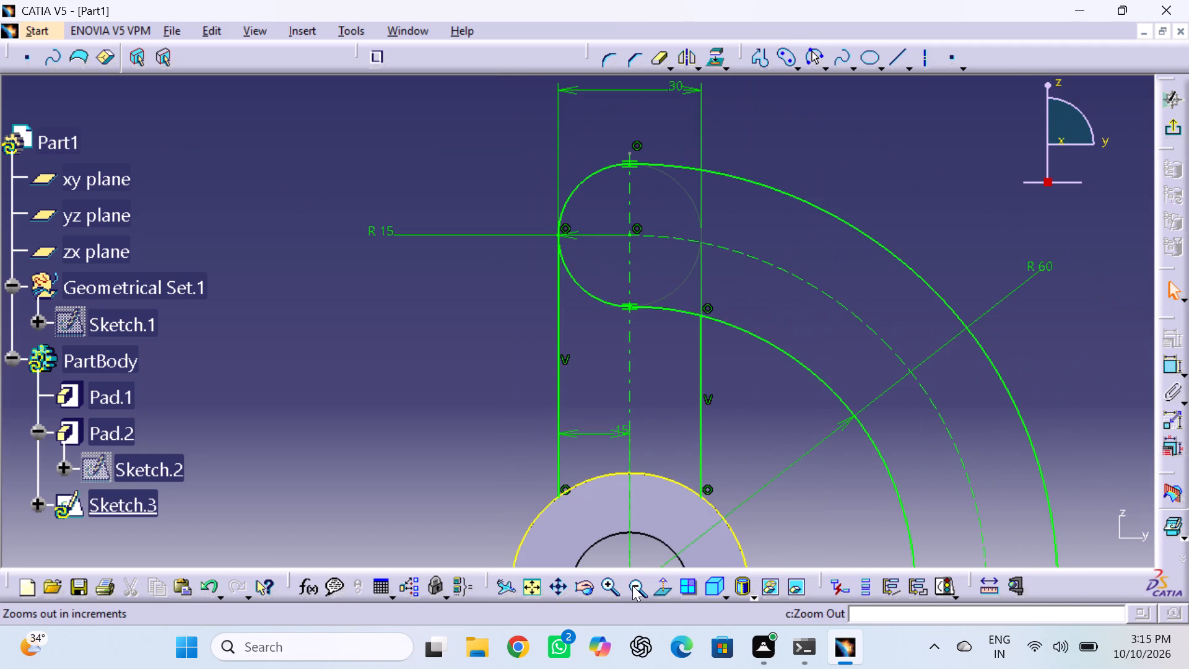
pyautogui.doubleClick(632, 585)
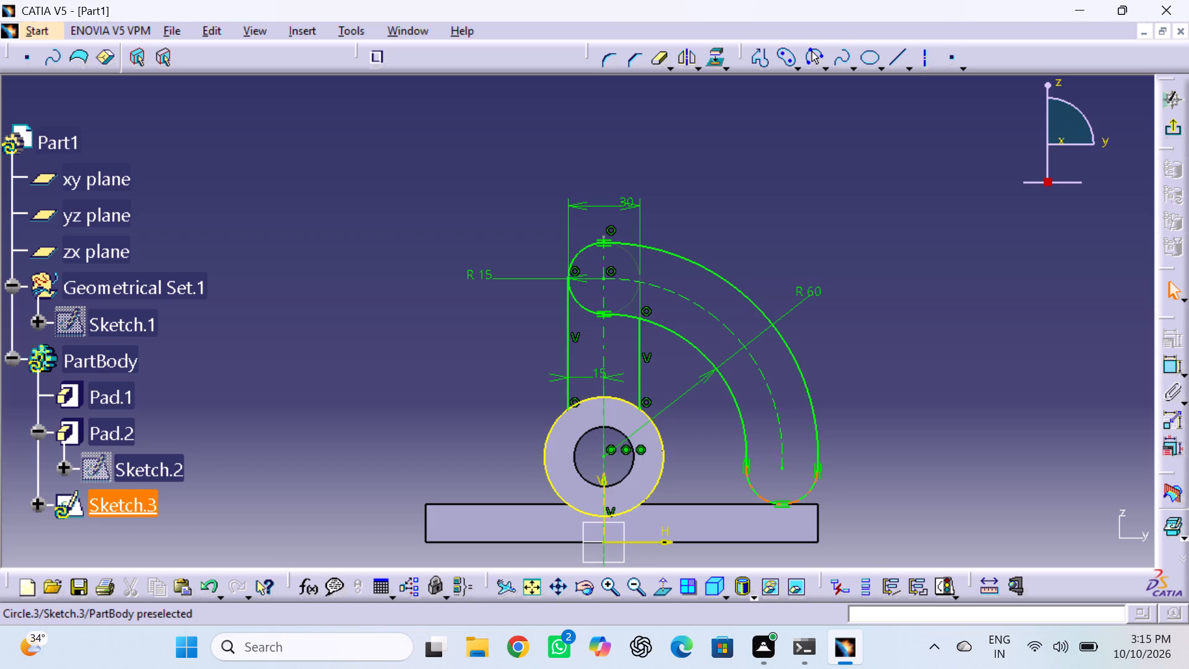
pyautogui.click(1173, 369)
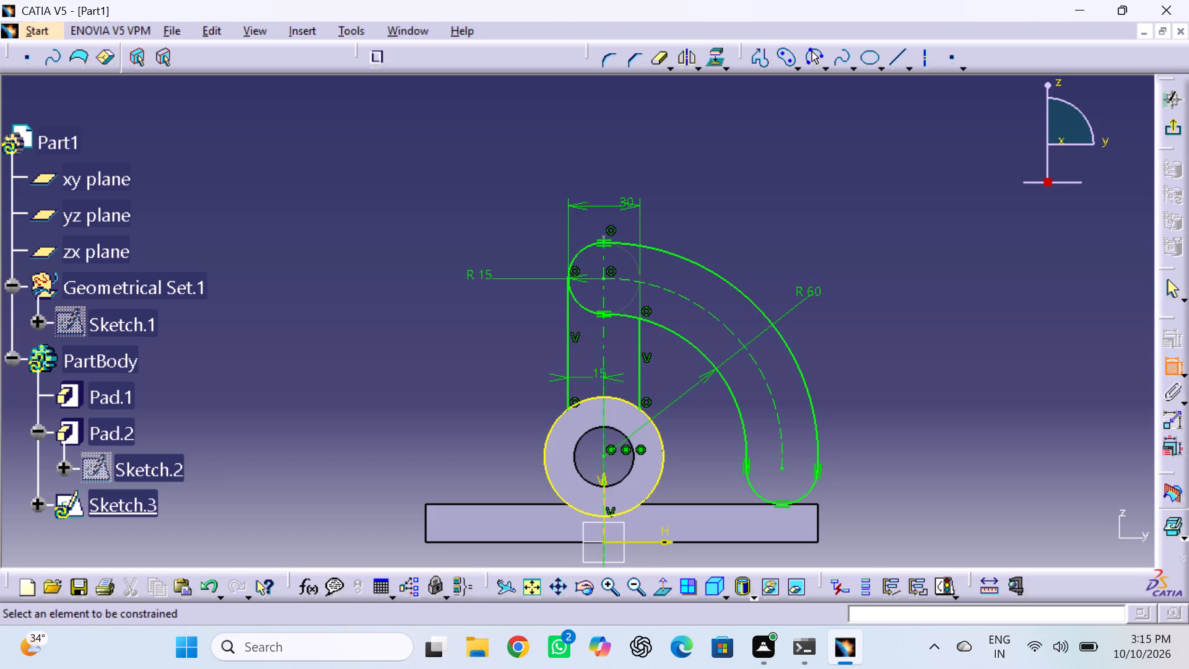
pyautogui.click(817, 503)
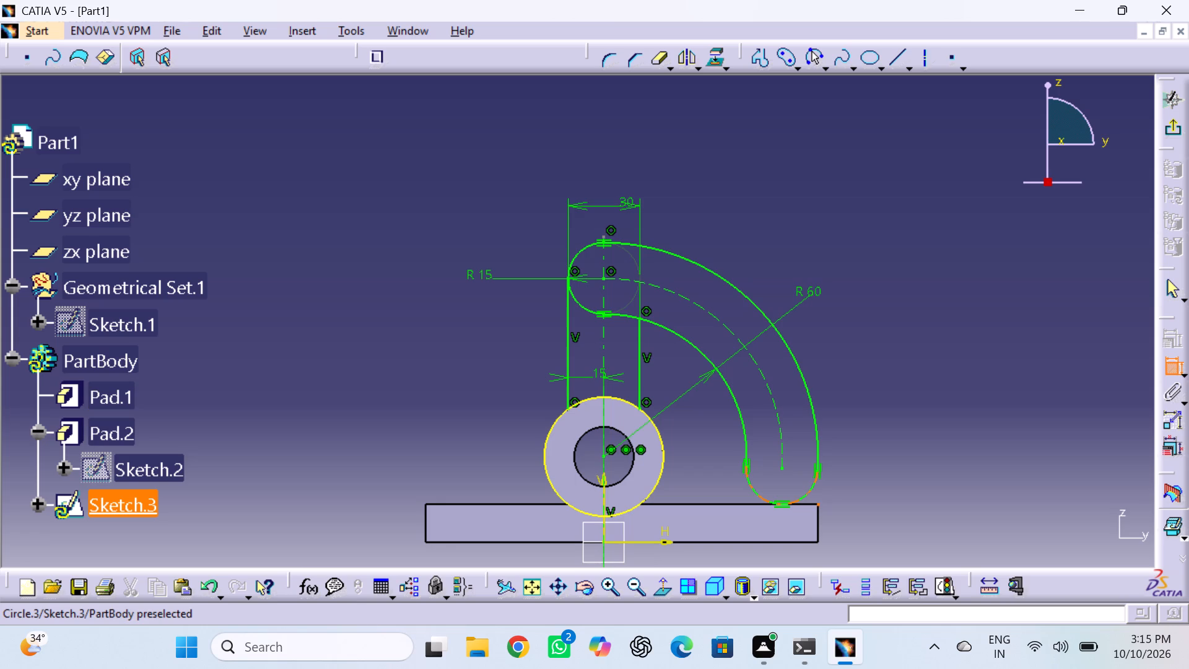
pyautogui.click(783, 504)
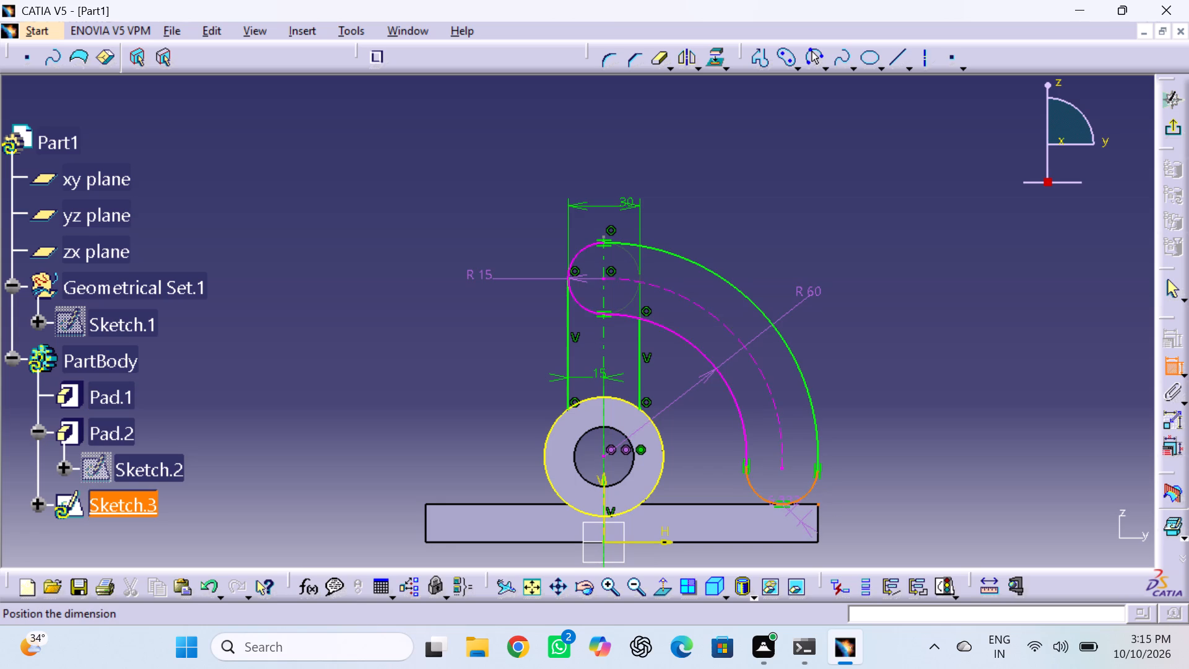
pyautogui.rightClick(793, 554)
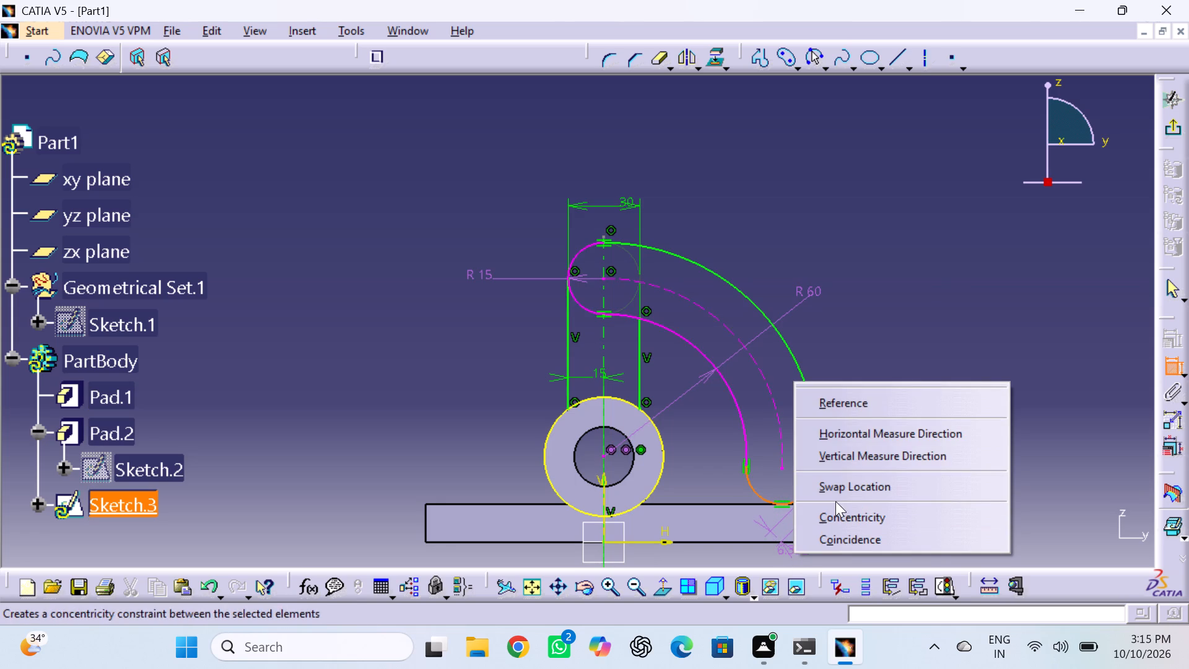
pyautogui.click(847, 467)
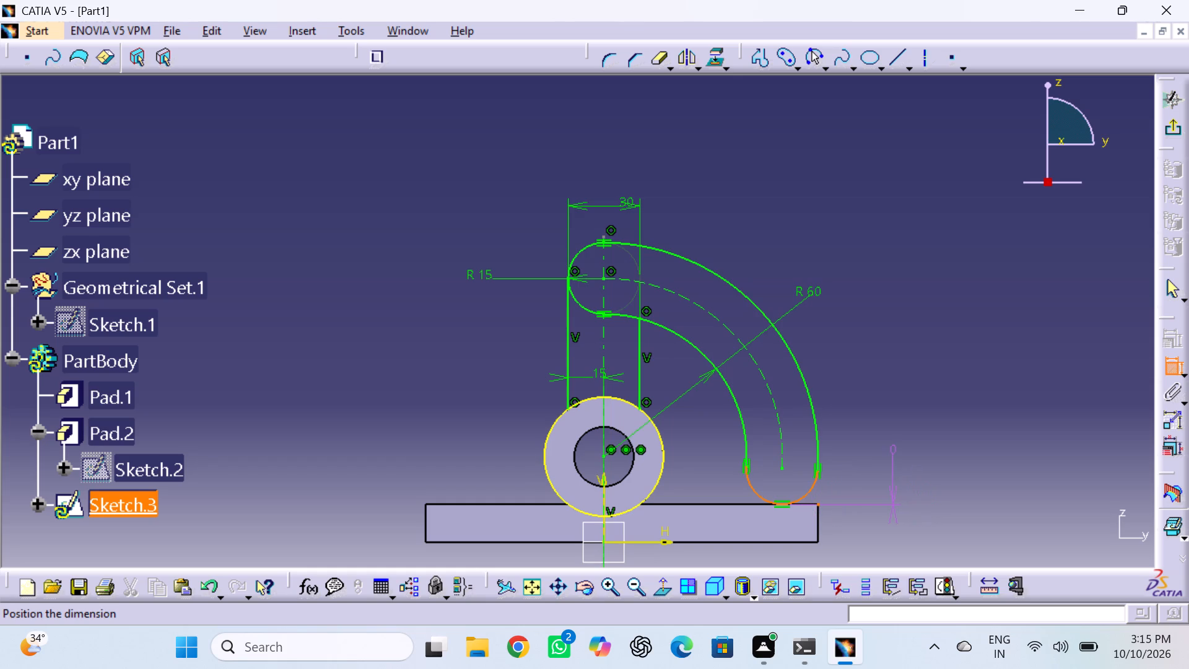
pyautogui.rightClick(894, 452)
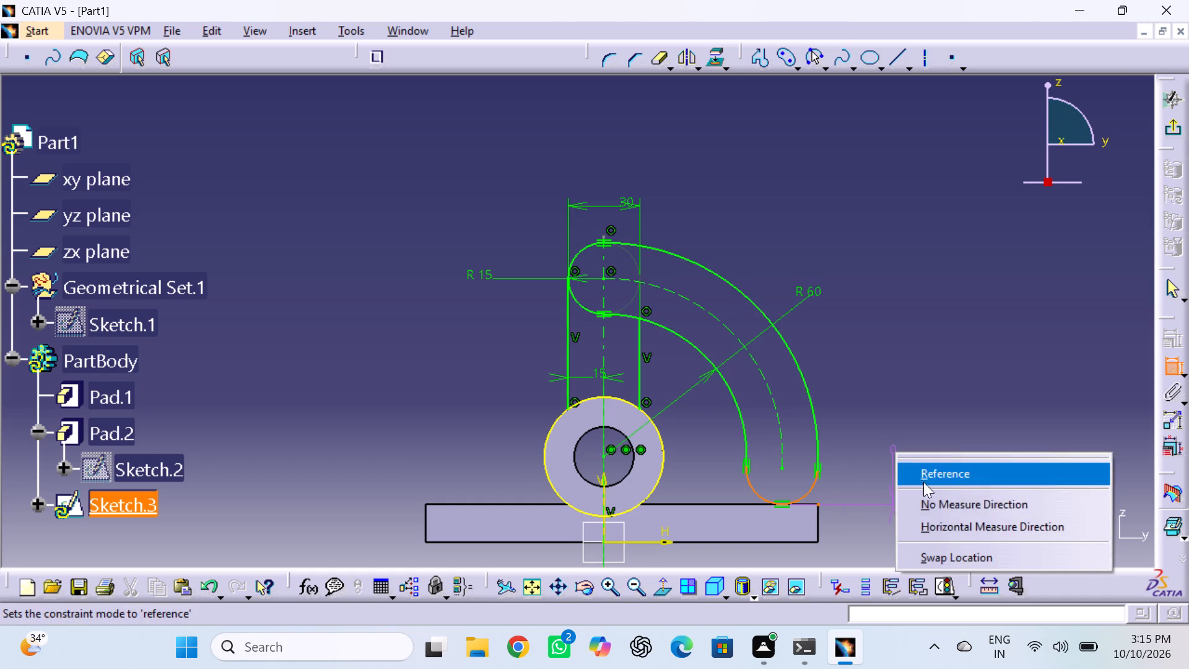
pyautogui.click(954, 533)
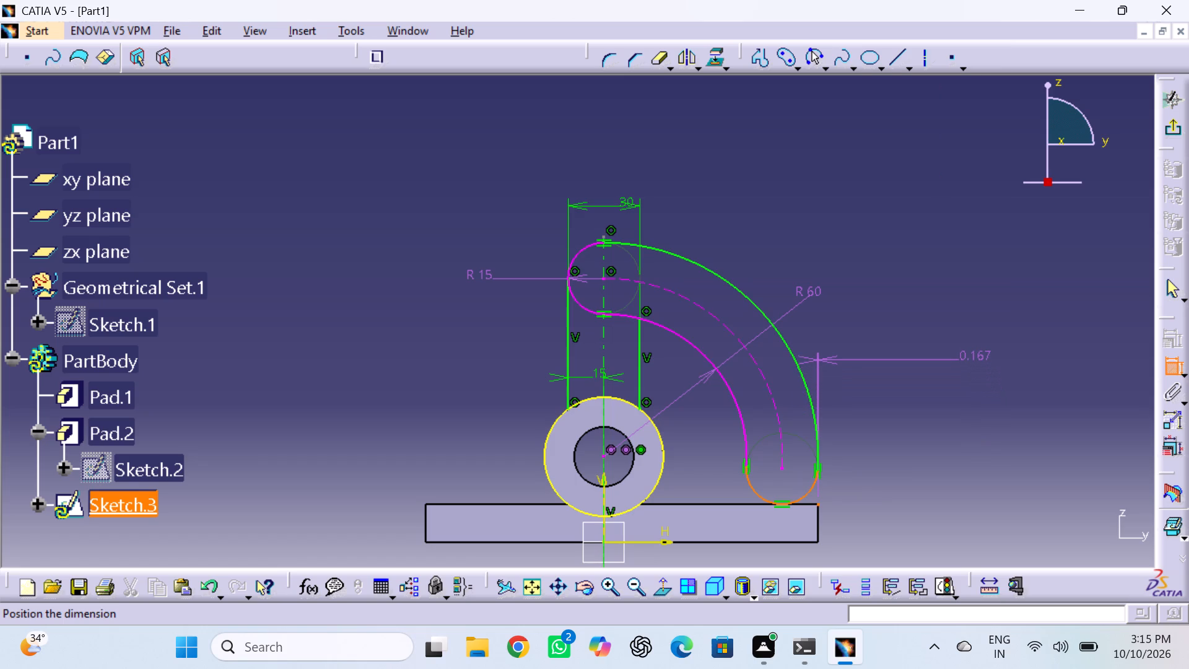
pyautogui.press('Escape')
pyautogui.press('Escape')
pyautogui.press('Escape')
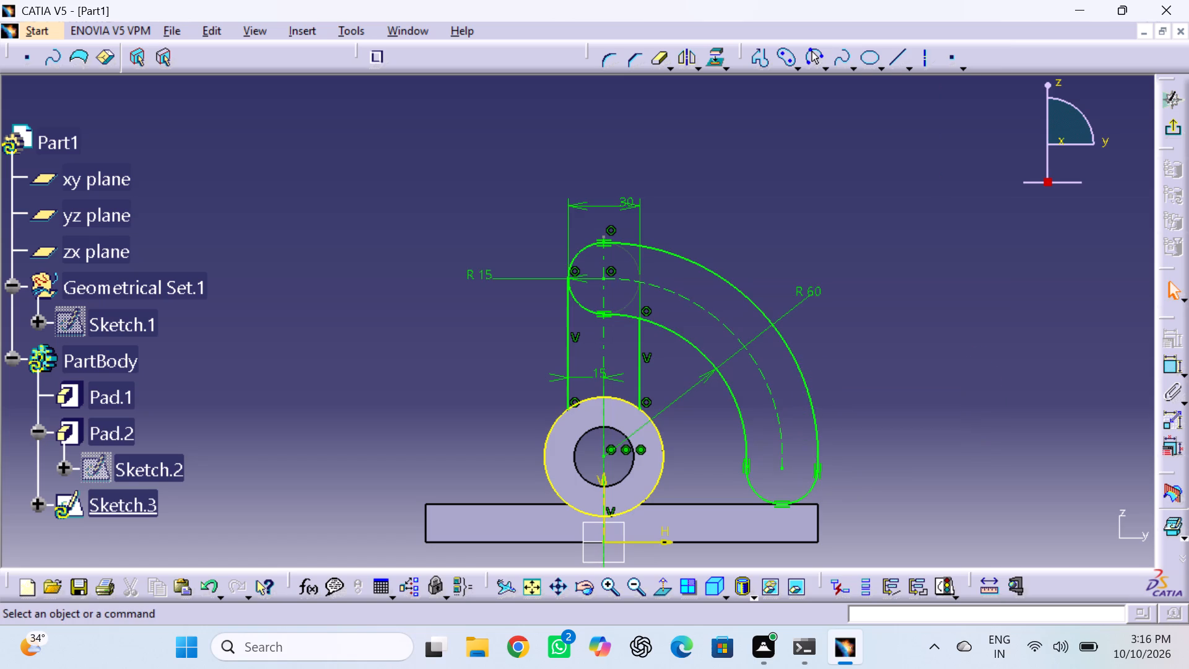
# Check the vertical and horizontal distances between the arm's lower end arc and the base's upper right corner with a trial constraint.
pyautogui.click(612, 587)
pyautogui.tripleClick(612, 587)
pyautogui.click(612, 587)
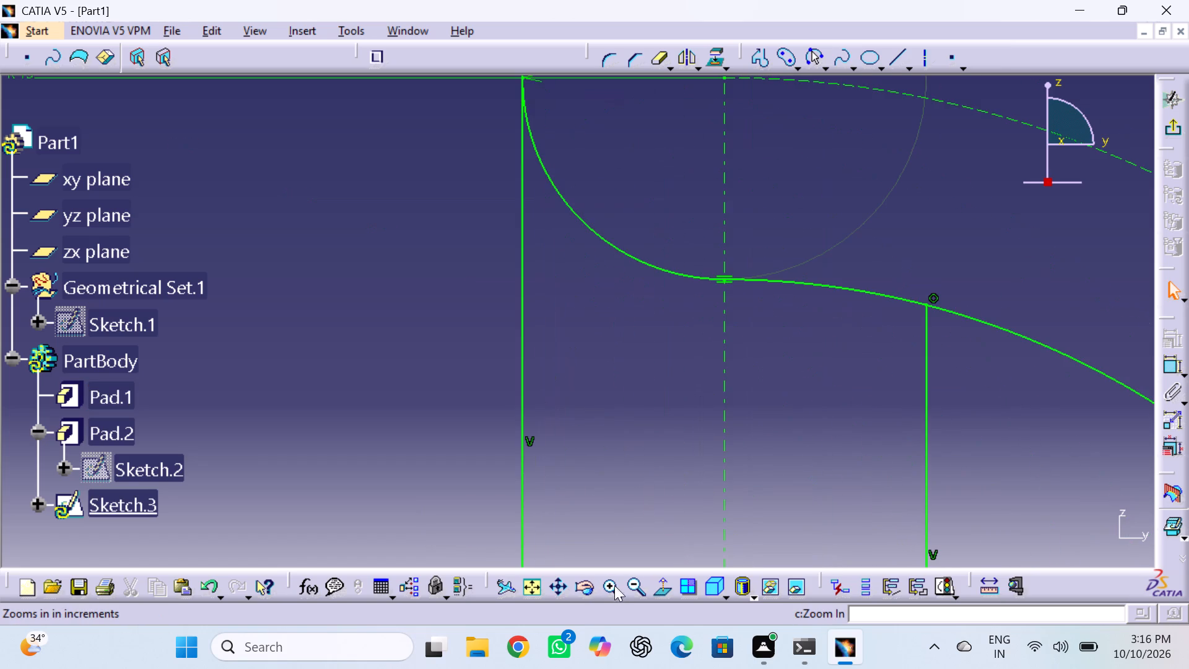
pyautogui.moveTo(1006, 448); pyautogui.dragTo(560, 204, button='middle')
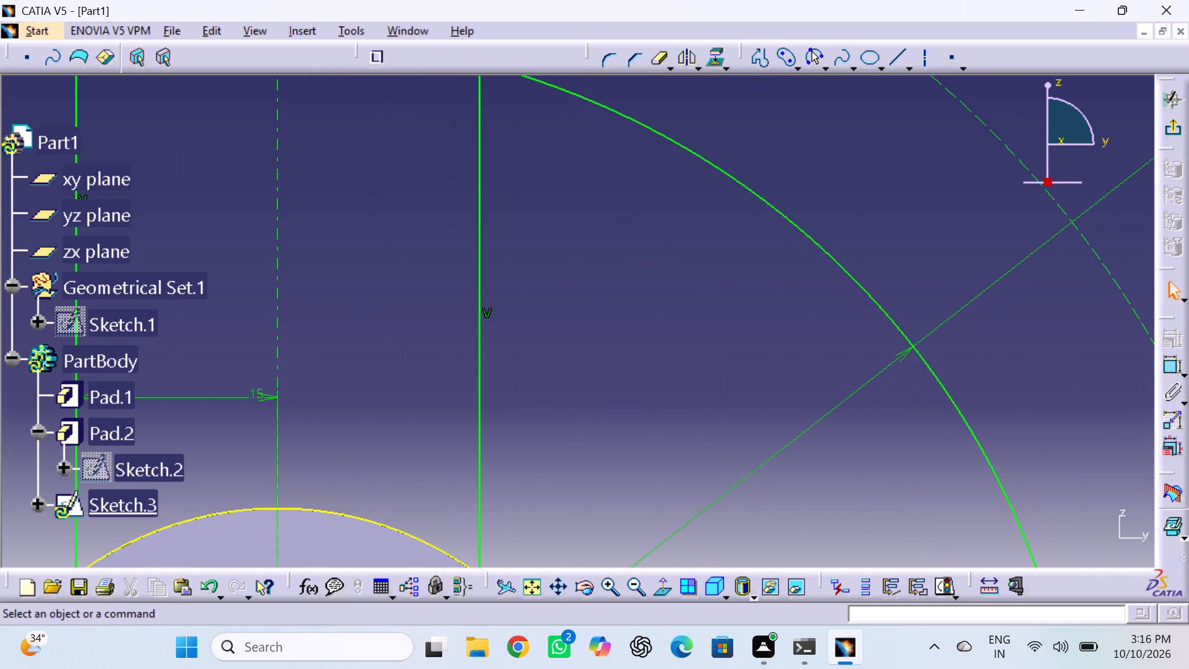
pyautogui.moveTo(860, 421); pyautogui.dragTo(476, 176, button='middle')
pyautogui.moveTo(740, 341); pyautogui.dragTo(740, 339, button='middle')
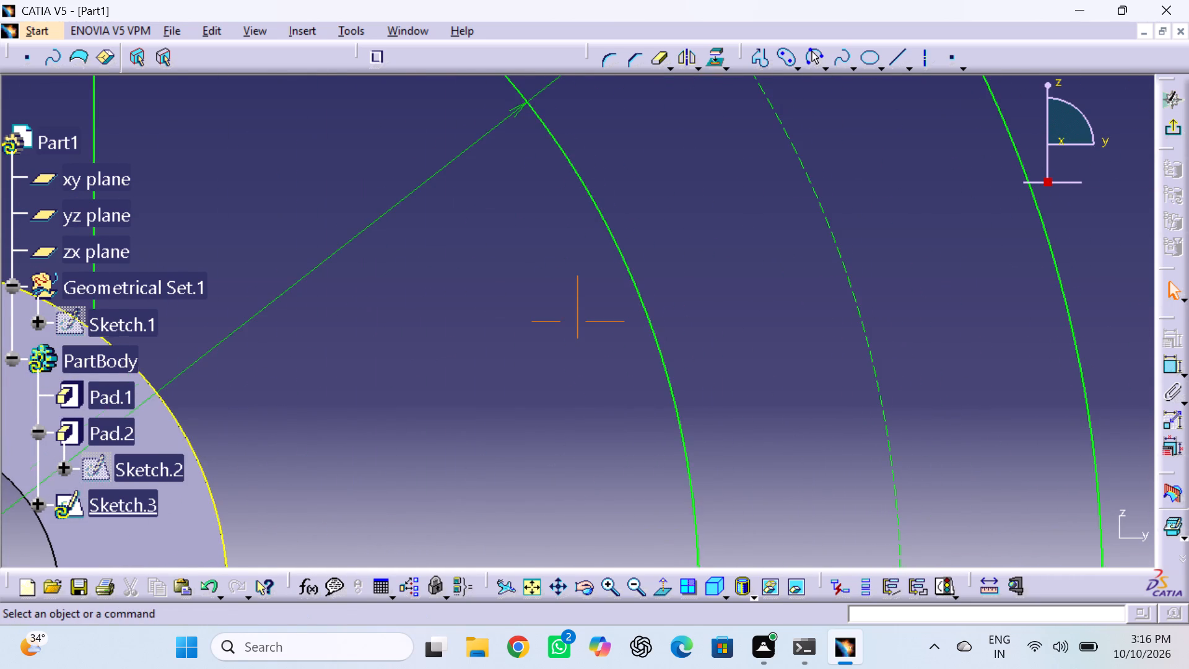
pyautogui.moveTo(740, 339); pyautogui.dragTo(744, 216, button='middle')
pyautogui.moveTo(747, 340); pyautogui.dragTo(743, 71, button='middle')
pyautogui.scroll(1, 747, 235)
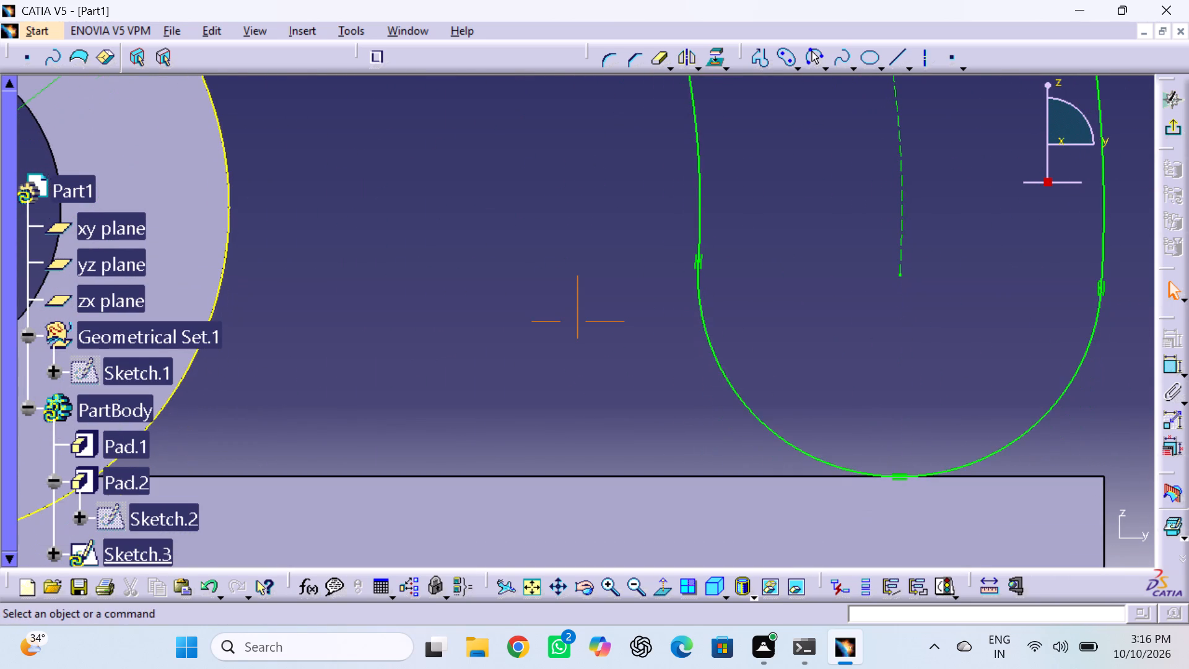
pyautogui.moveTo(743, 71); pyautogui.dragTo(742, 71, button='middle')
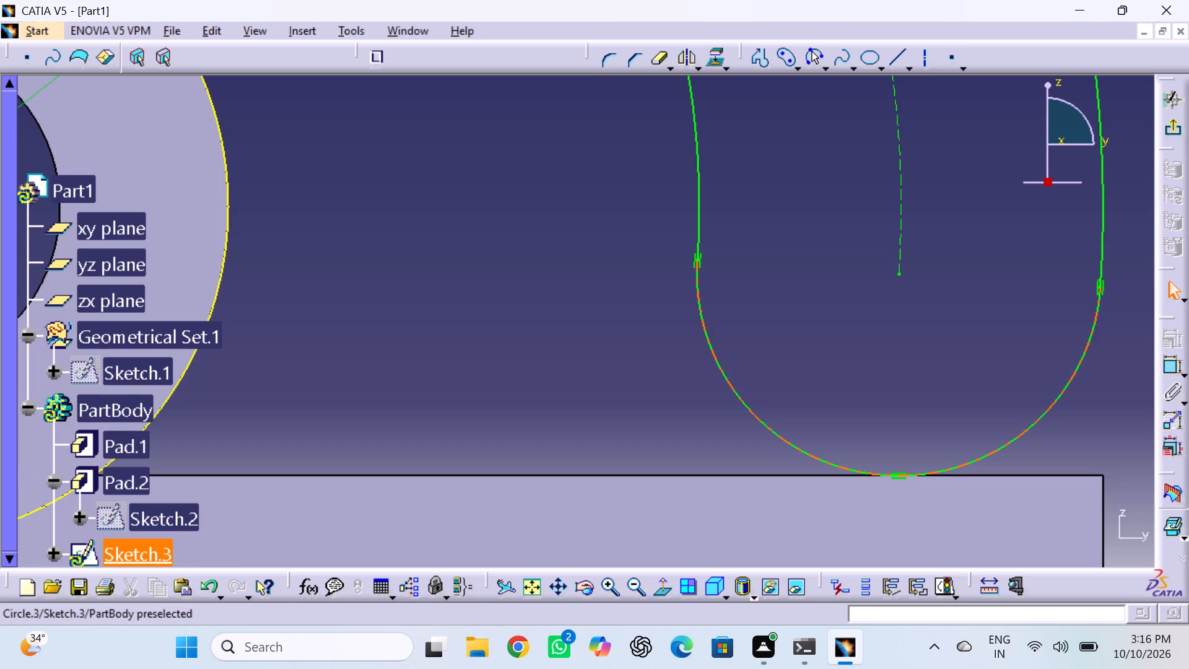
pyautogui.doubleClick(1170, 362)
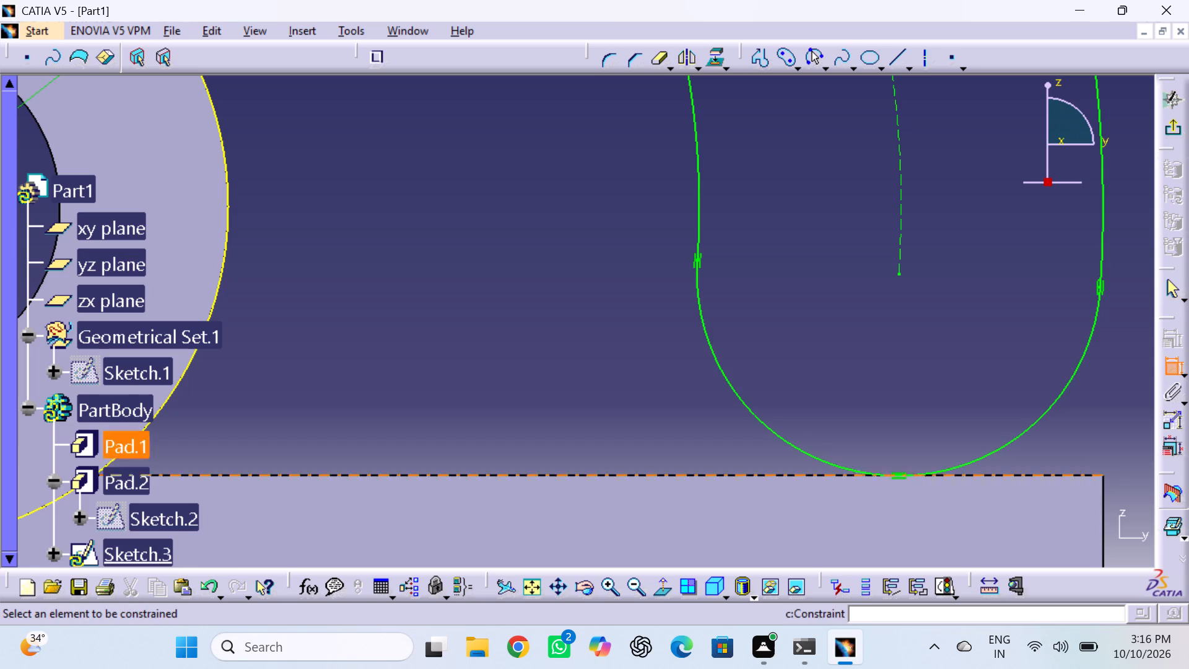
pyautogui.click(897, 474)
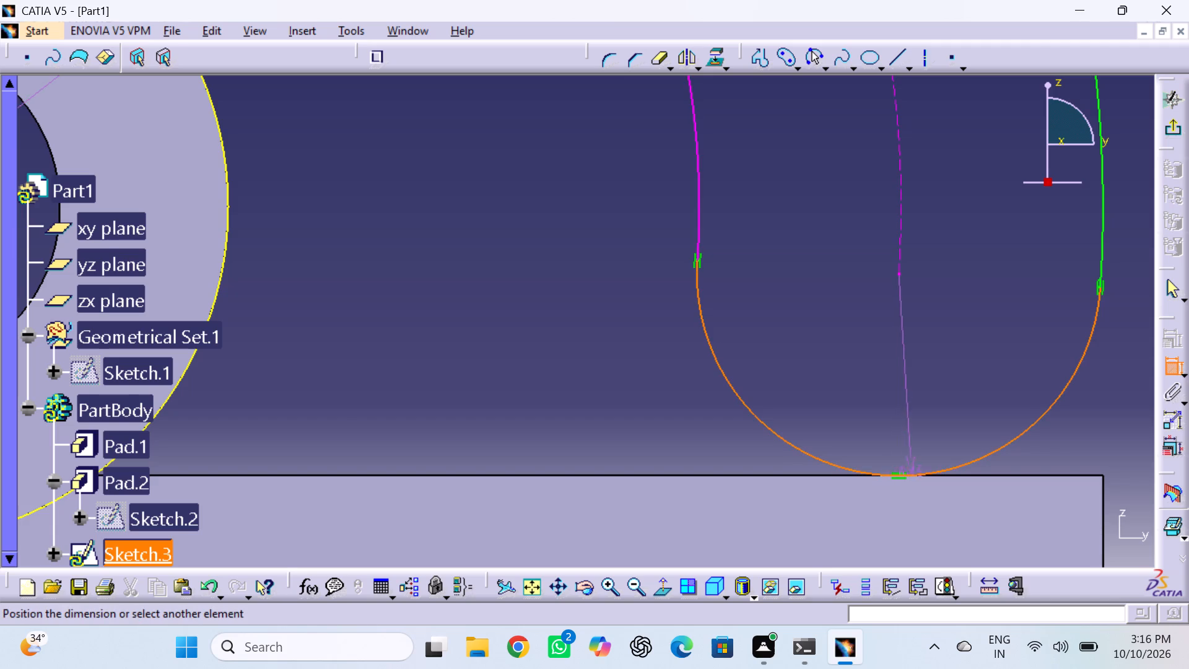
pyautogui.click(1103, 473)
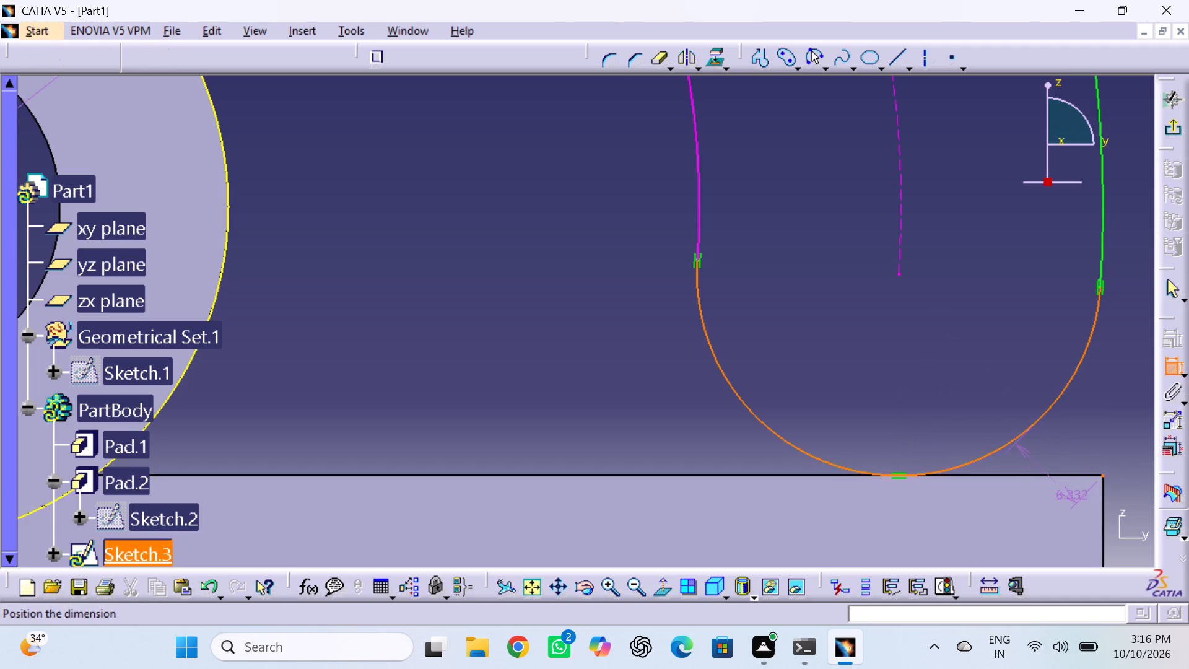
pyautogui.rightClick(1052, 504)
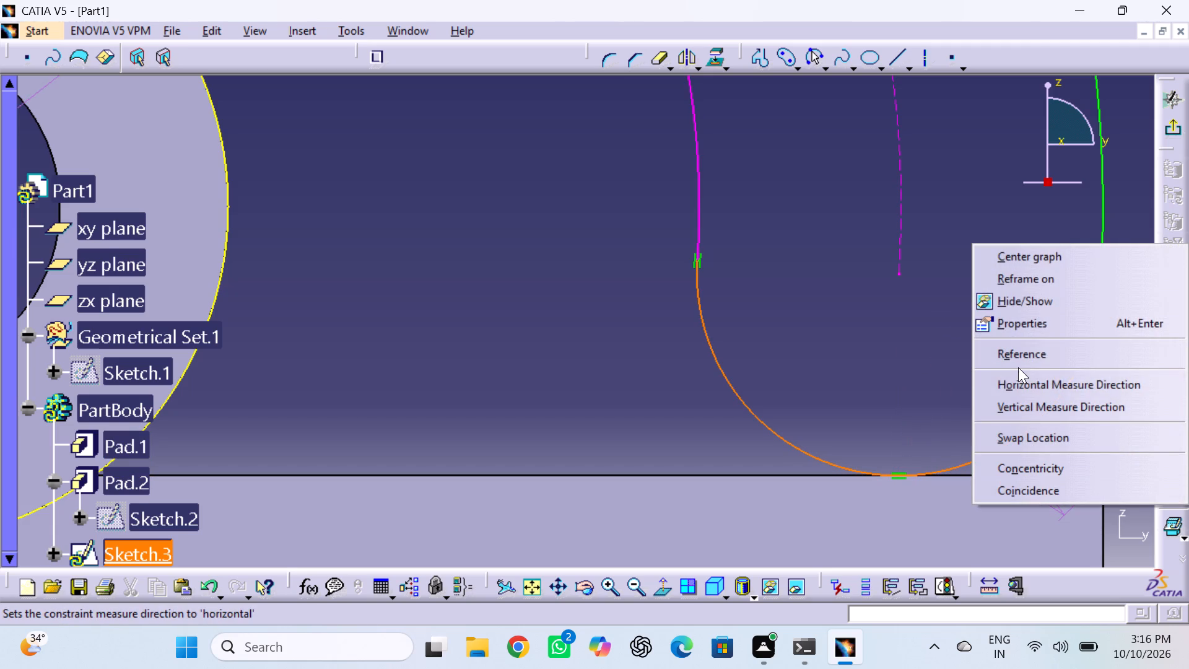
pyautogui.click(1034, 412)
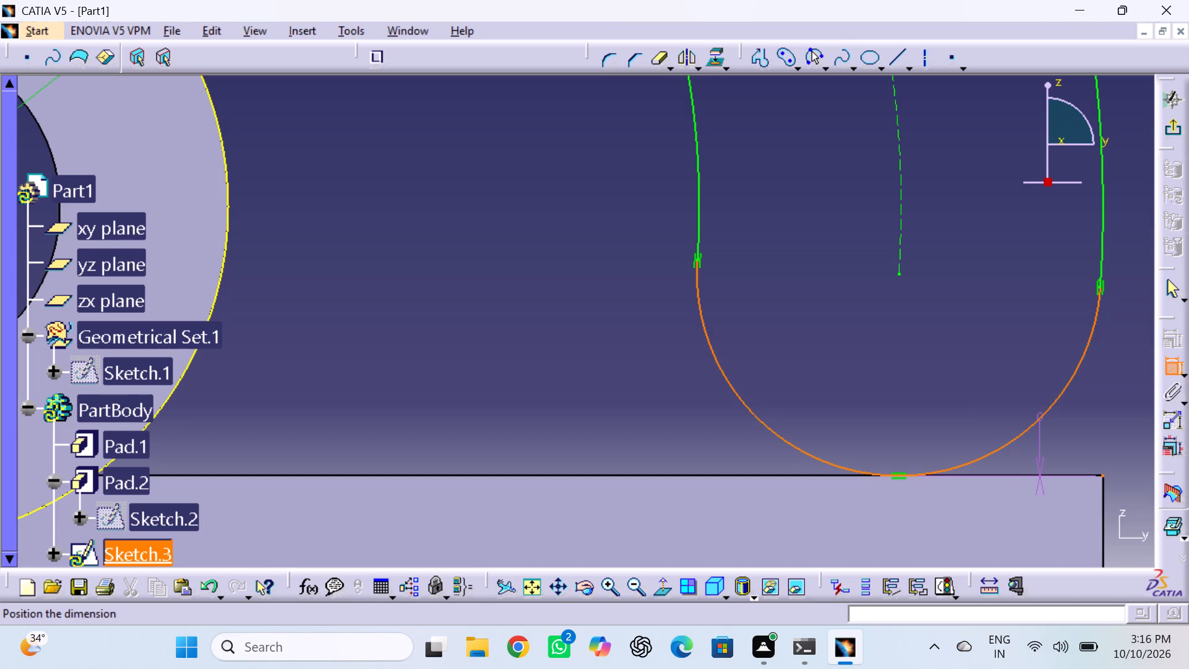
pyautogui.rightClick(1048, 434)
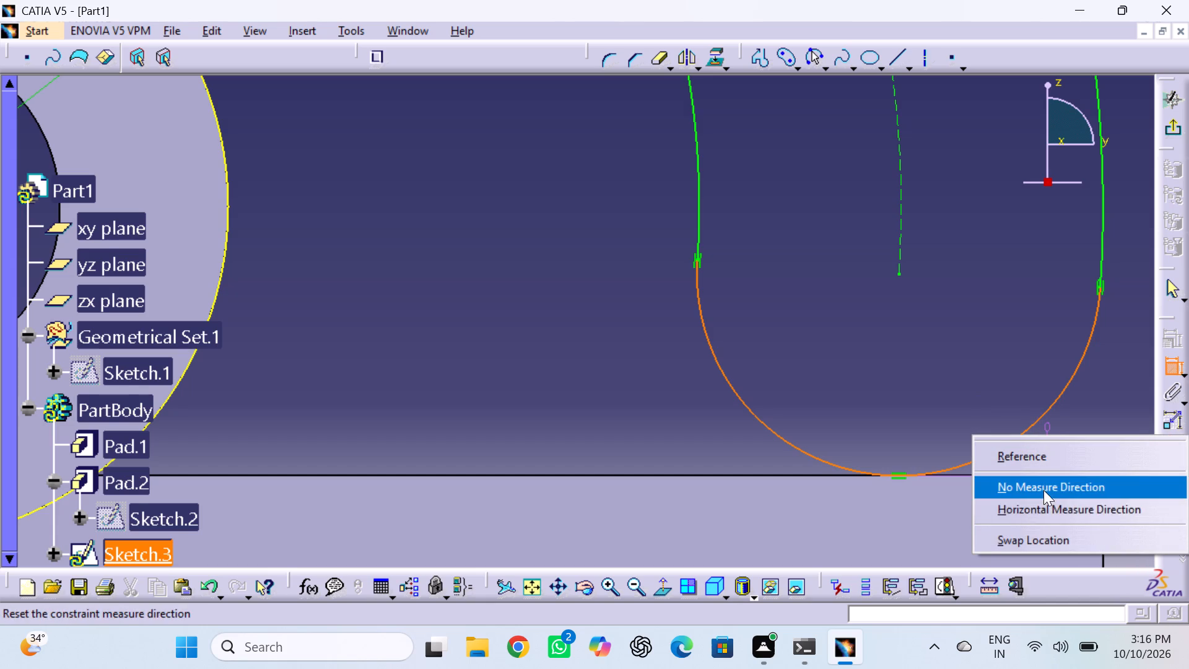
pyautogui.click(1039, 512)
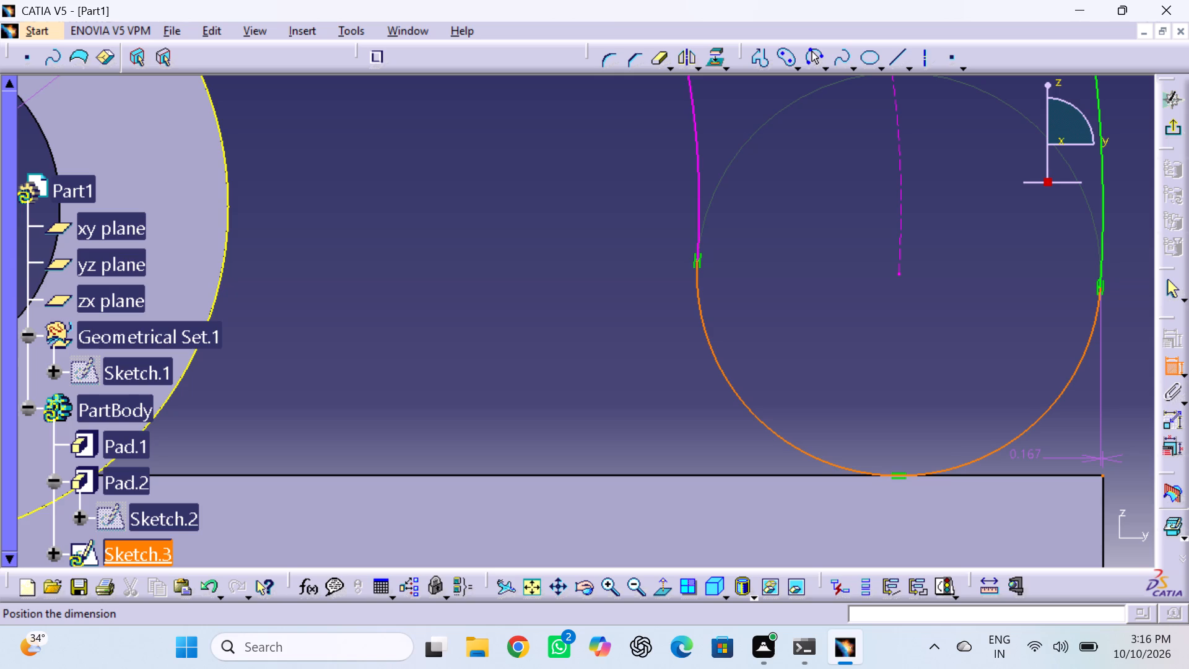
pyautogui.press('Escape')
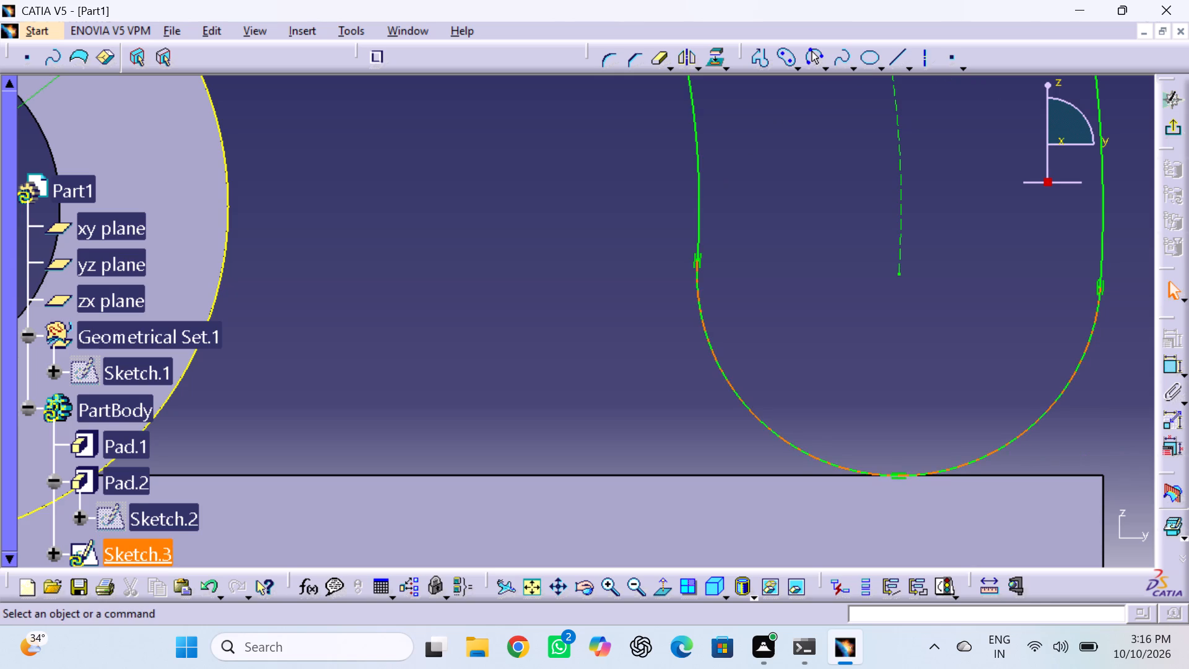
# Inspect the definitions of the arm's lower end arc and its right endpoint.
pyautogui.doubleClick(1100, 290)
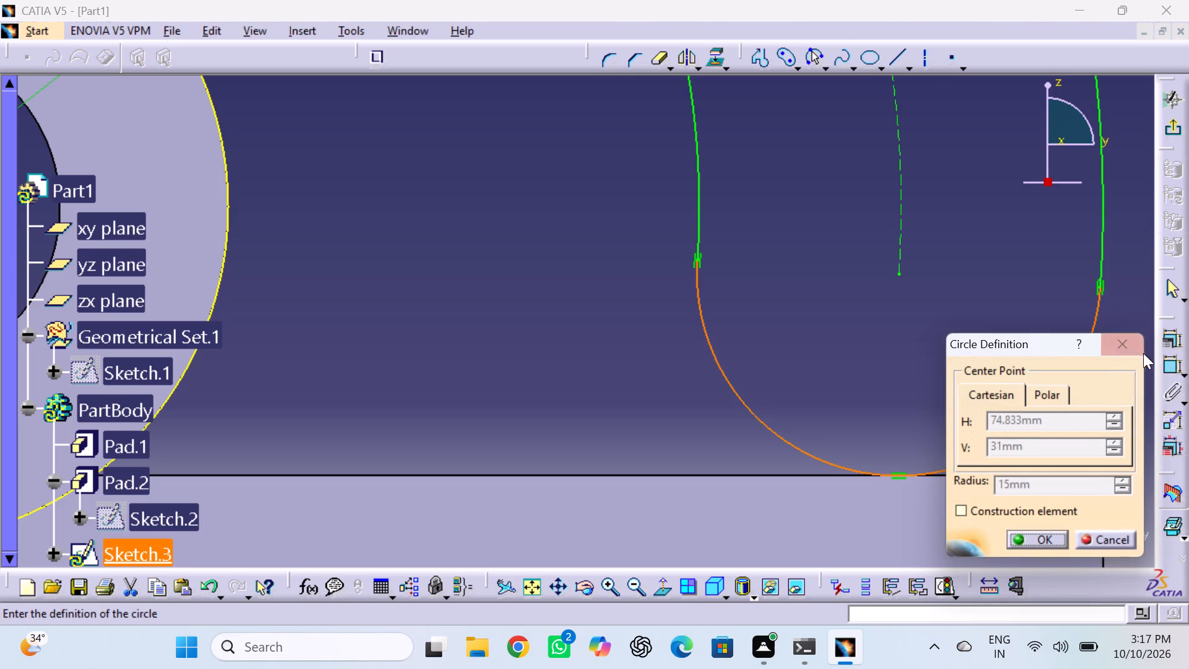
pyautogui.doubleClick(1138, 346)
pyautogui.click(1119, 317)
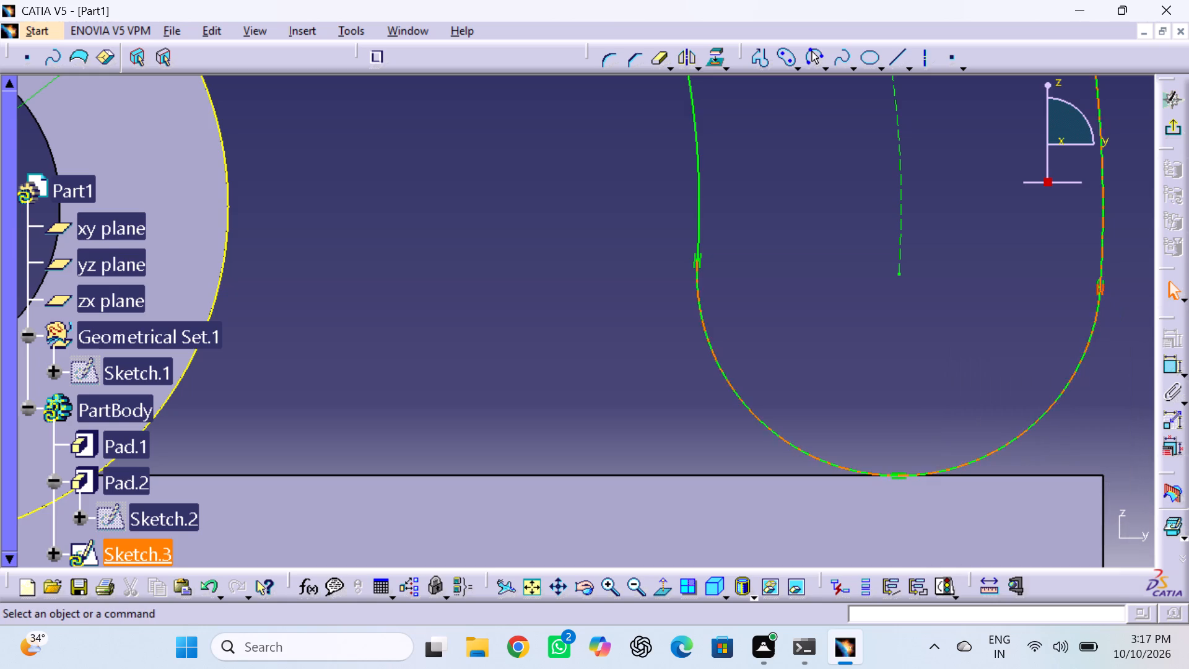
pyautogui.doubleClick(1099, 288)
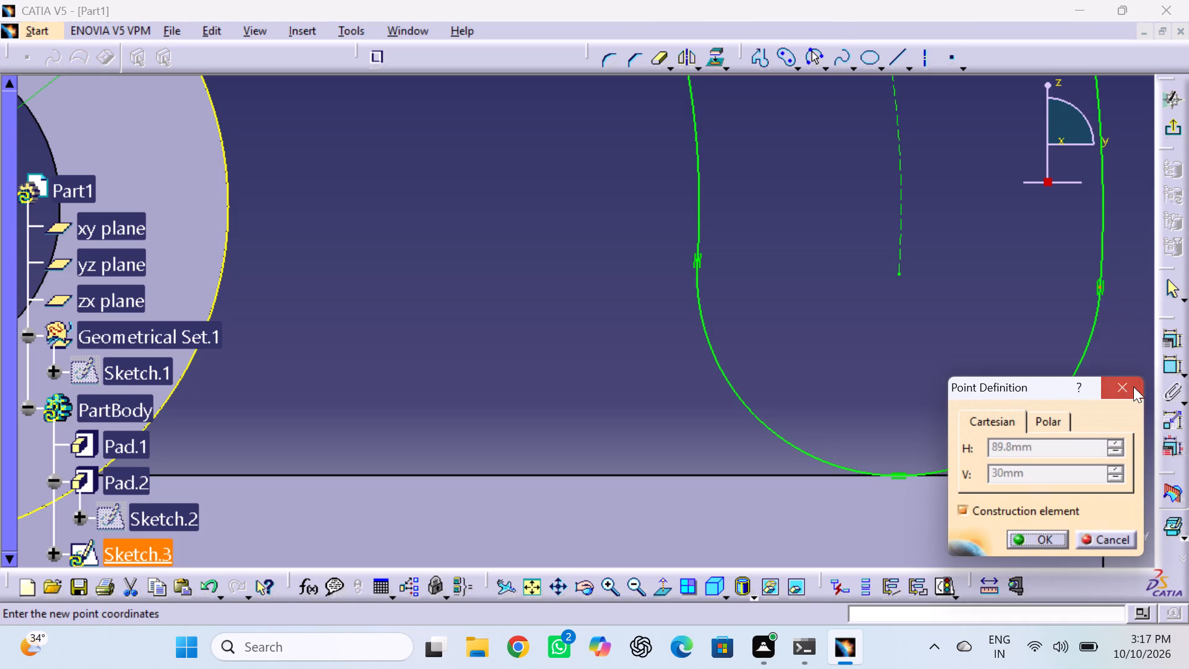
pyautogui.click(1133, 387)
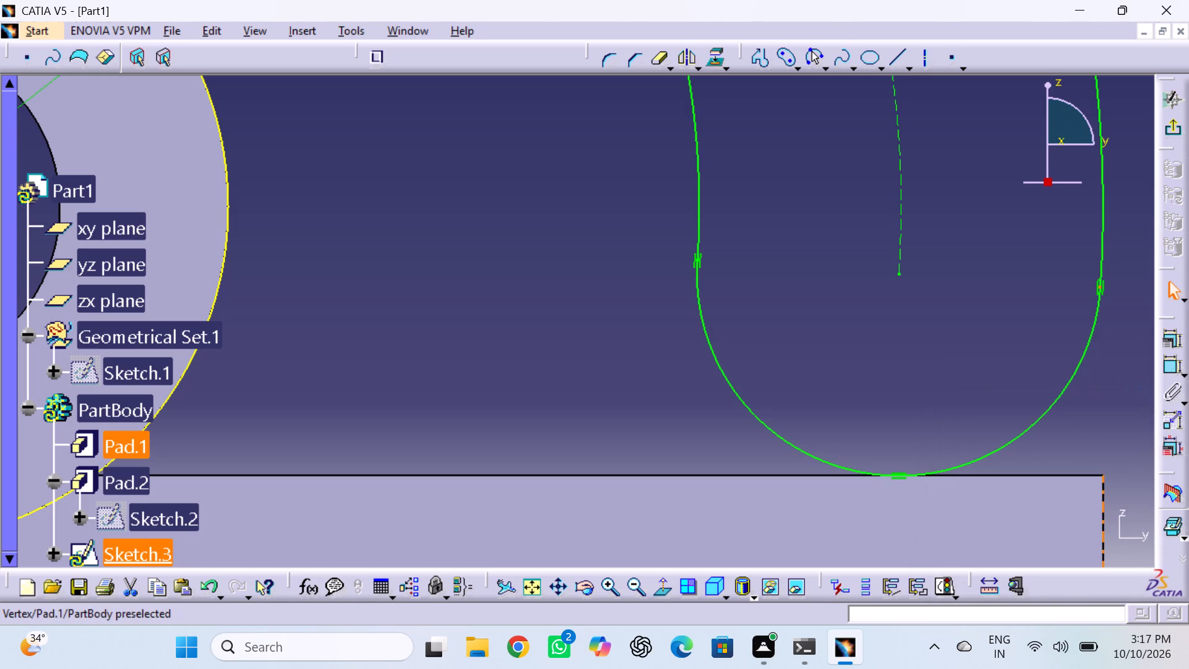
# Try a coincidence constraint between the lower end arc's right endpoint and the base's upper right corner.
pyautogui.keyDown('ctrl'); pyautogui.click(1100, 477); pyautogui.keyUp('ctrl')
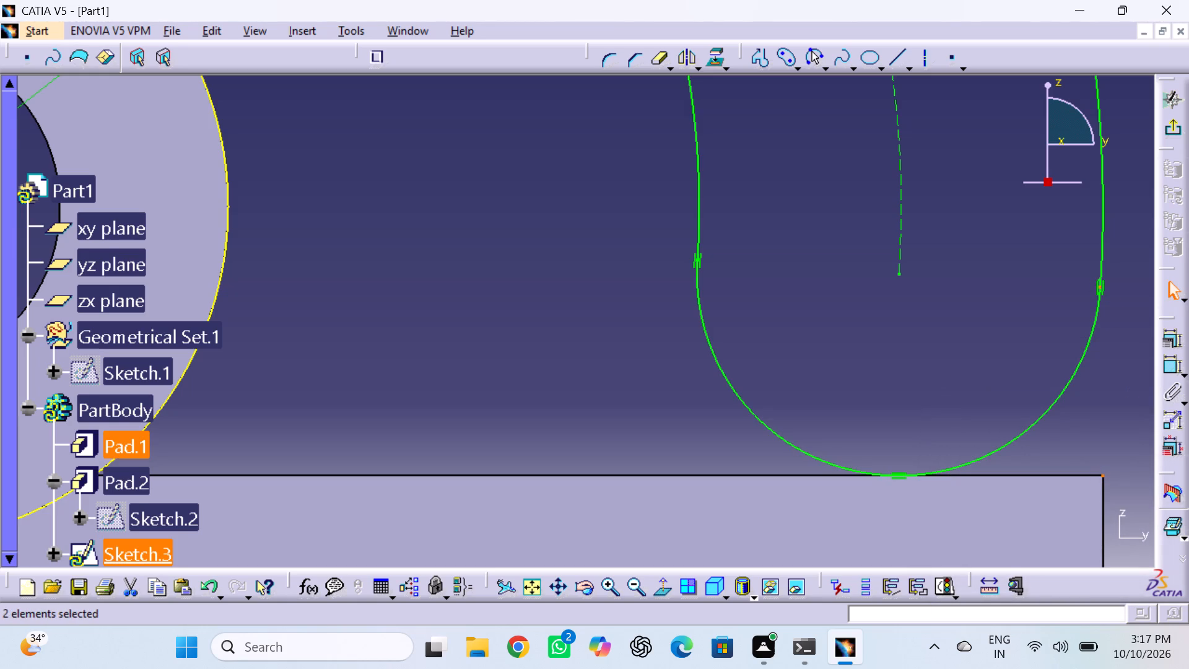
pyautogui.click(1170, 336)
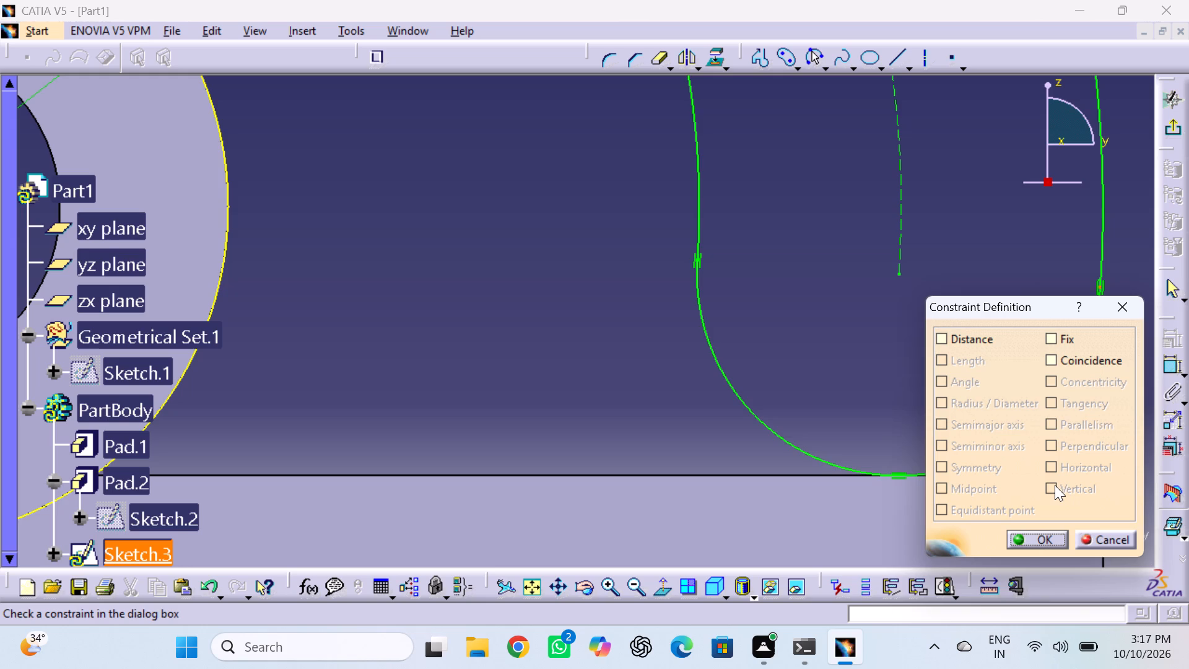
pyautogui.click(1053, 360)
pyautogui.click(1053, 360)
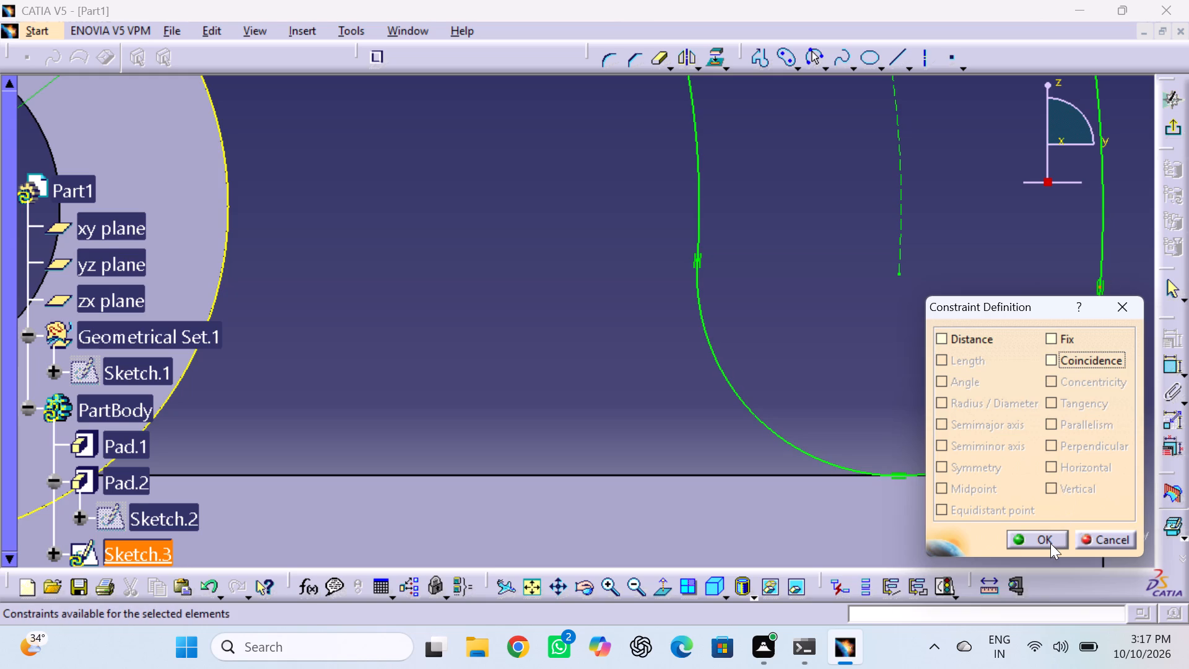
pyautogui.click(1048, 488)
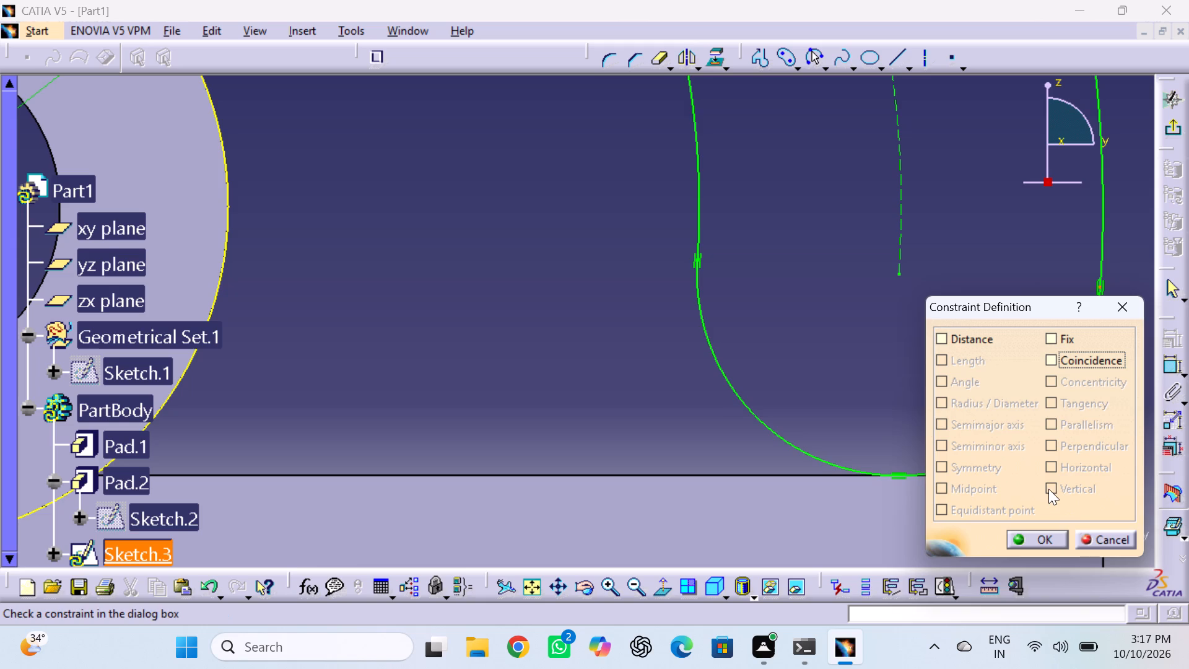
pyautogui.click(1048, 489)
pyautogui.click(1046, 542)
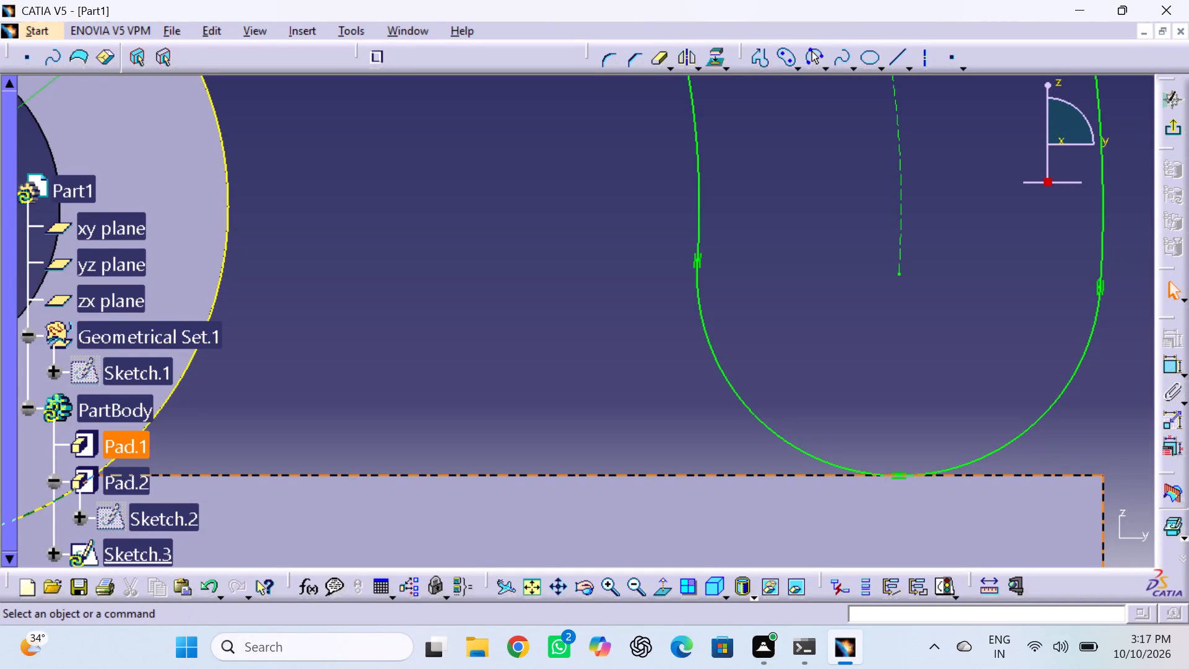
# Quick-trim the projected tube circle so only its upper arc between the two vertical lines remains, and inspect the trimmed profile.
pyautogui.click(541, 586)
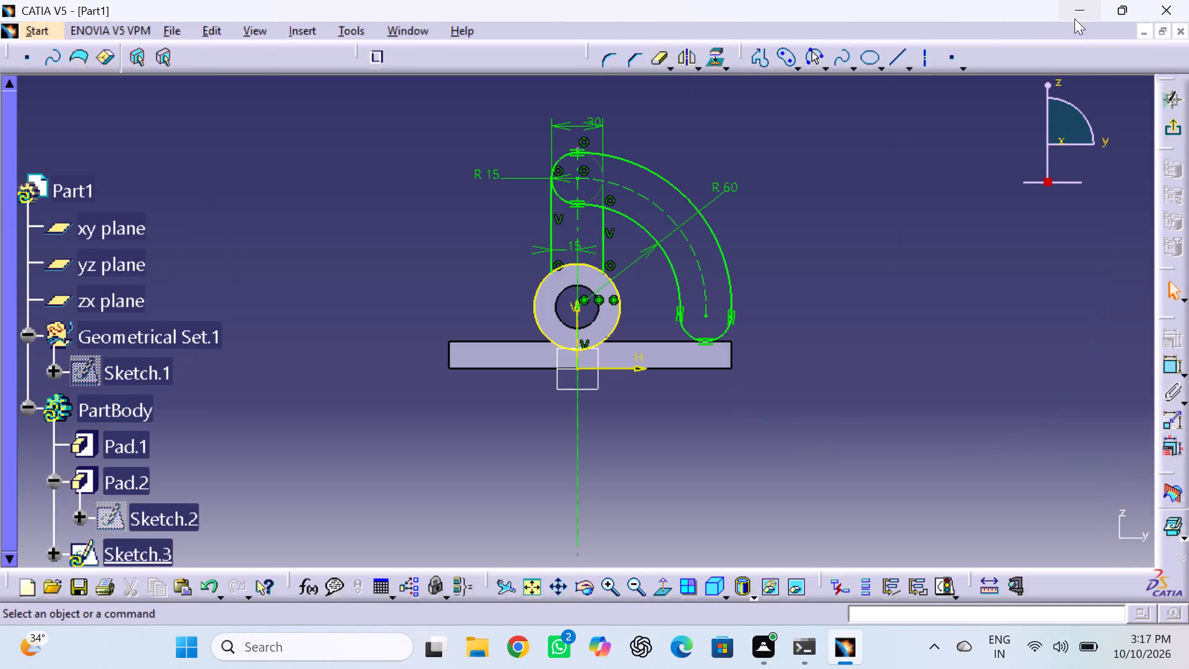
pyautogui.click(663, 59)
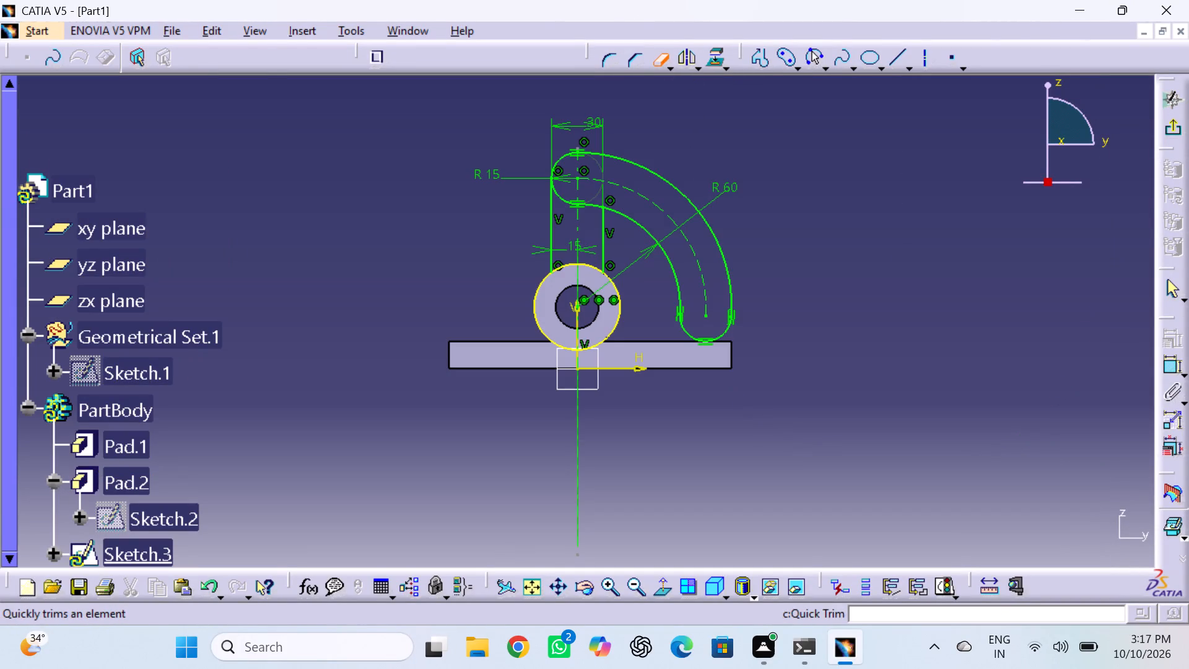
pyautogui.click(619, 287)
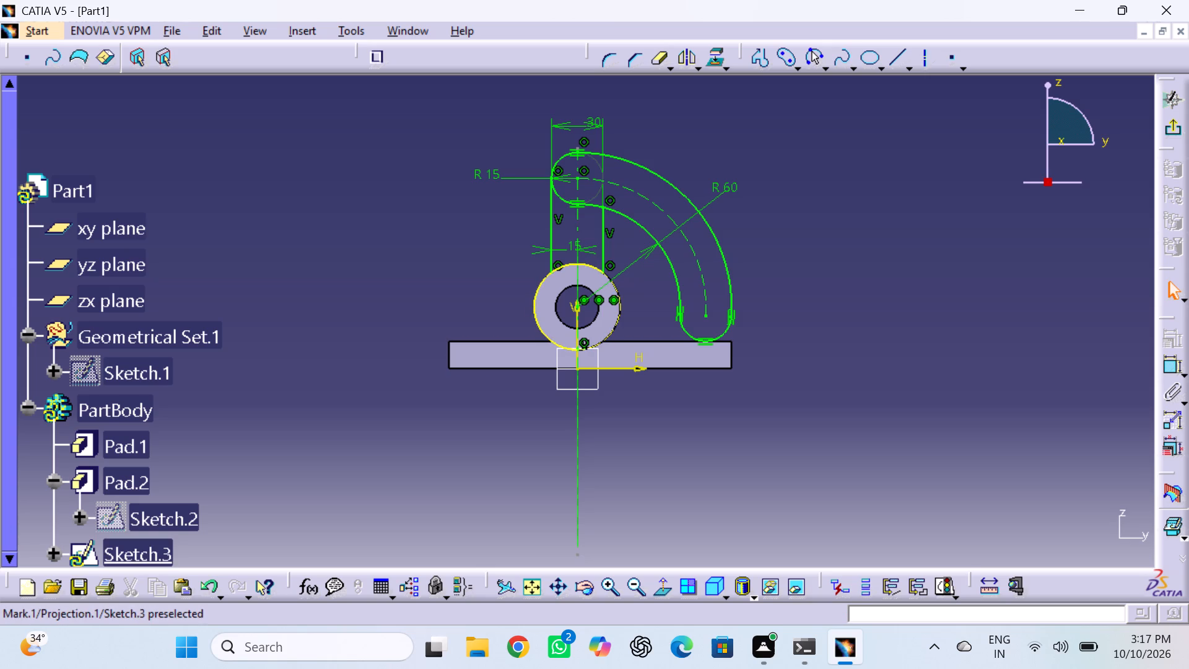
pyautogui.click(536, 321)
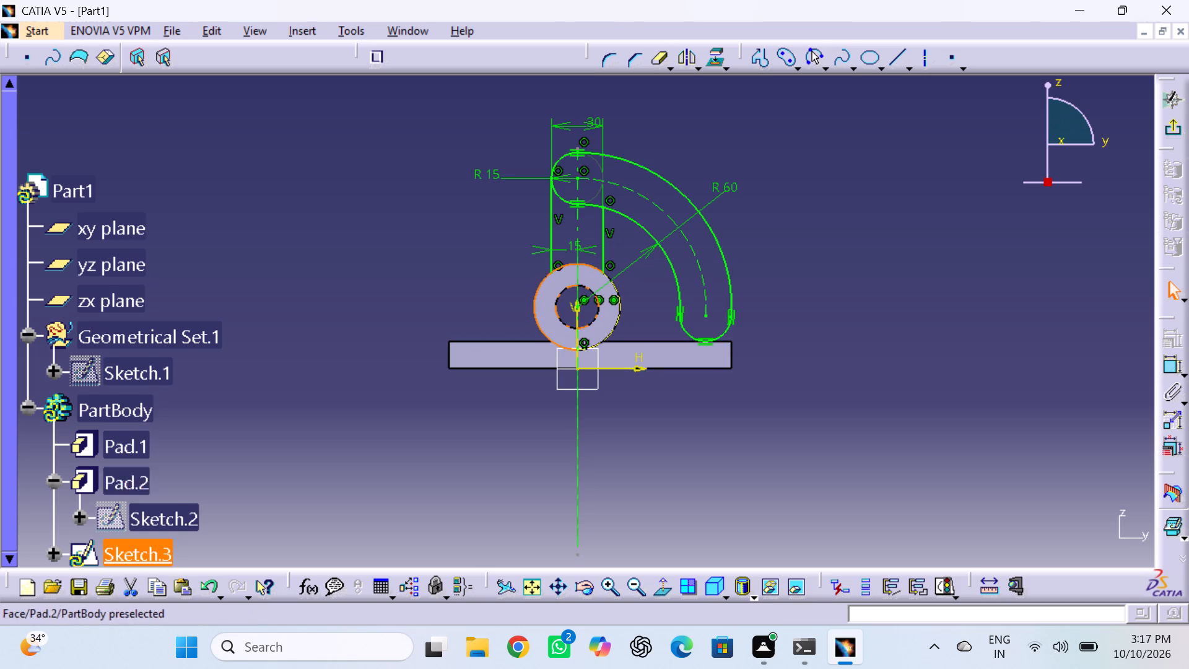
pyautogui.click(896, 265)
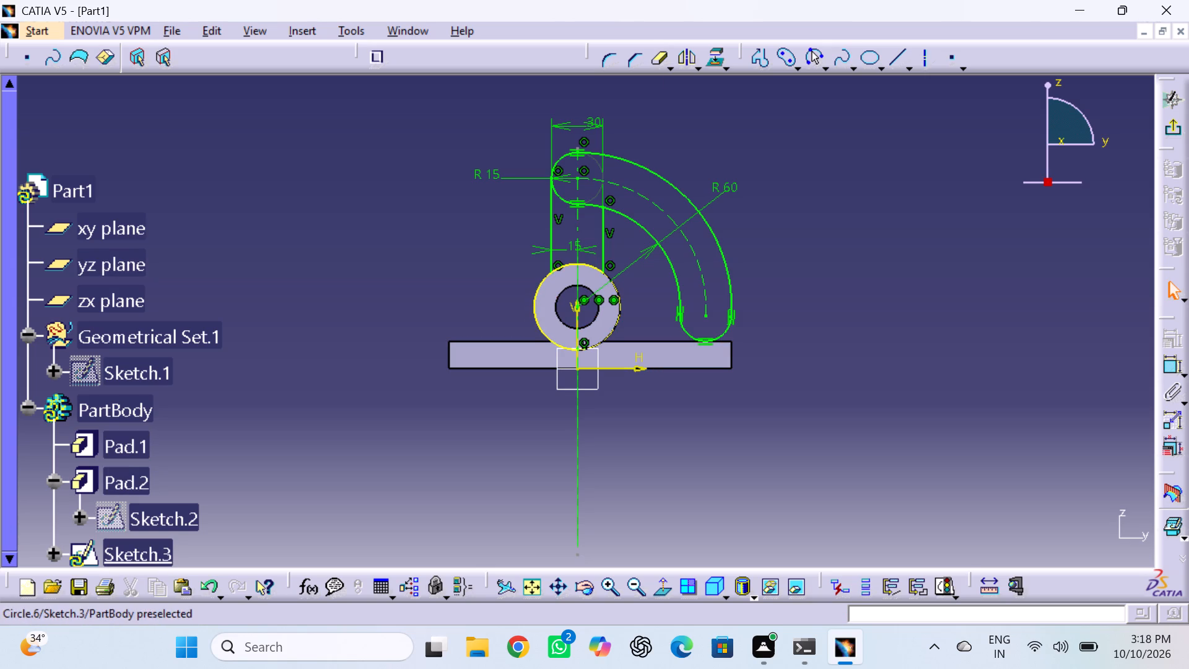
pyautogui.doubleClick(656, 54)
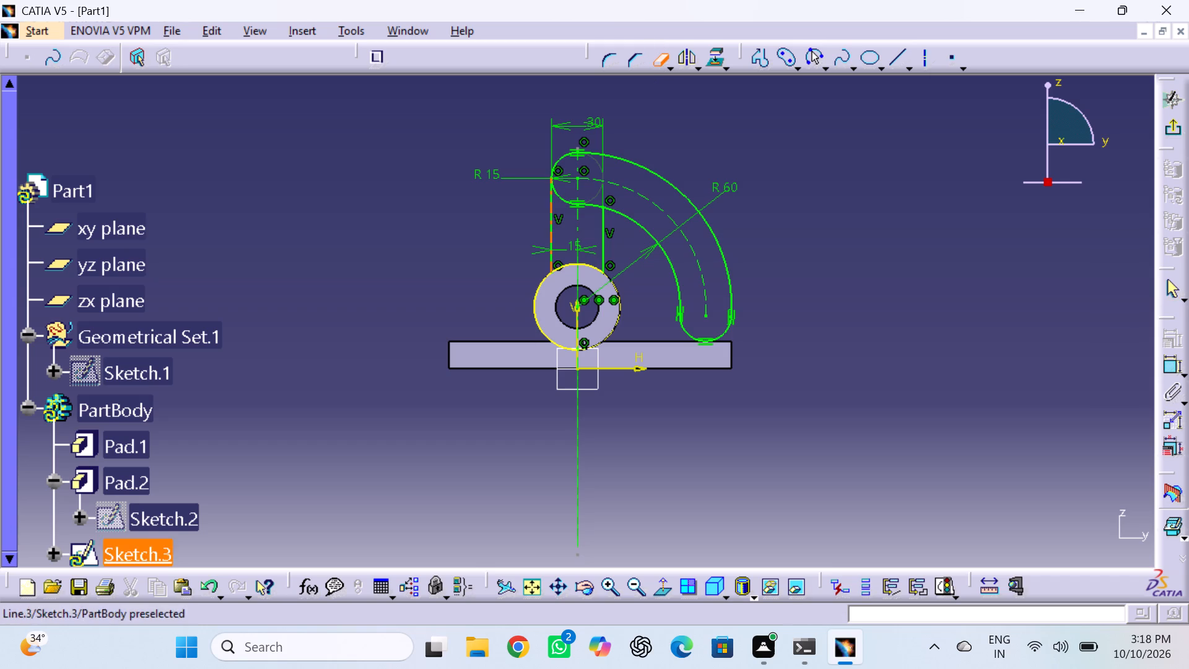
pyautogui.click(538, 299)
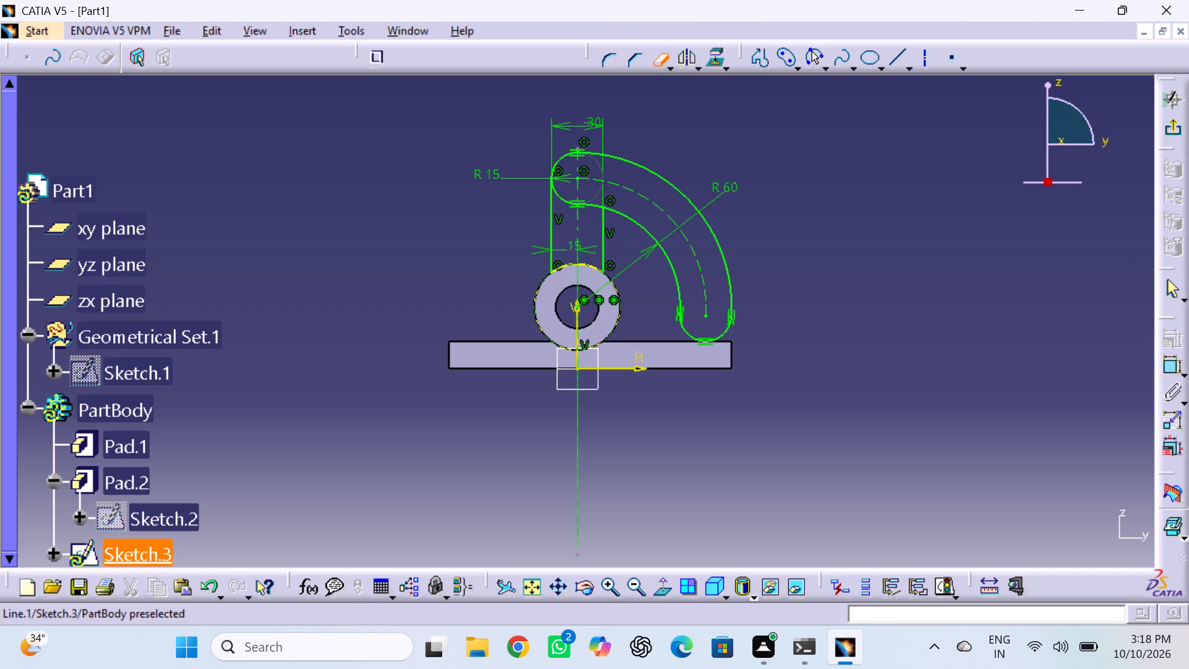
pyautogui.click(578, 350)
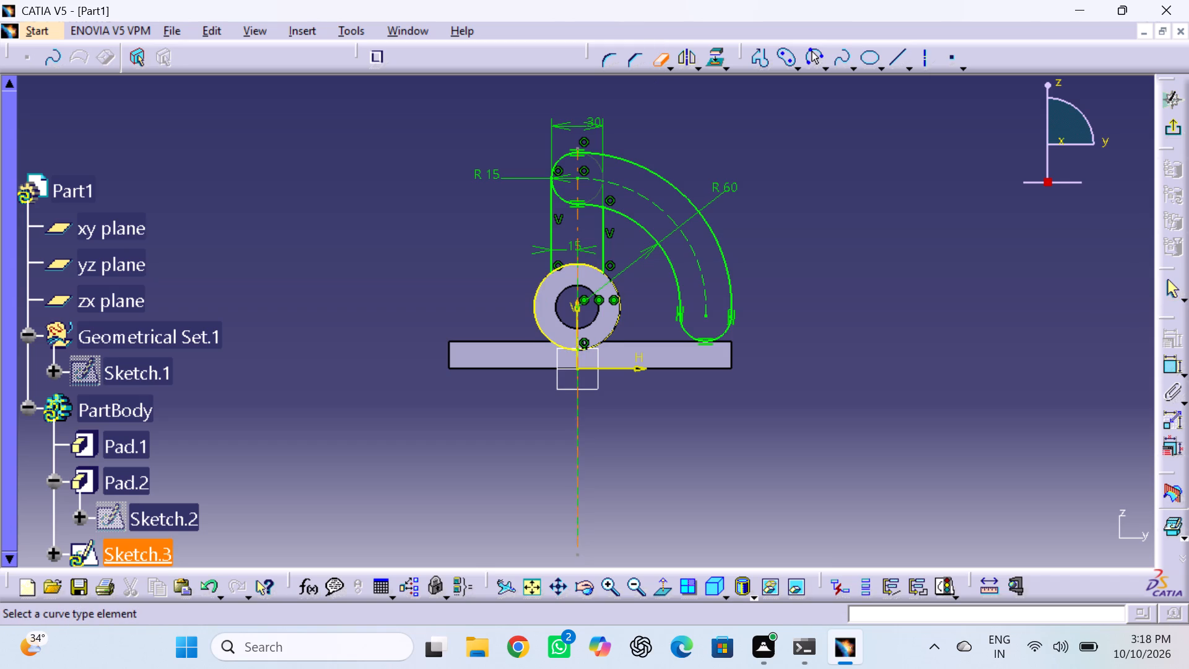
pyautogui.click(533, 311)
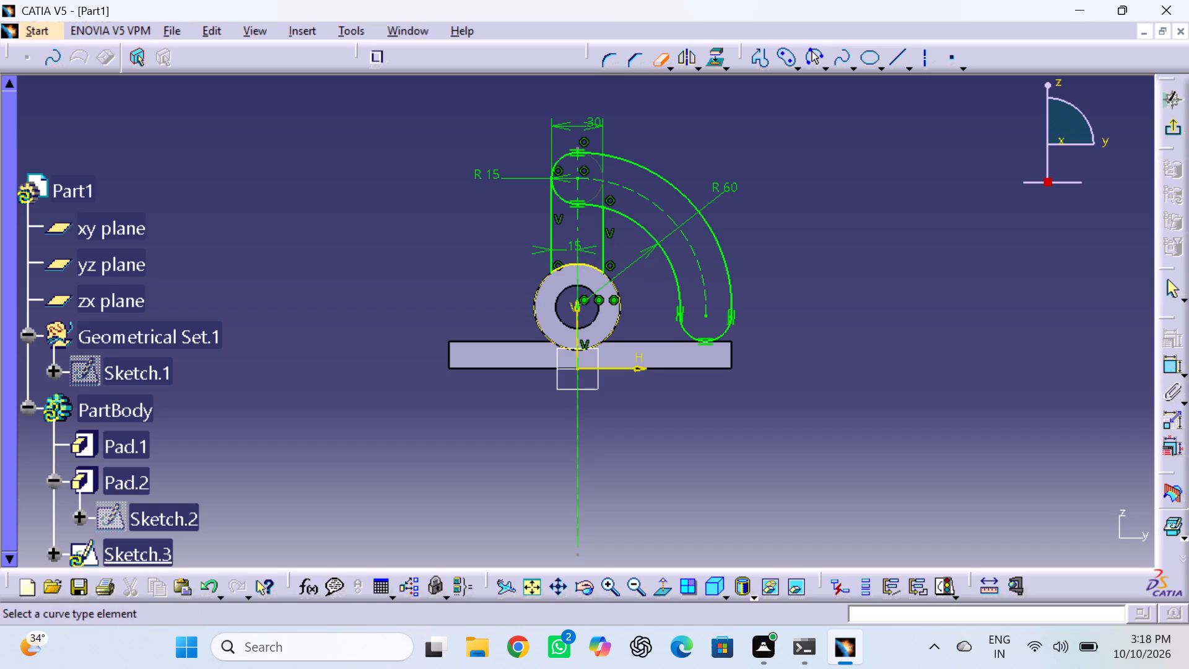
pyautogui.click(928, 292)
pyautogui.tripleClick(608, 583)
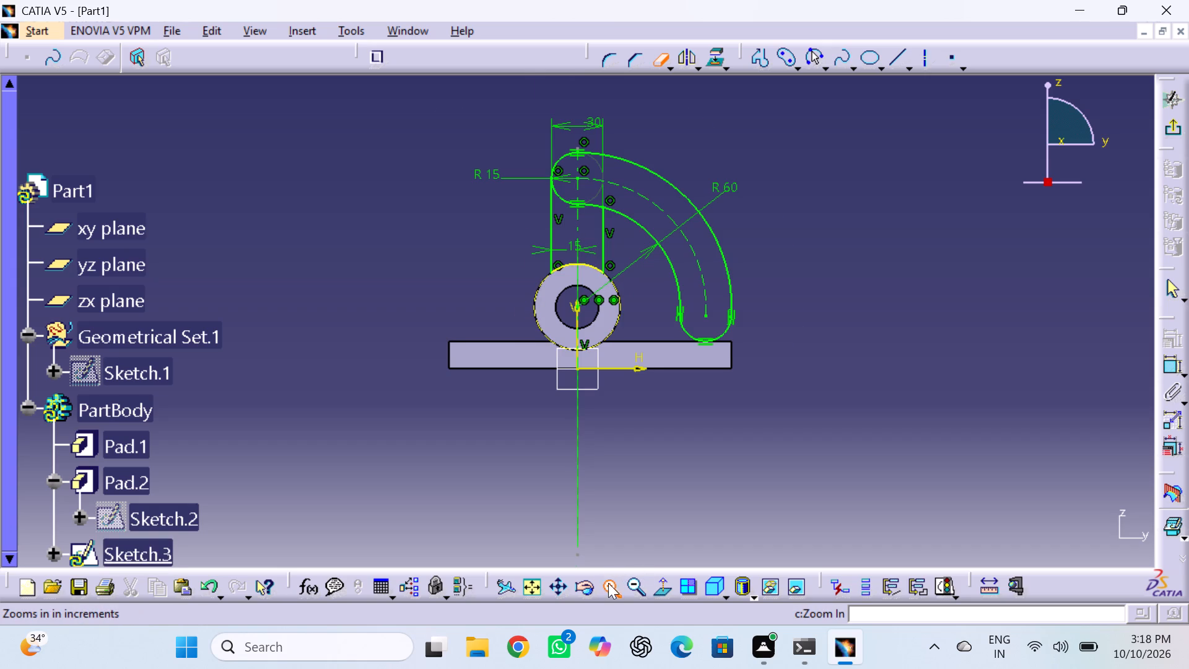
pyautogui.doubleClick(608, 583)
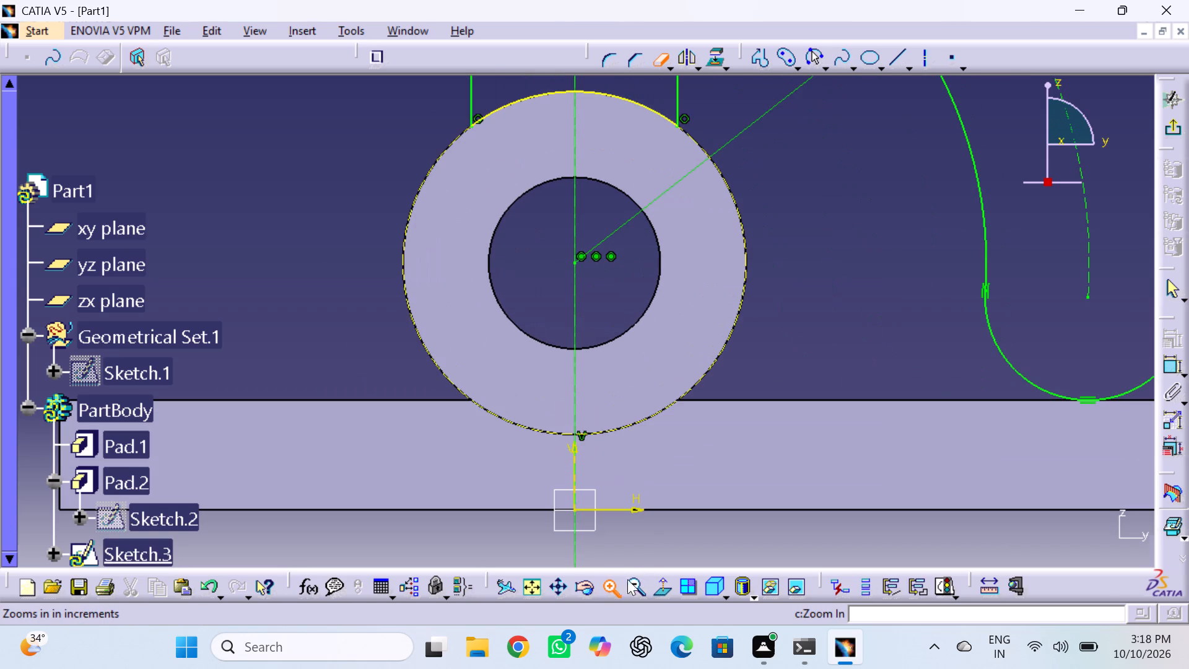
pyautogui.click(634, 578)
pyautogui.tripleClick(634, 578)
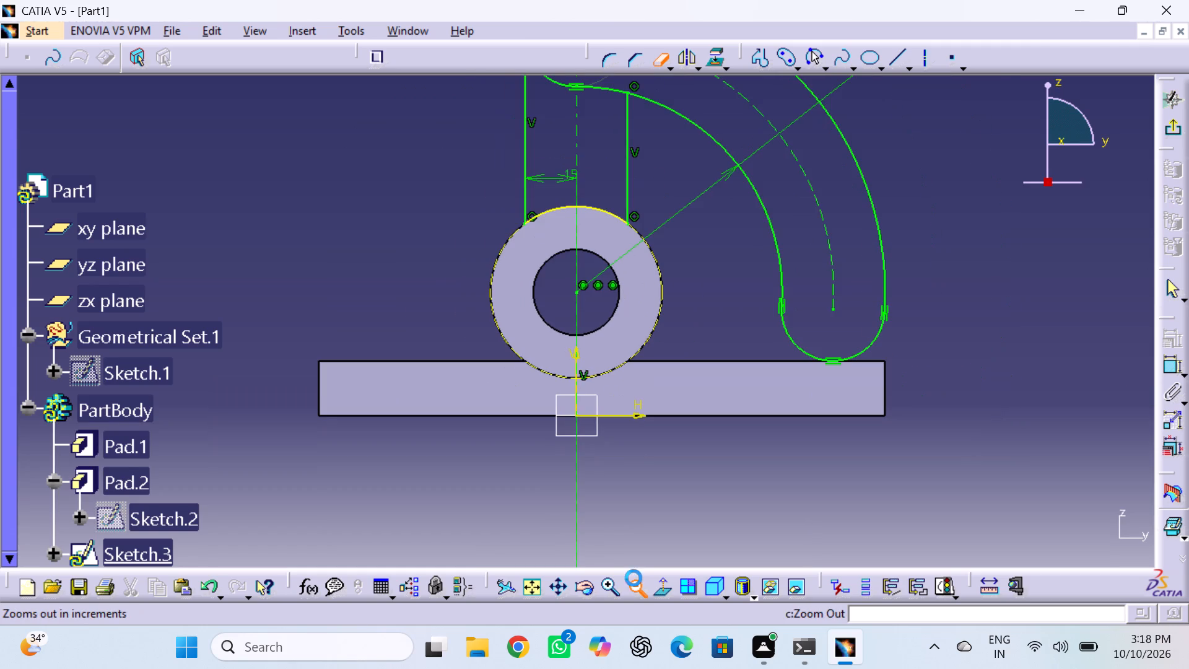
pyautogui.doubleClick(634, 578)
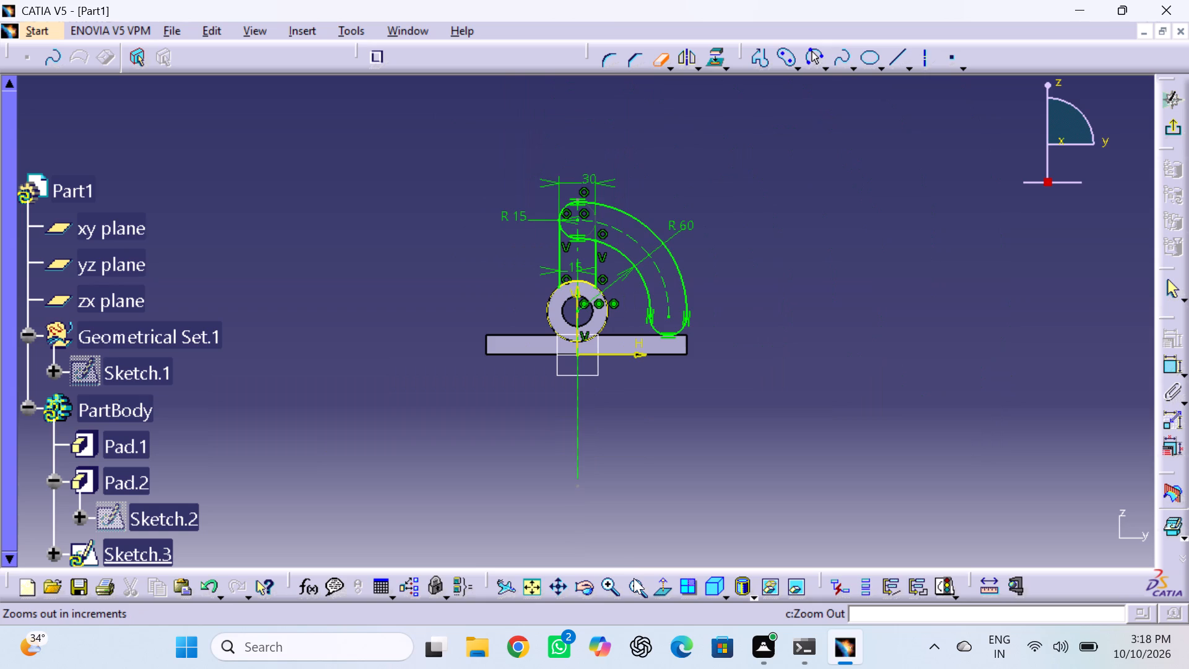
# Exit the upright and arm profile sketch and examine the upright's upper-left and lower-left corner vertices in 3D.
pyautogui.click(1174, 126)
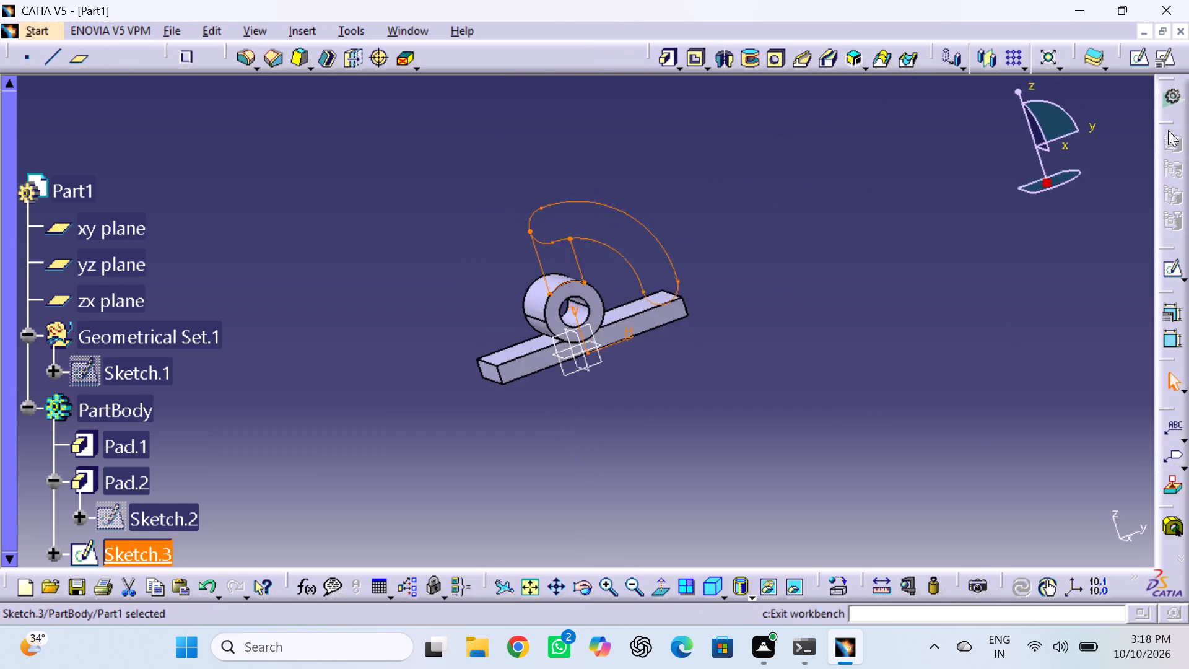
pyautogui.click(869, 227)
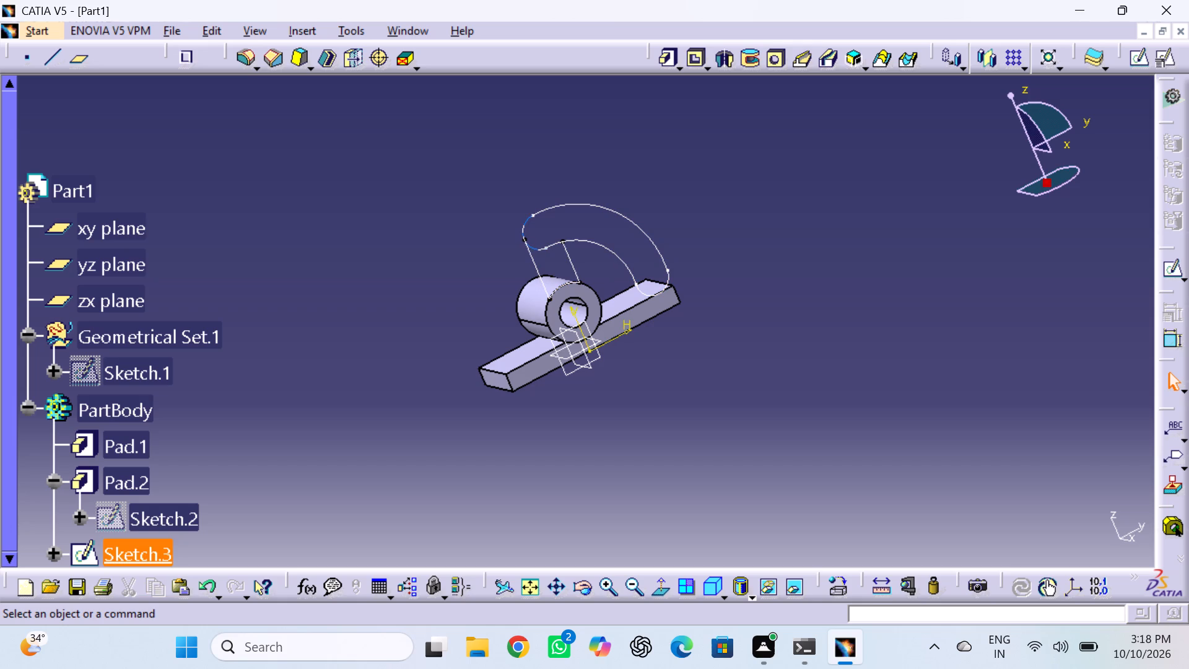
pyautogui.moveTo(524, 237); pyautogui.dragTo(490, 271)
pyautogui.click(490, 271)
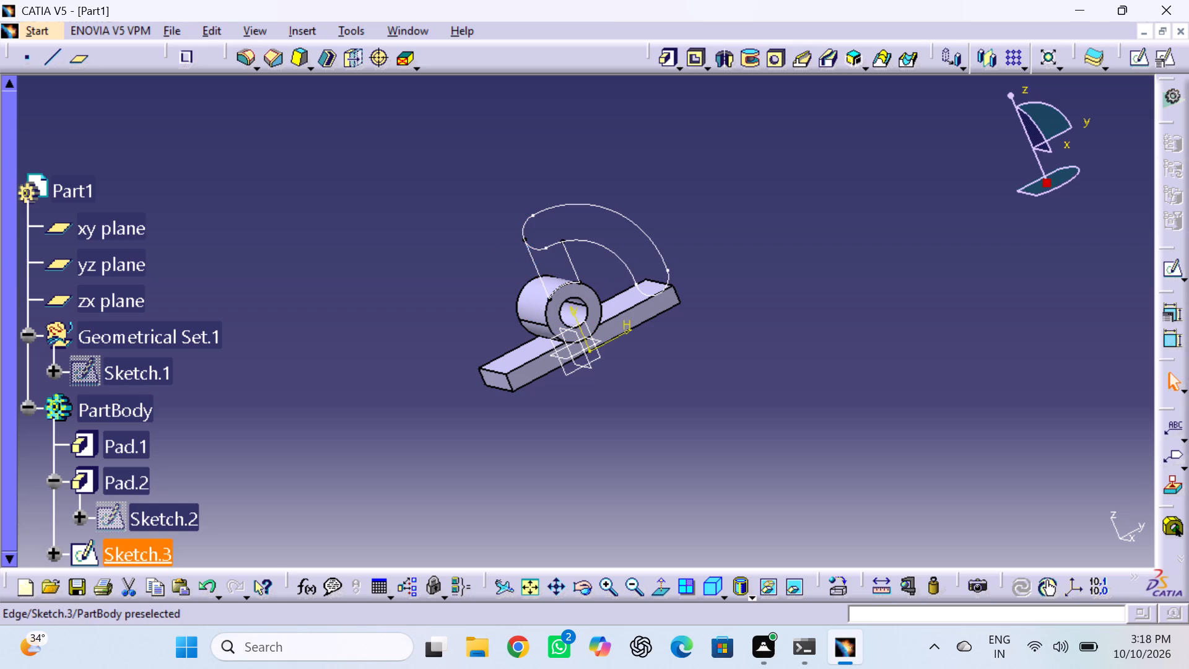
pyautogui.moveTo(549, 299); pyautogui.dragTo(479, 309)
pyautogui.click(479, 309)
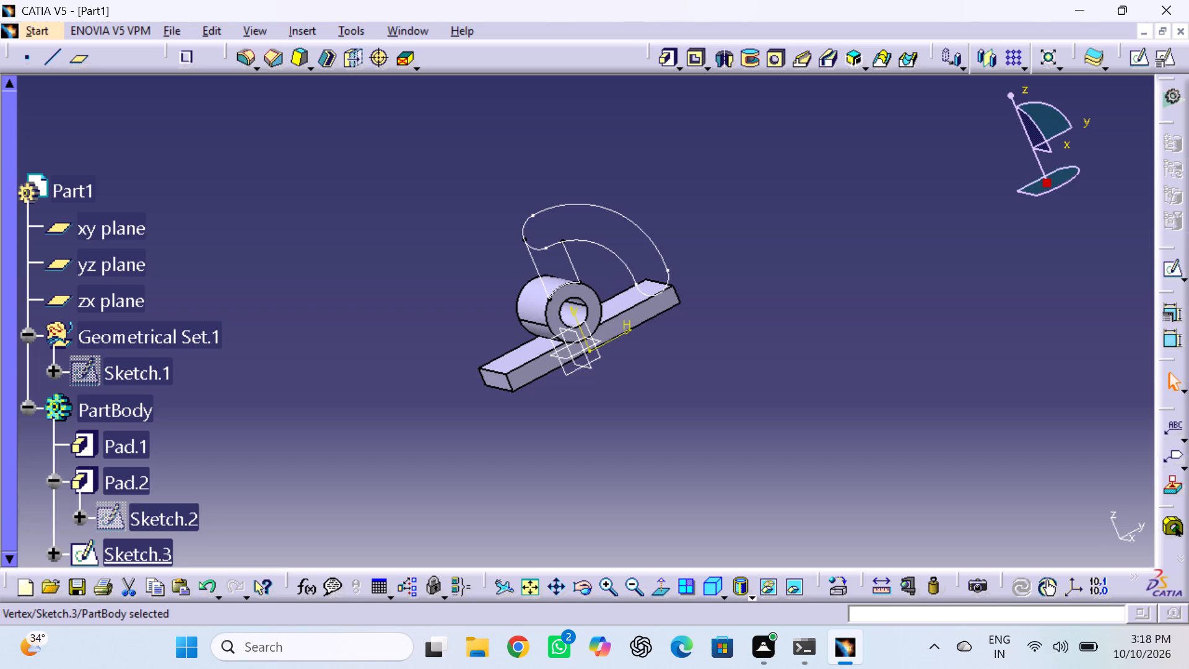
# Reopen the profile sketch and check the coincidence constraint between the left vertical line's lower endpoint and the projected tube circle.
pyautogui.tripleClick(591, 239)
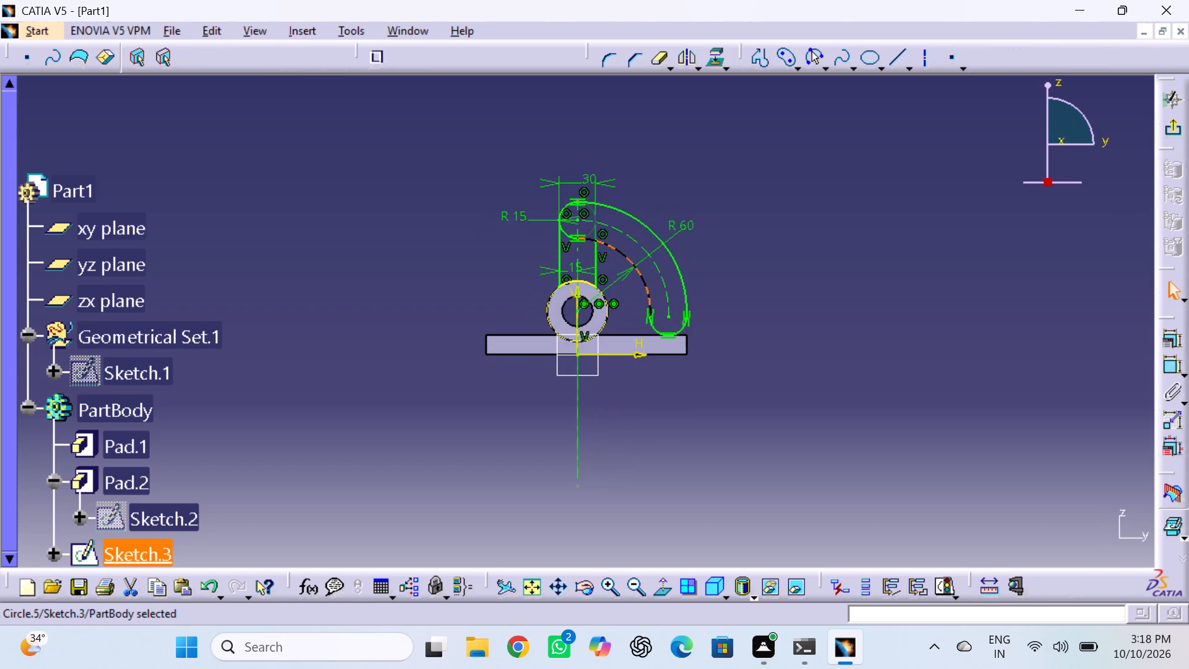
pyautogui.click(558, 288)
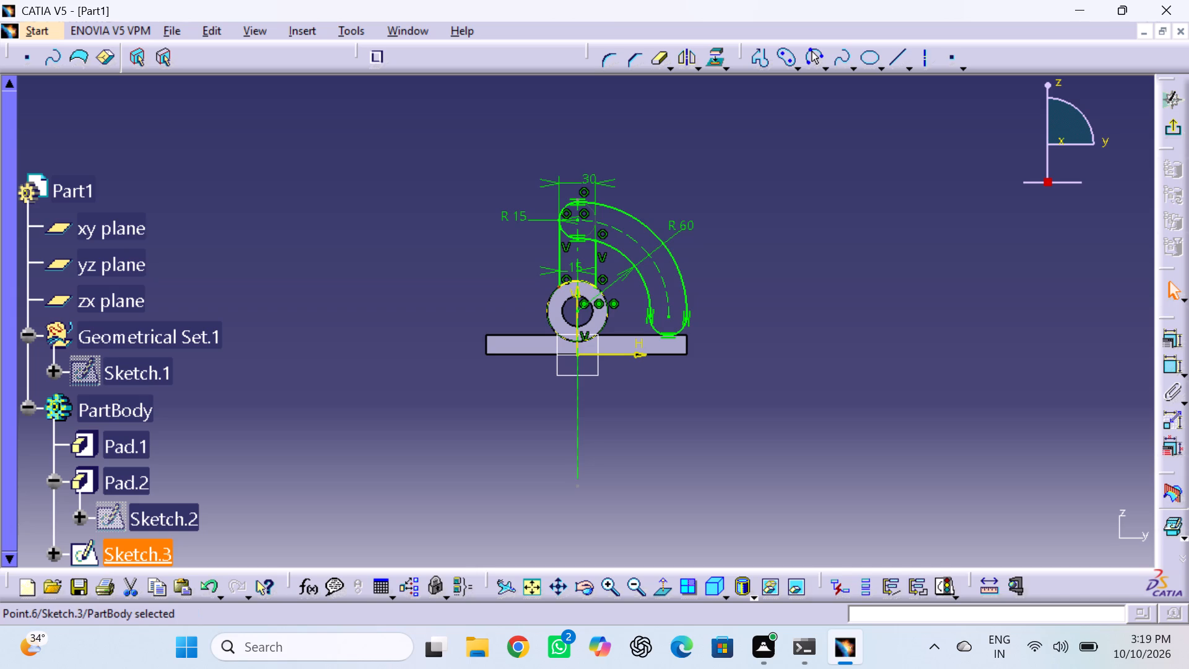
pyautogui.keyDown('ctrl'); pyautogui.click(547, 306); pyautogui.keyUp('ctrl')
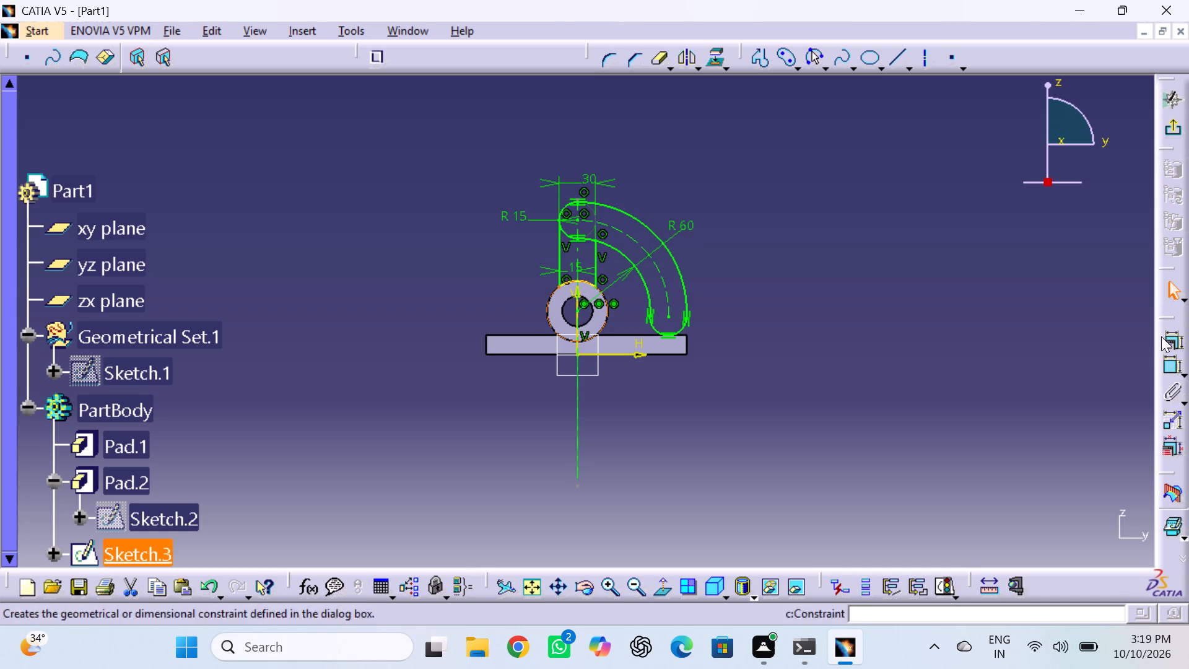
pyautogui.click(1167, 338)
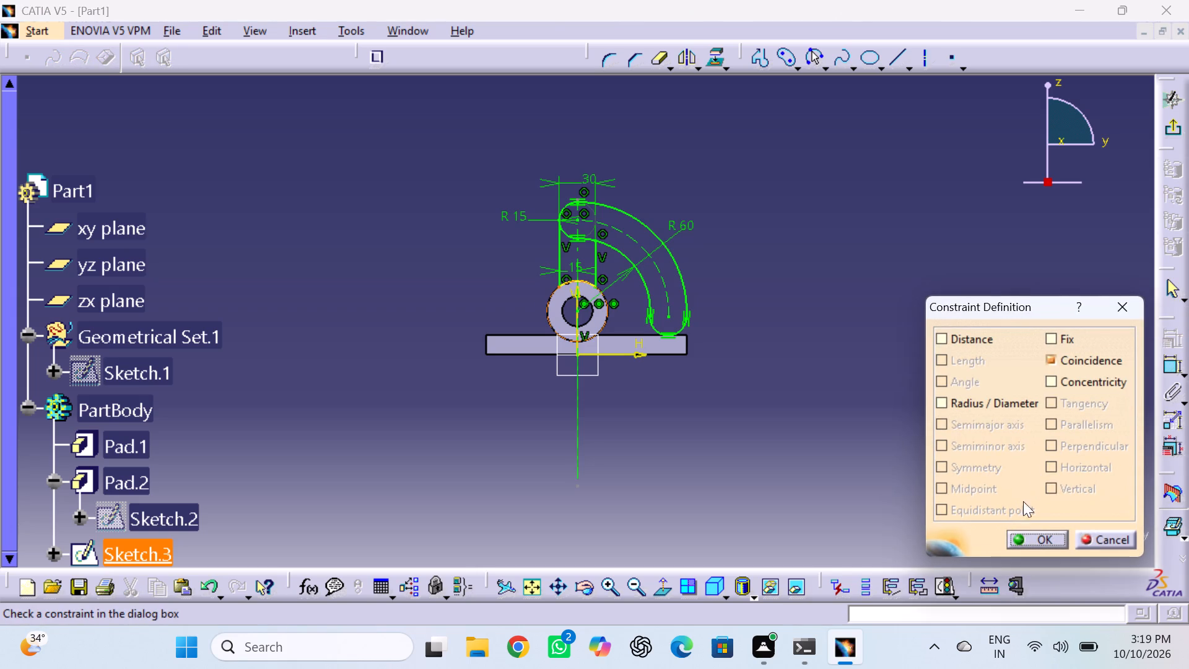
pyautogui.click(1053, 382)
pyautogui.click(1053, 382)
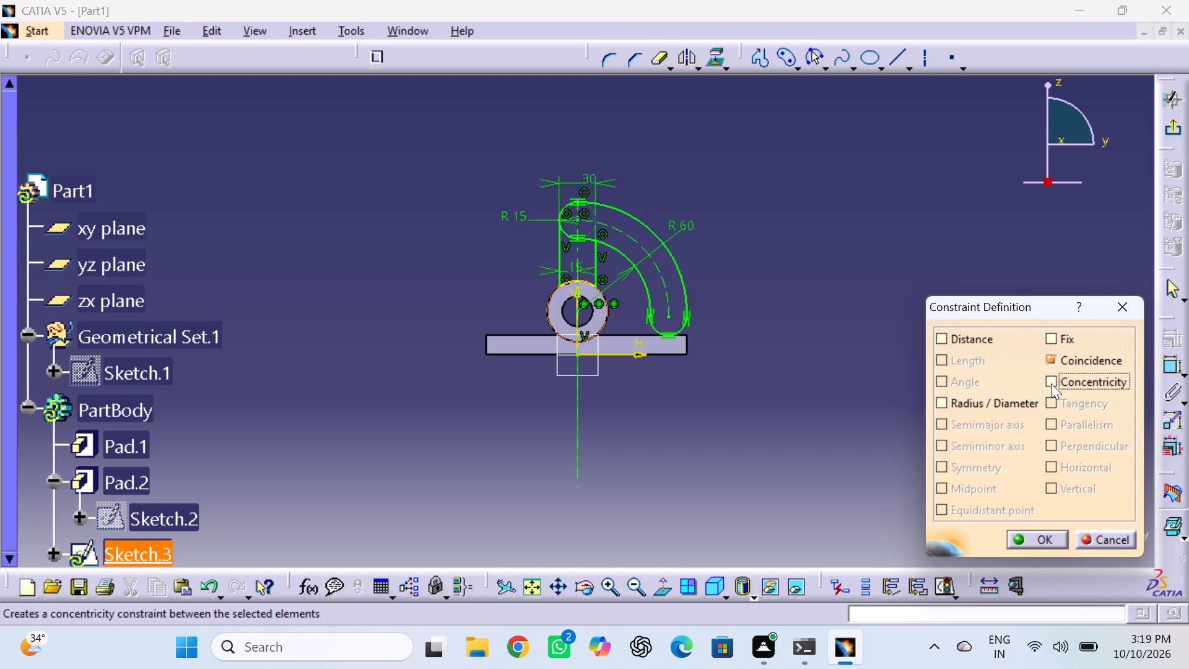
pyautogui.click(1052, 542)
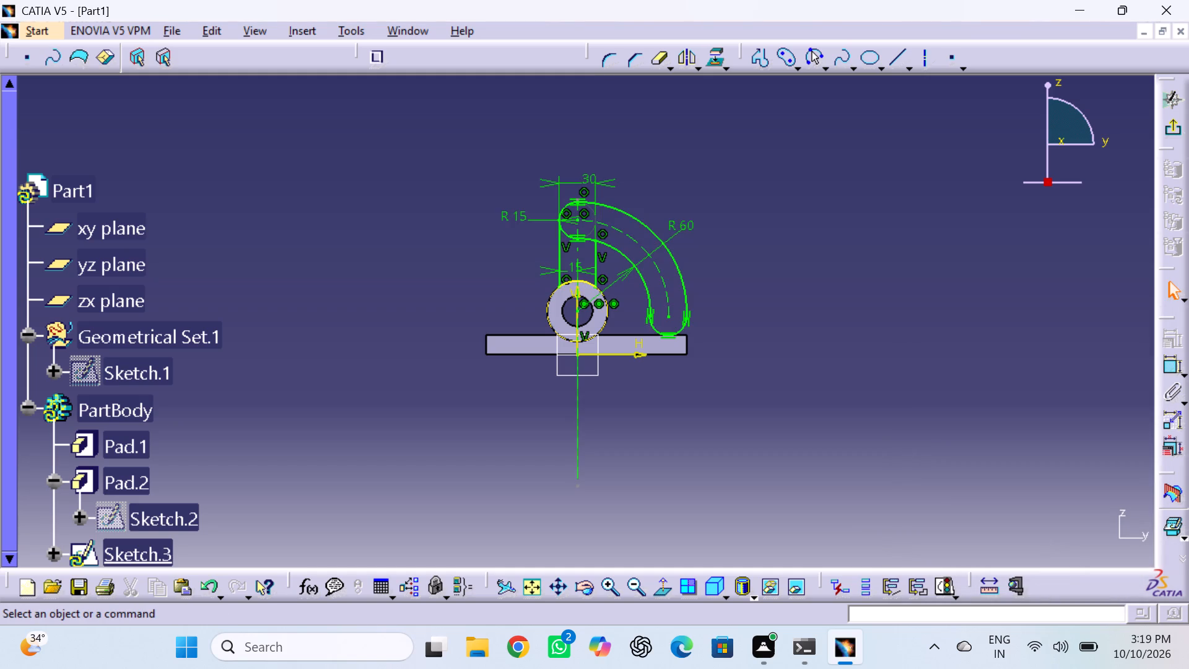
pyautogui.click(841, 423)
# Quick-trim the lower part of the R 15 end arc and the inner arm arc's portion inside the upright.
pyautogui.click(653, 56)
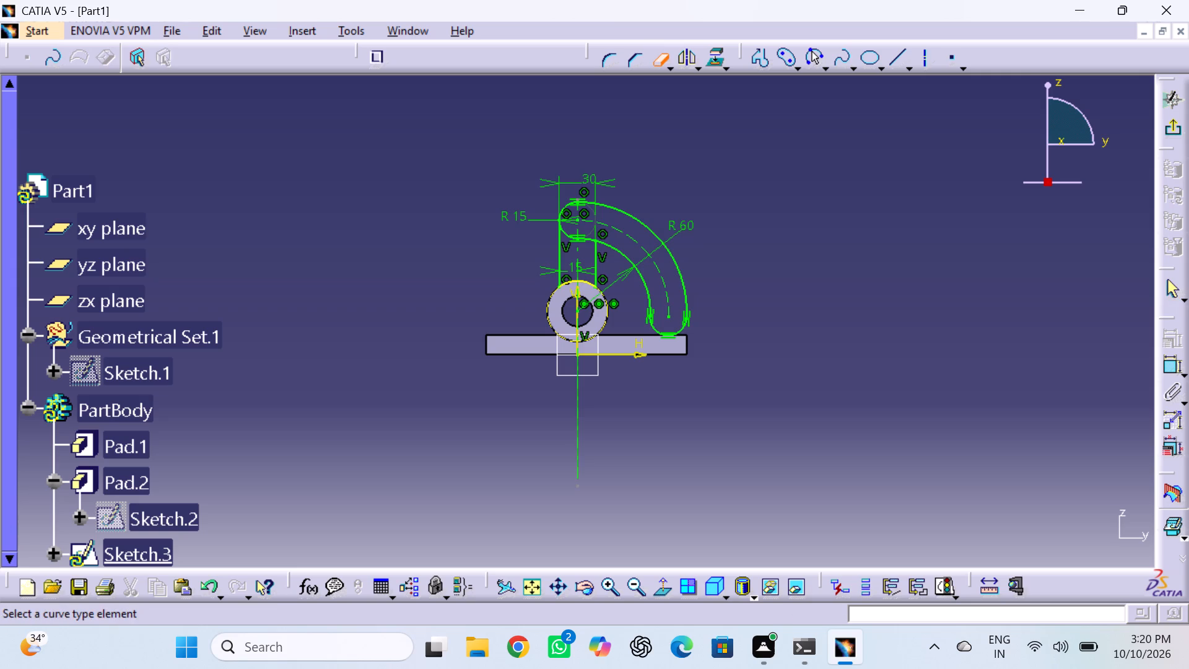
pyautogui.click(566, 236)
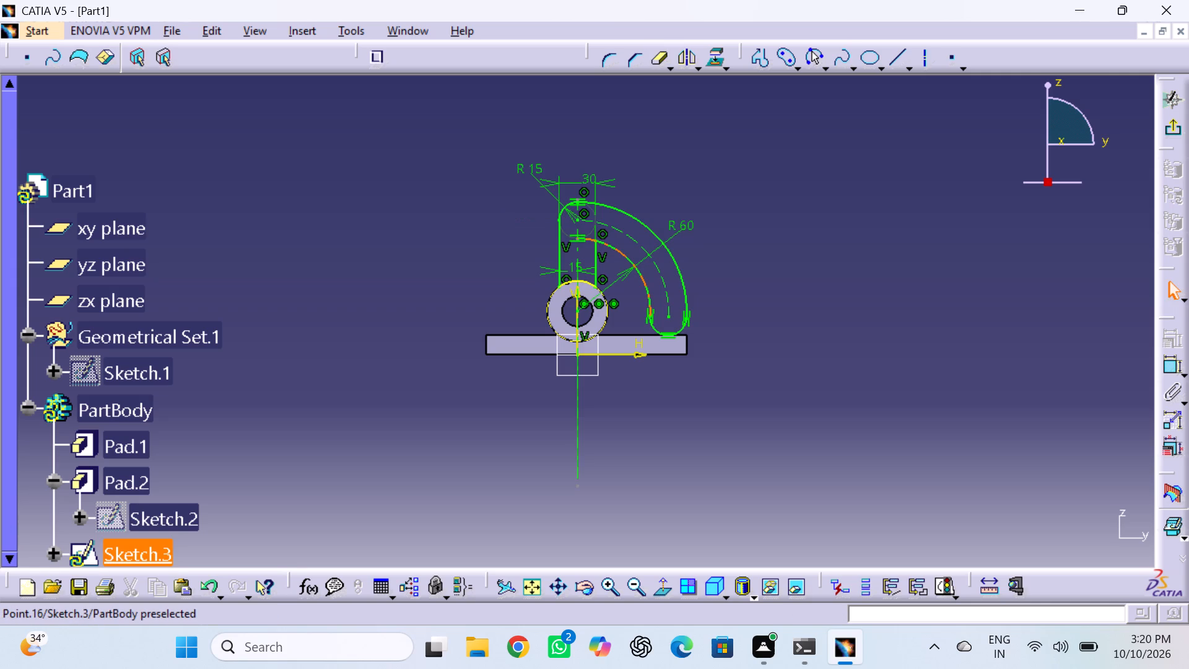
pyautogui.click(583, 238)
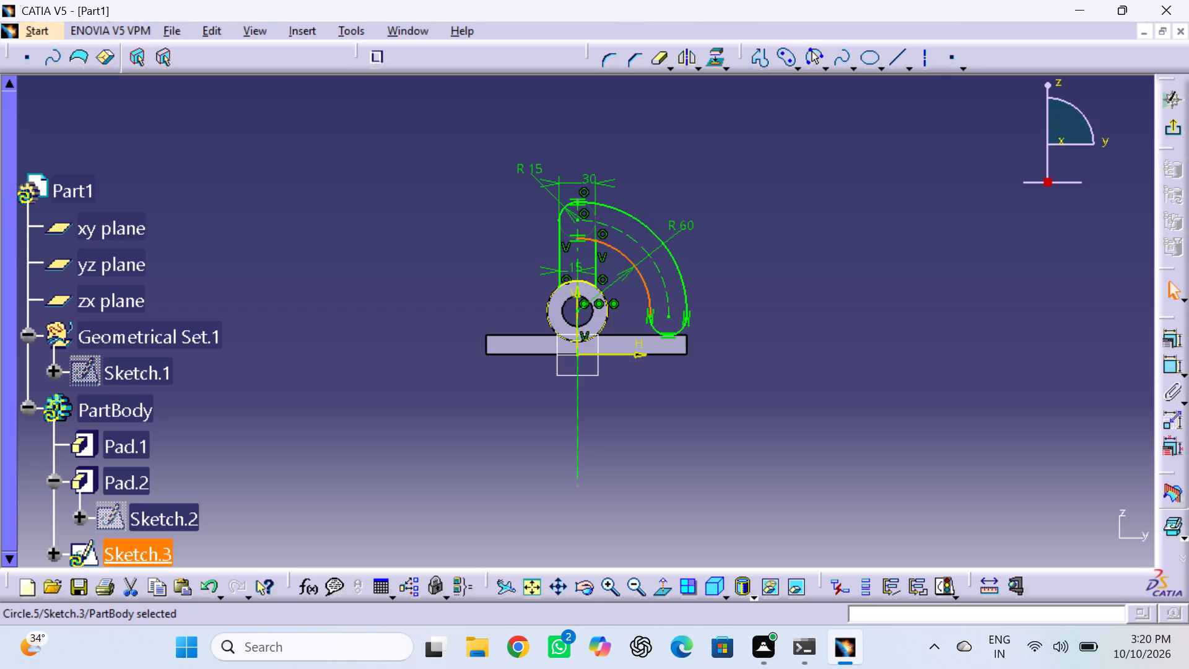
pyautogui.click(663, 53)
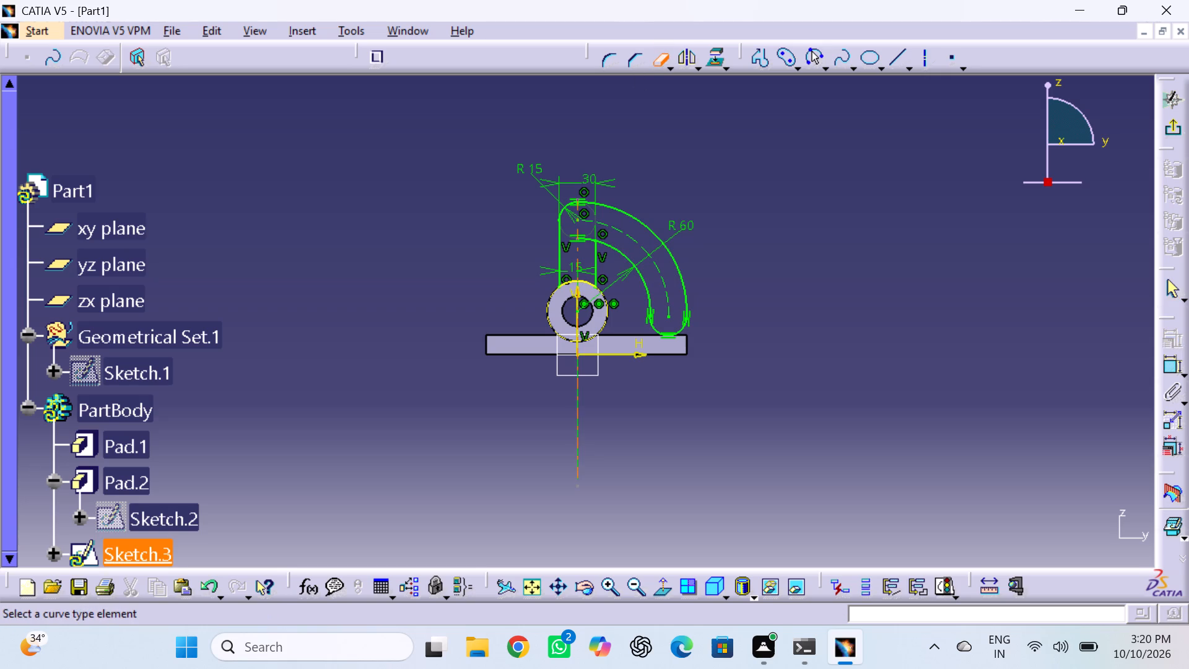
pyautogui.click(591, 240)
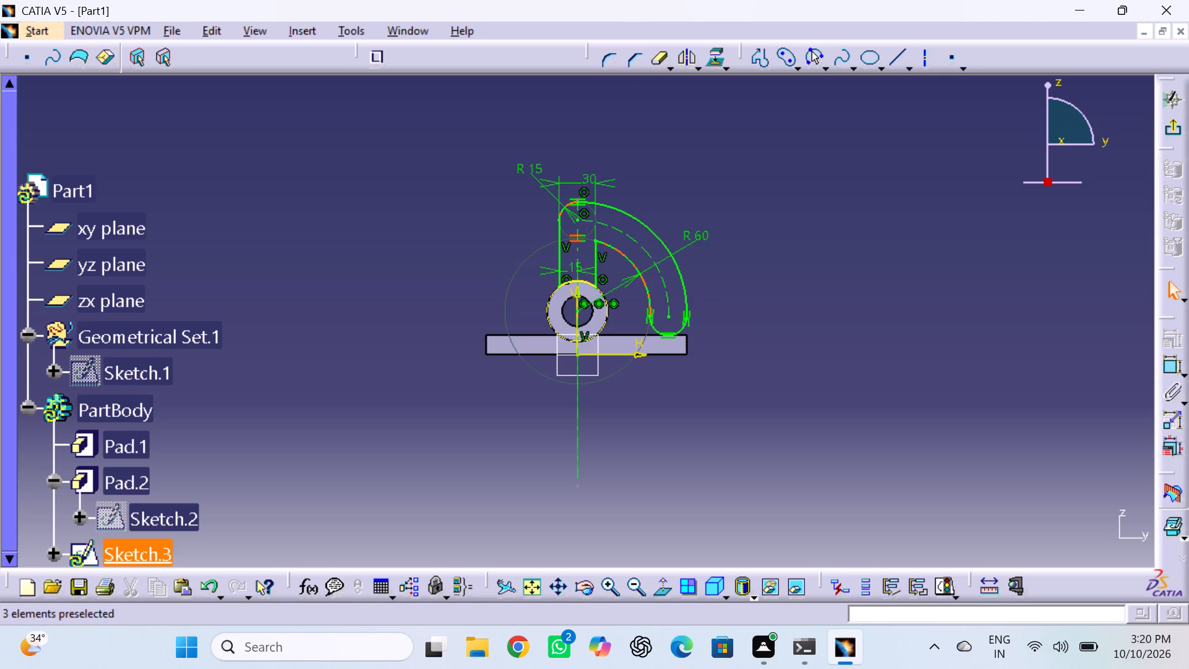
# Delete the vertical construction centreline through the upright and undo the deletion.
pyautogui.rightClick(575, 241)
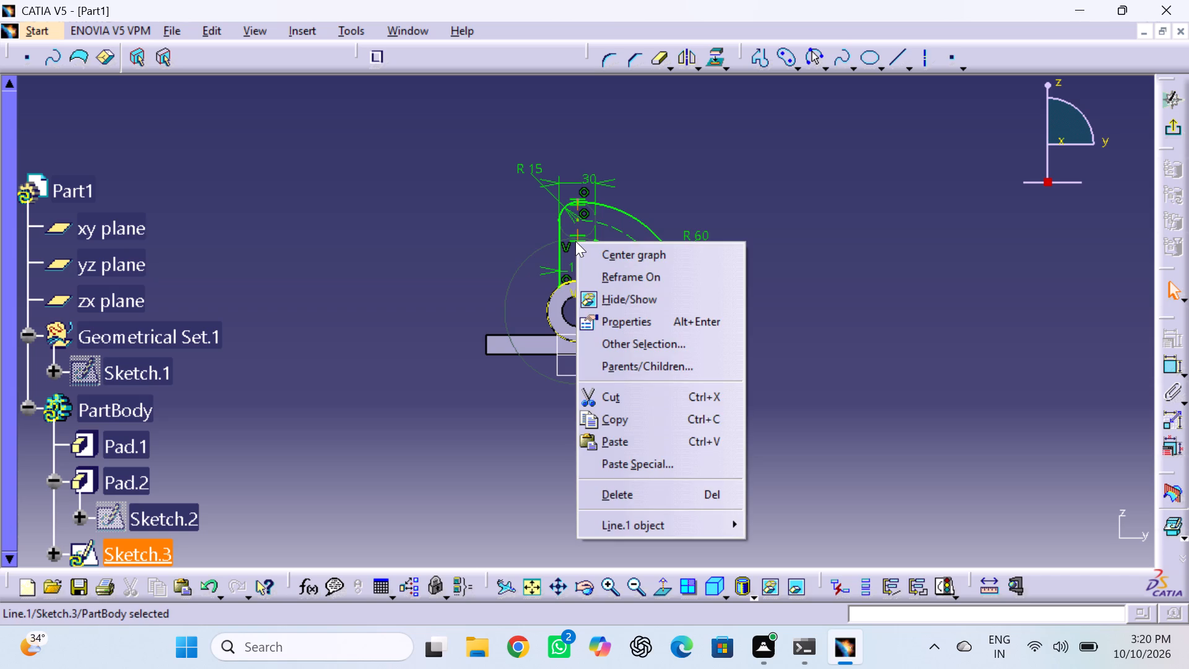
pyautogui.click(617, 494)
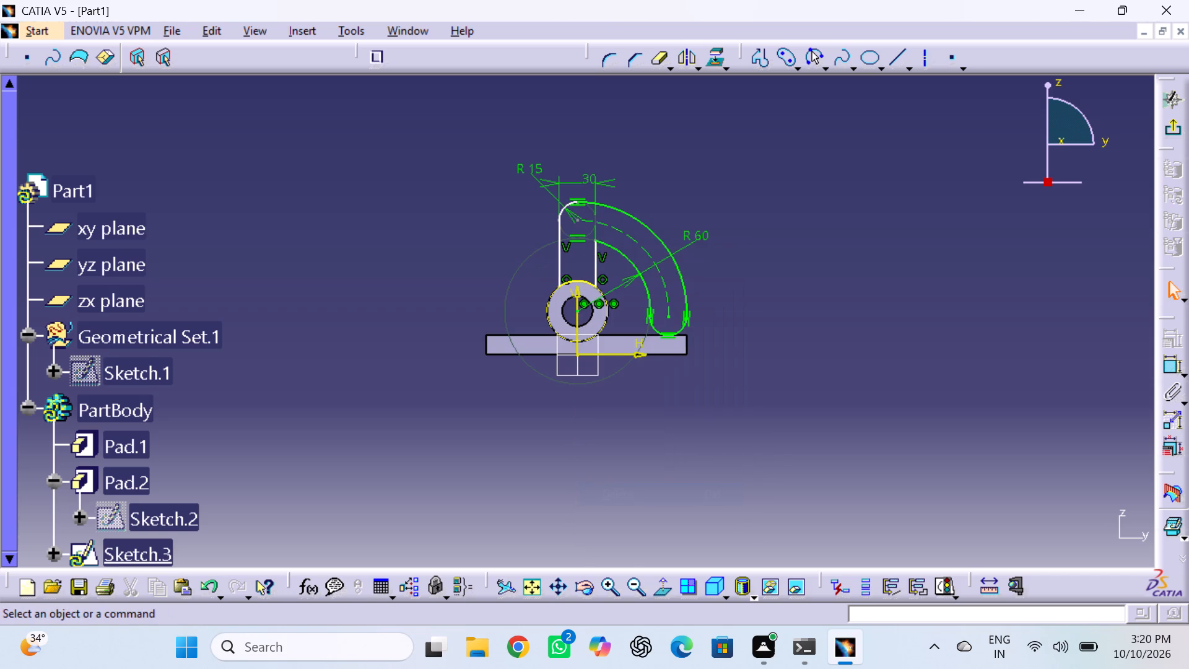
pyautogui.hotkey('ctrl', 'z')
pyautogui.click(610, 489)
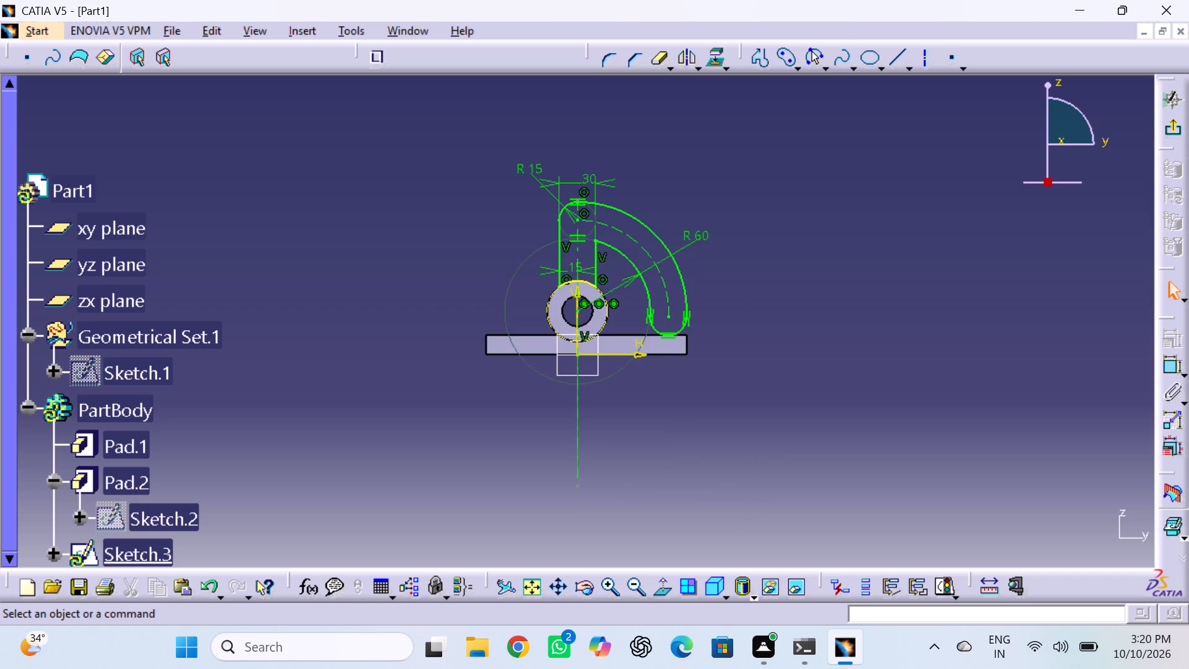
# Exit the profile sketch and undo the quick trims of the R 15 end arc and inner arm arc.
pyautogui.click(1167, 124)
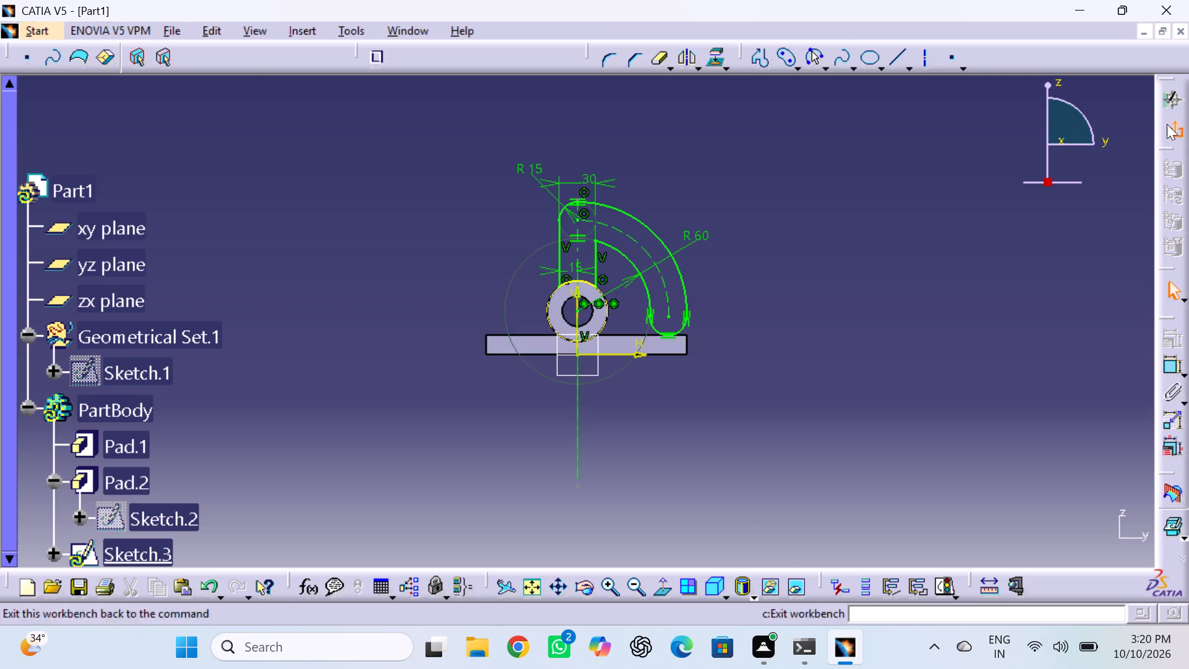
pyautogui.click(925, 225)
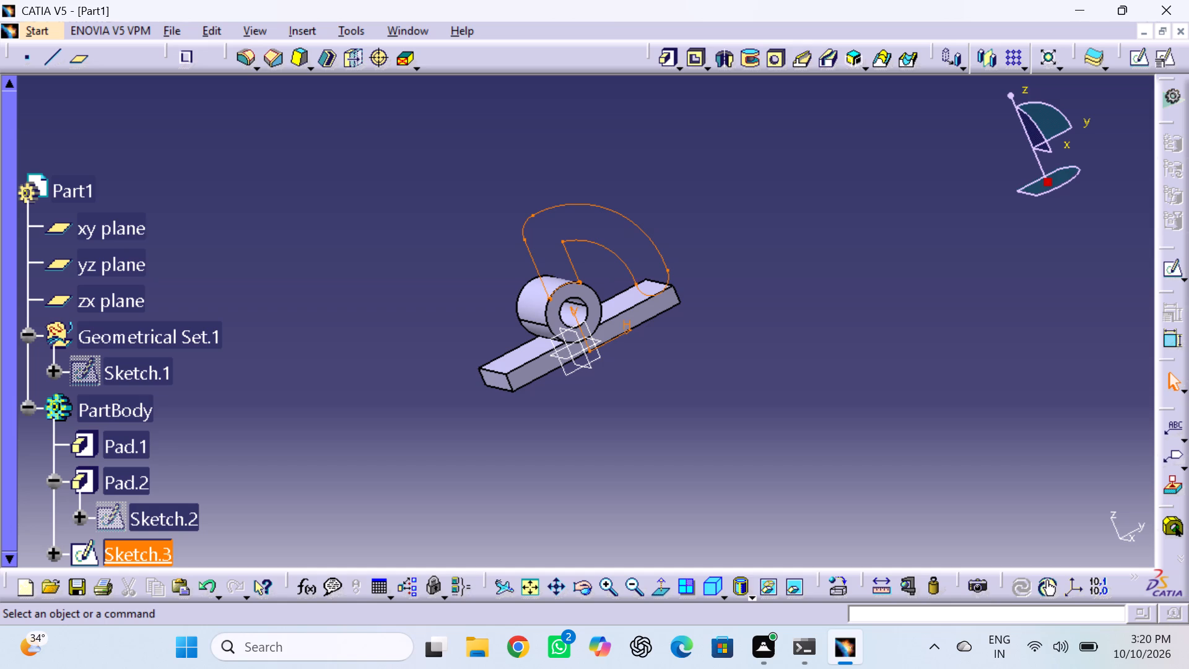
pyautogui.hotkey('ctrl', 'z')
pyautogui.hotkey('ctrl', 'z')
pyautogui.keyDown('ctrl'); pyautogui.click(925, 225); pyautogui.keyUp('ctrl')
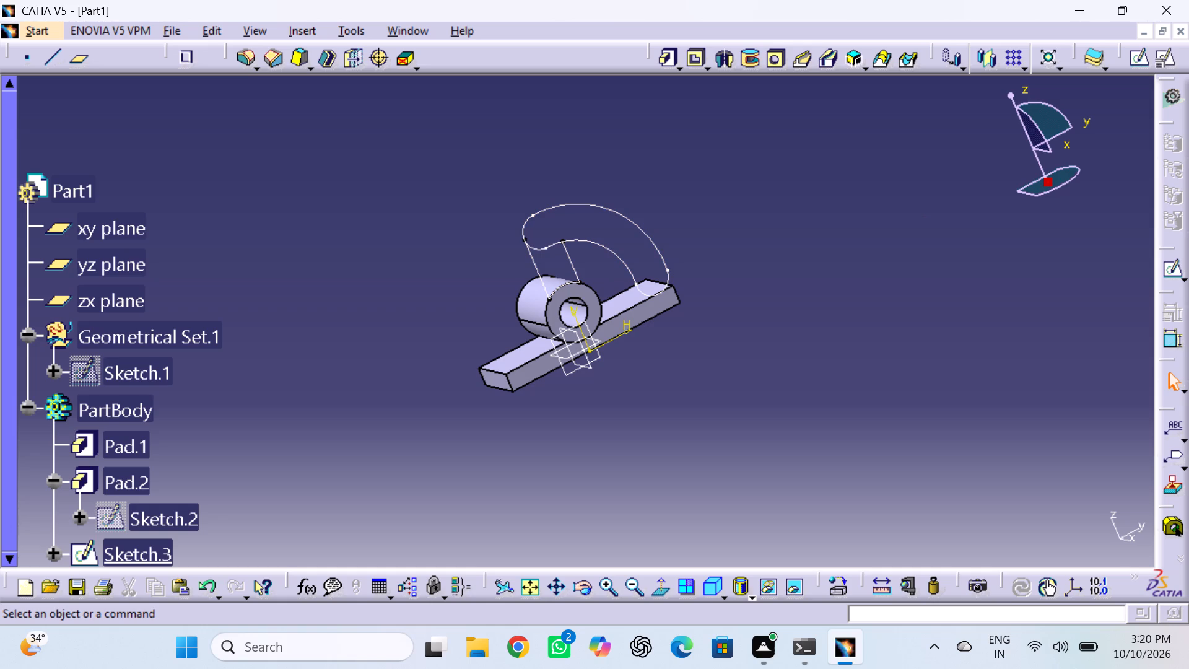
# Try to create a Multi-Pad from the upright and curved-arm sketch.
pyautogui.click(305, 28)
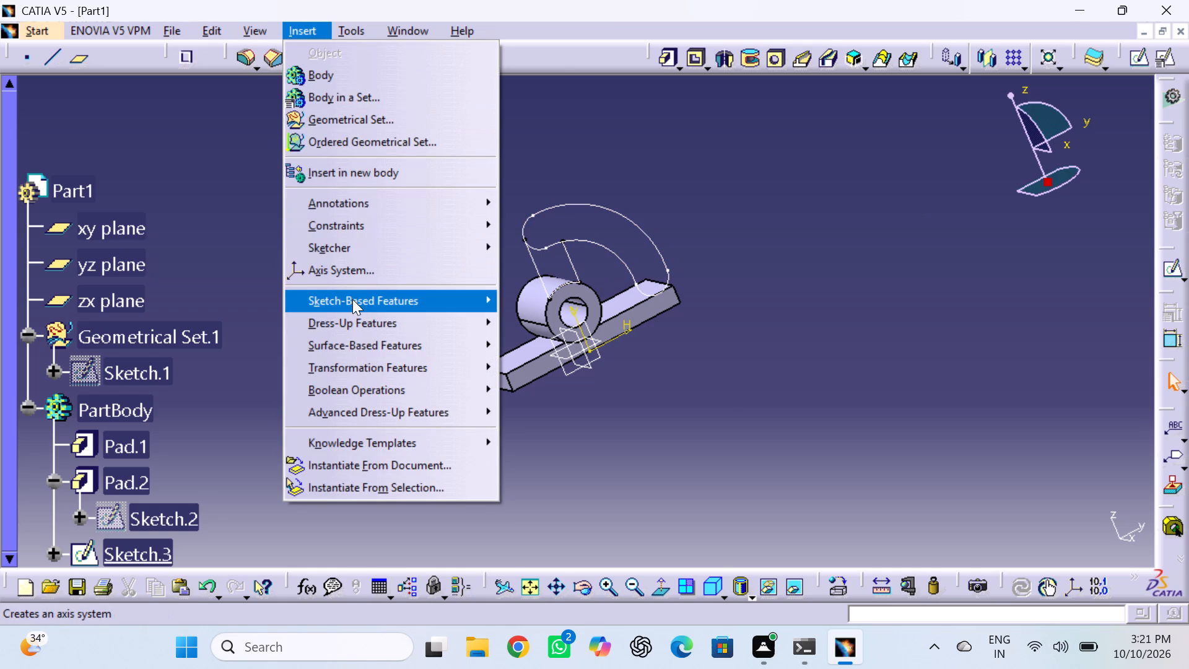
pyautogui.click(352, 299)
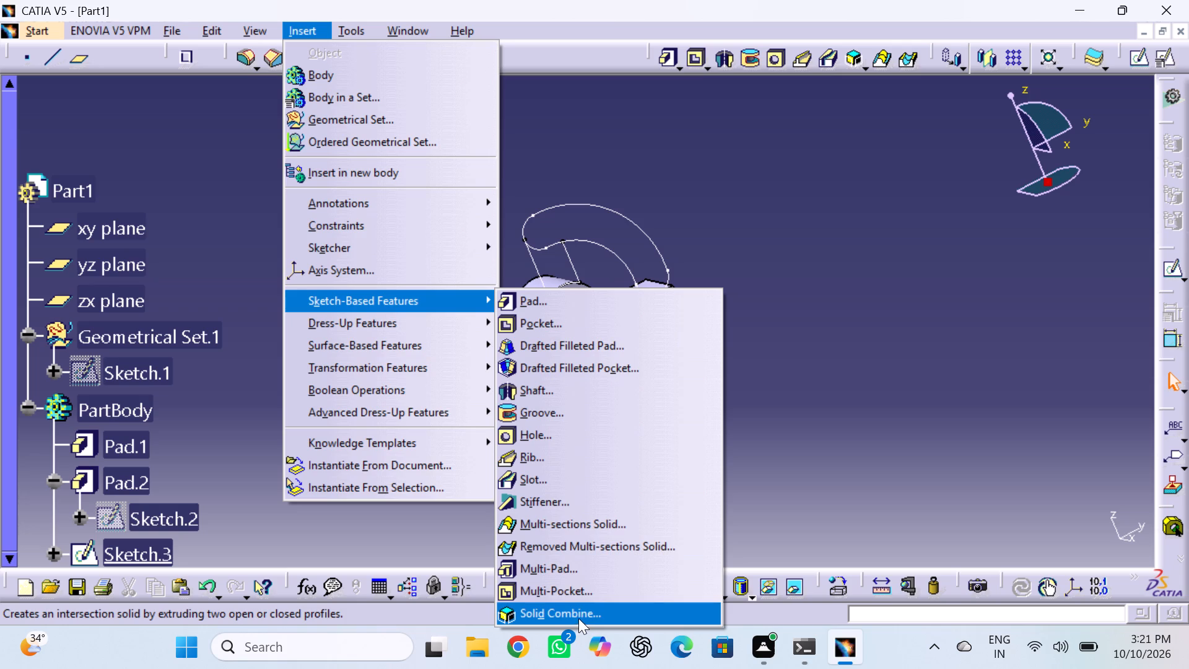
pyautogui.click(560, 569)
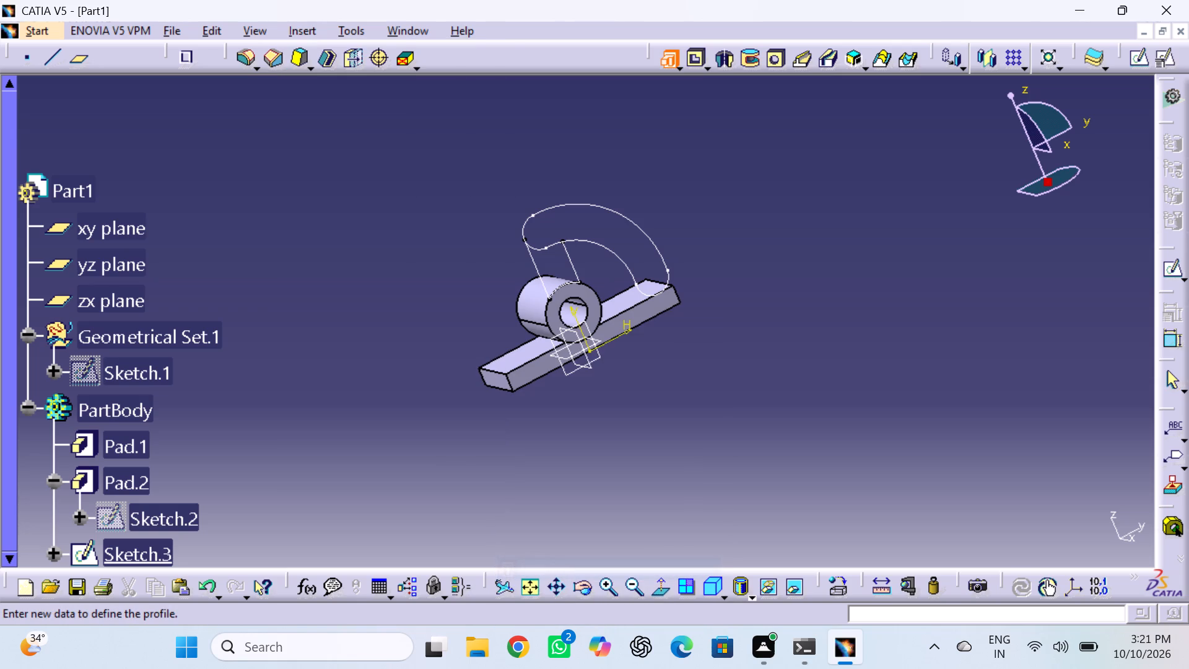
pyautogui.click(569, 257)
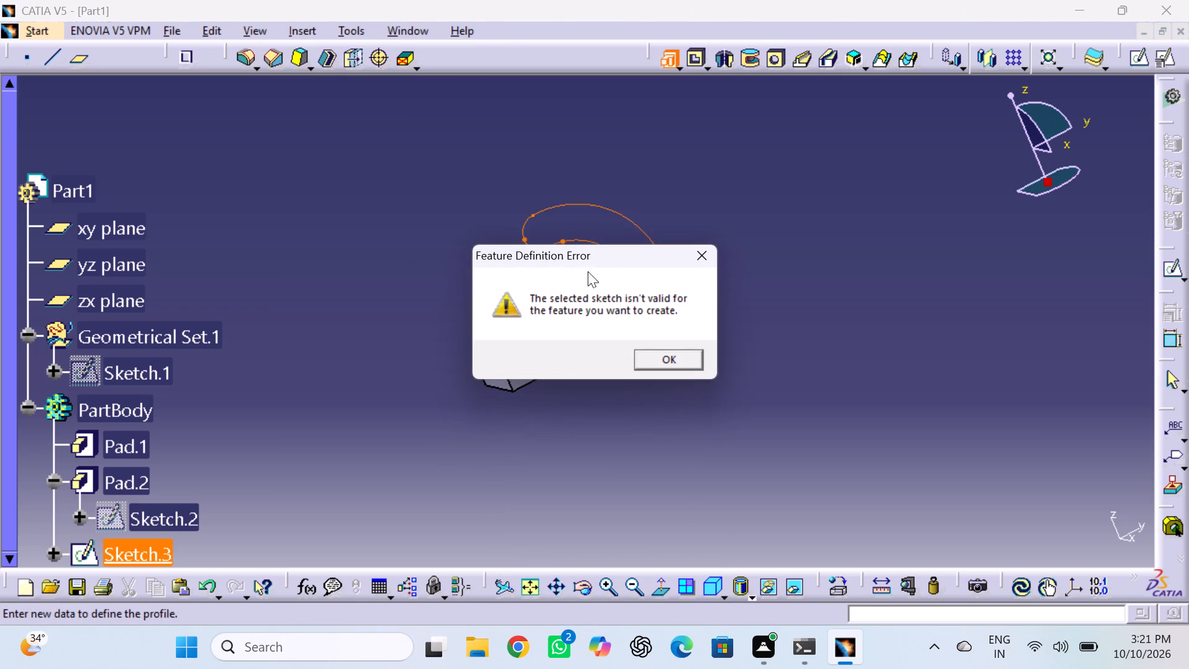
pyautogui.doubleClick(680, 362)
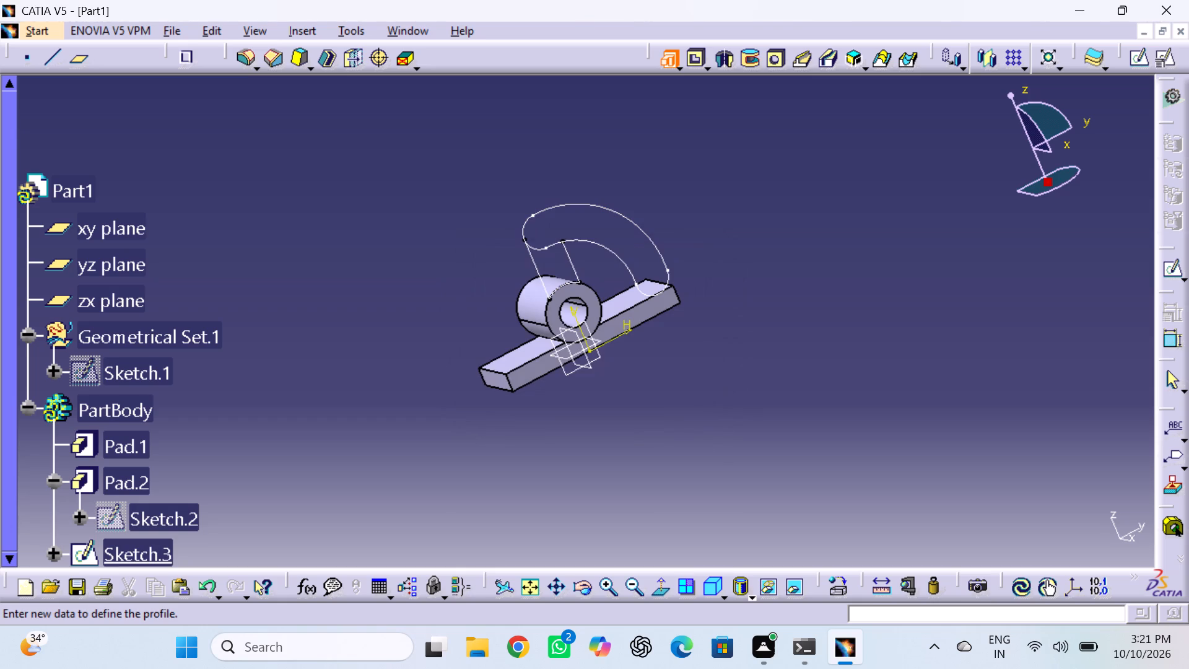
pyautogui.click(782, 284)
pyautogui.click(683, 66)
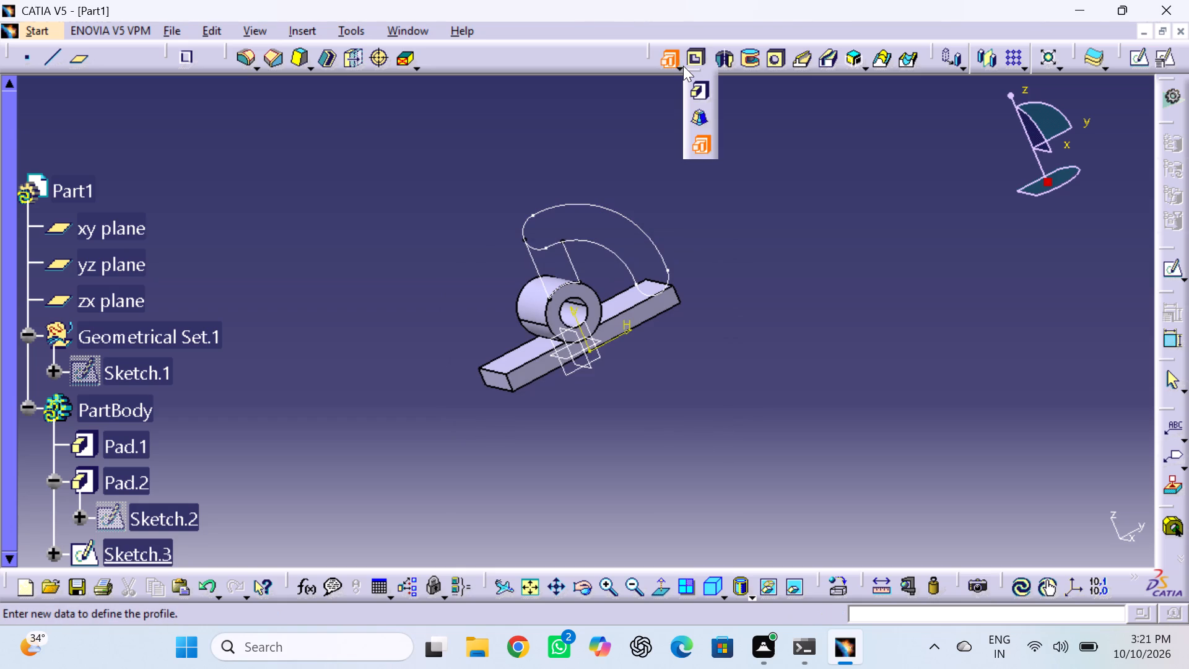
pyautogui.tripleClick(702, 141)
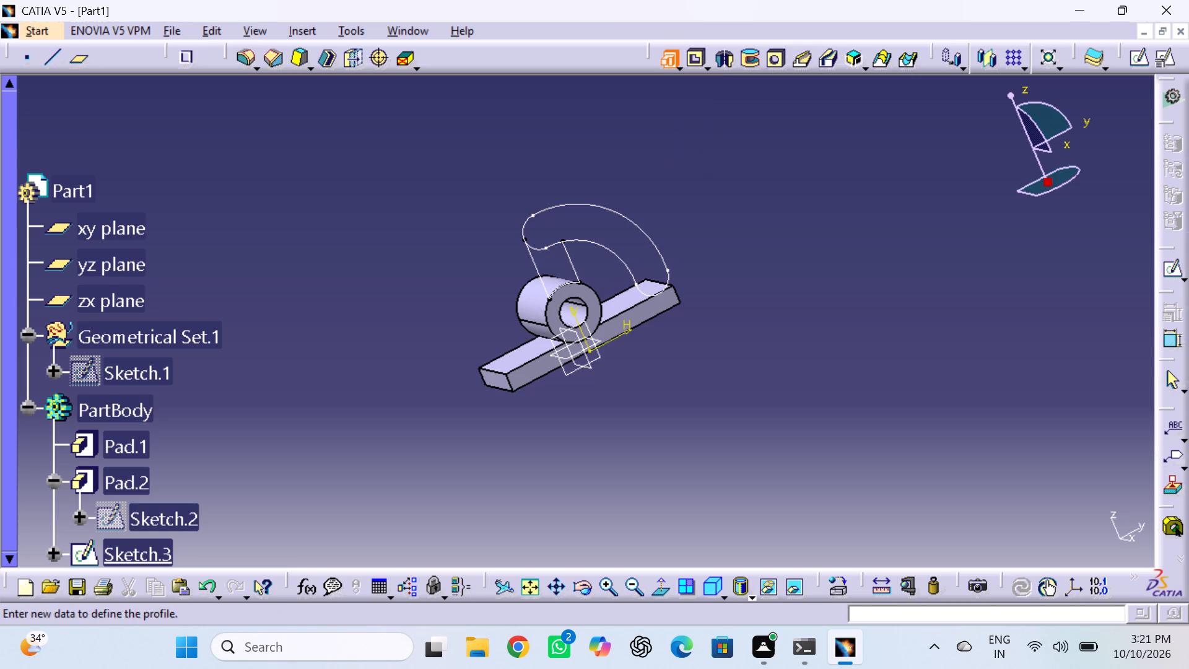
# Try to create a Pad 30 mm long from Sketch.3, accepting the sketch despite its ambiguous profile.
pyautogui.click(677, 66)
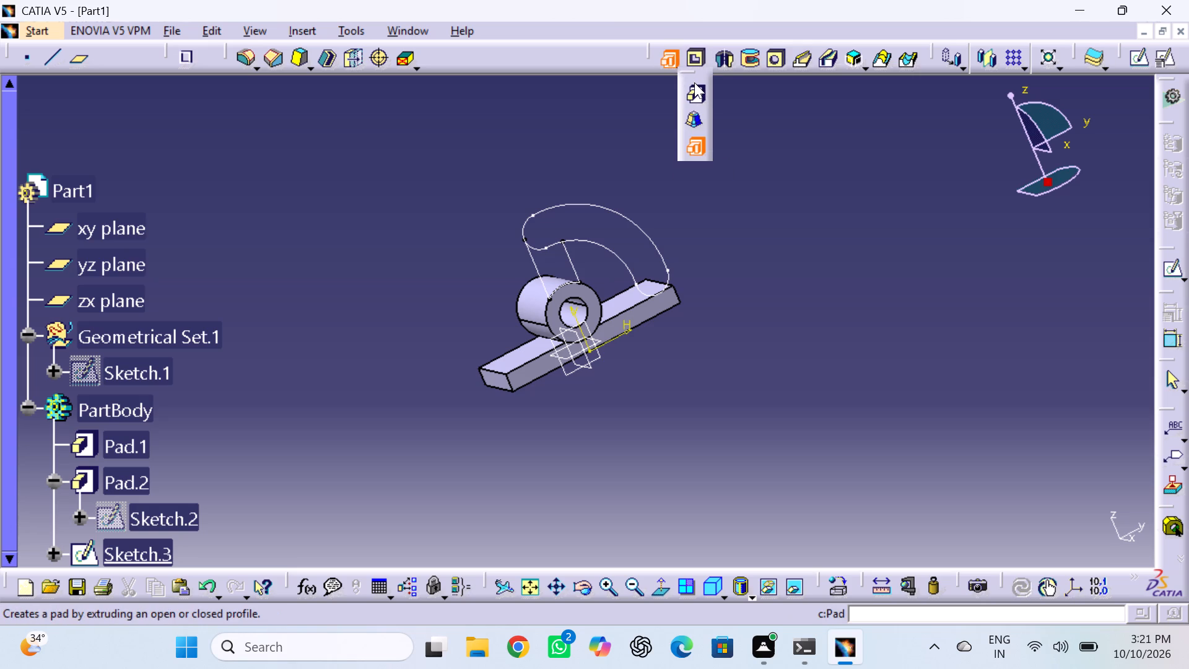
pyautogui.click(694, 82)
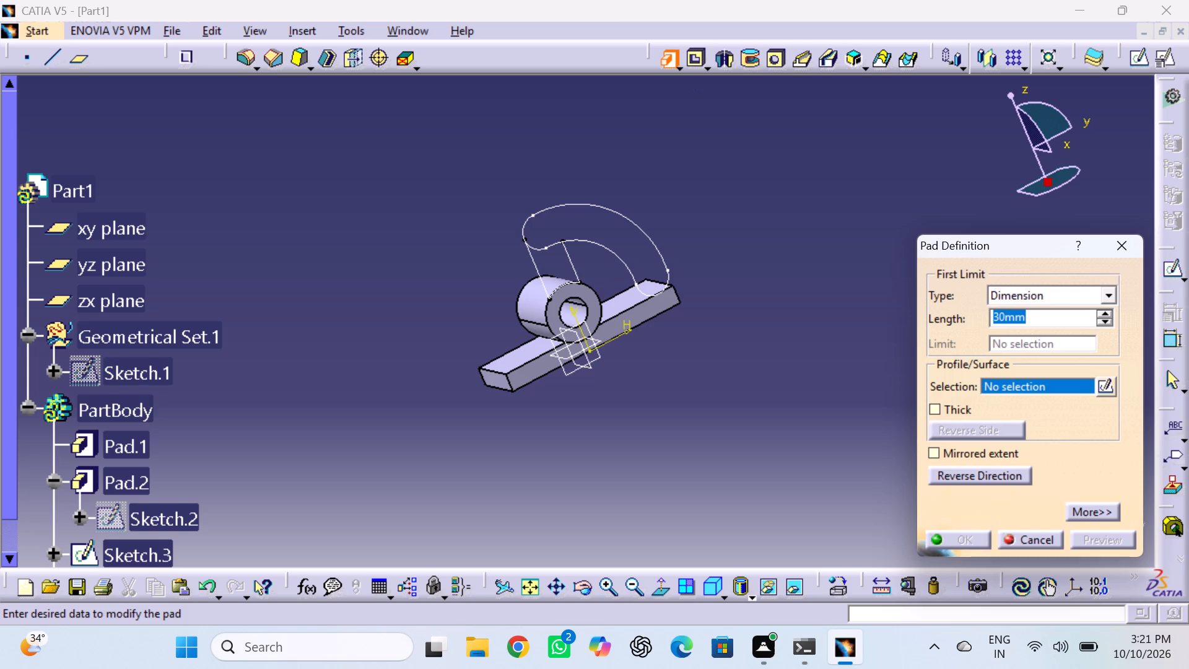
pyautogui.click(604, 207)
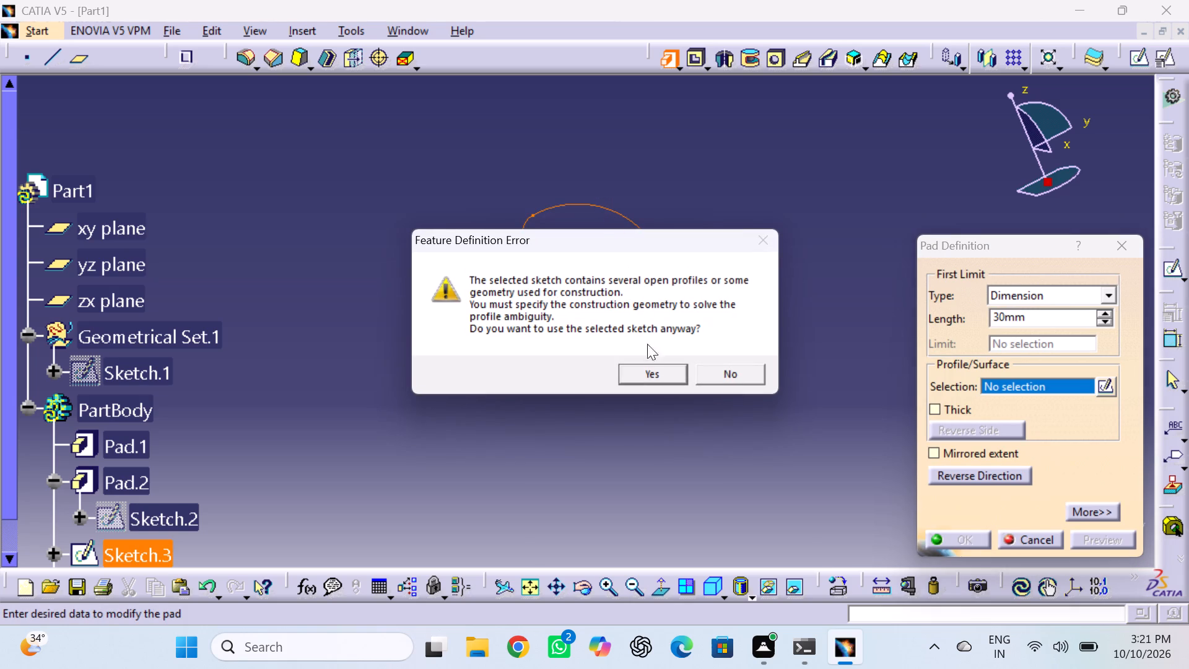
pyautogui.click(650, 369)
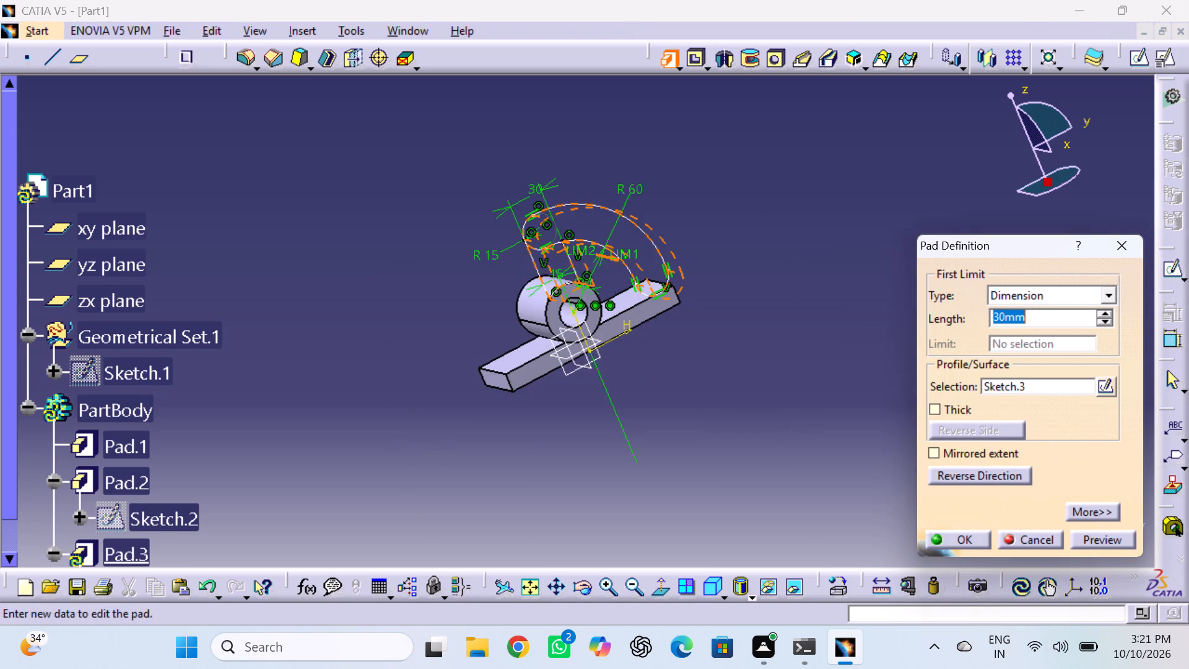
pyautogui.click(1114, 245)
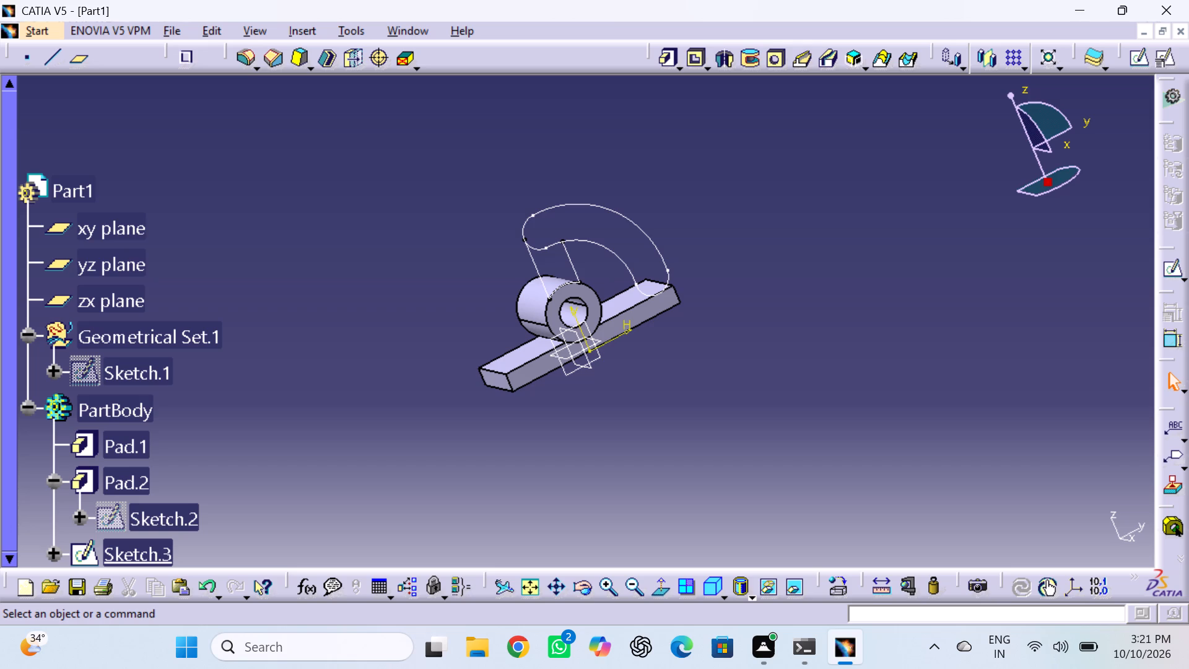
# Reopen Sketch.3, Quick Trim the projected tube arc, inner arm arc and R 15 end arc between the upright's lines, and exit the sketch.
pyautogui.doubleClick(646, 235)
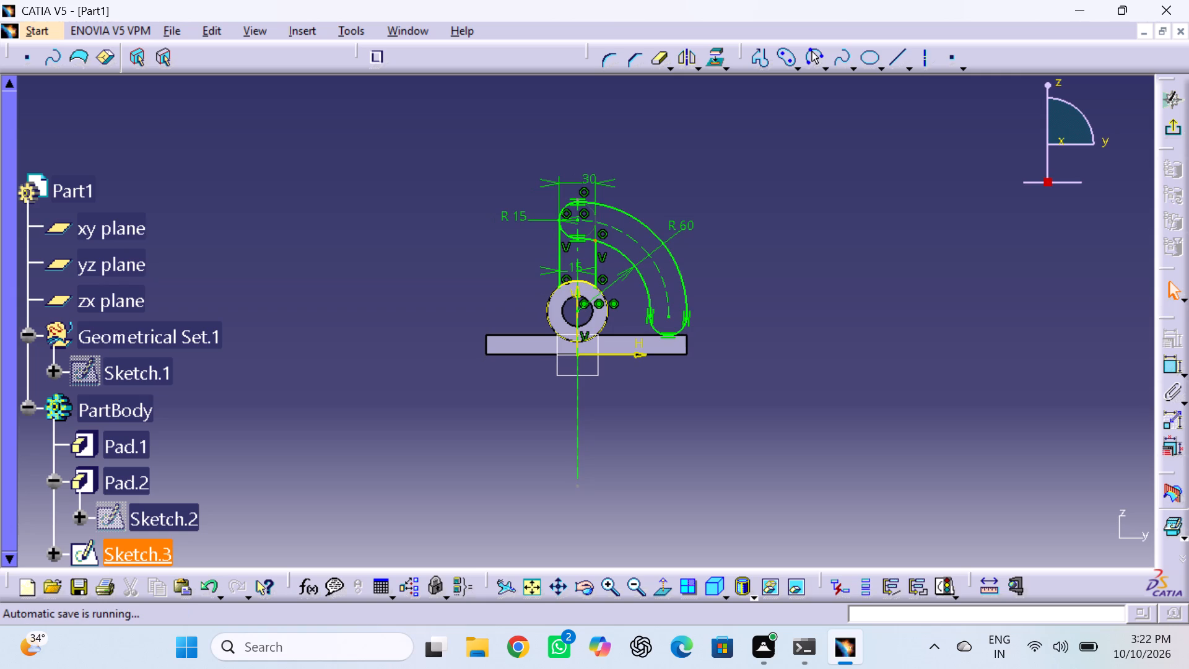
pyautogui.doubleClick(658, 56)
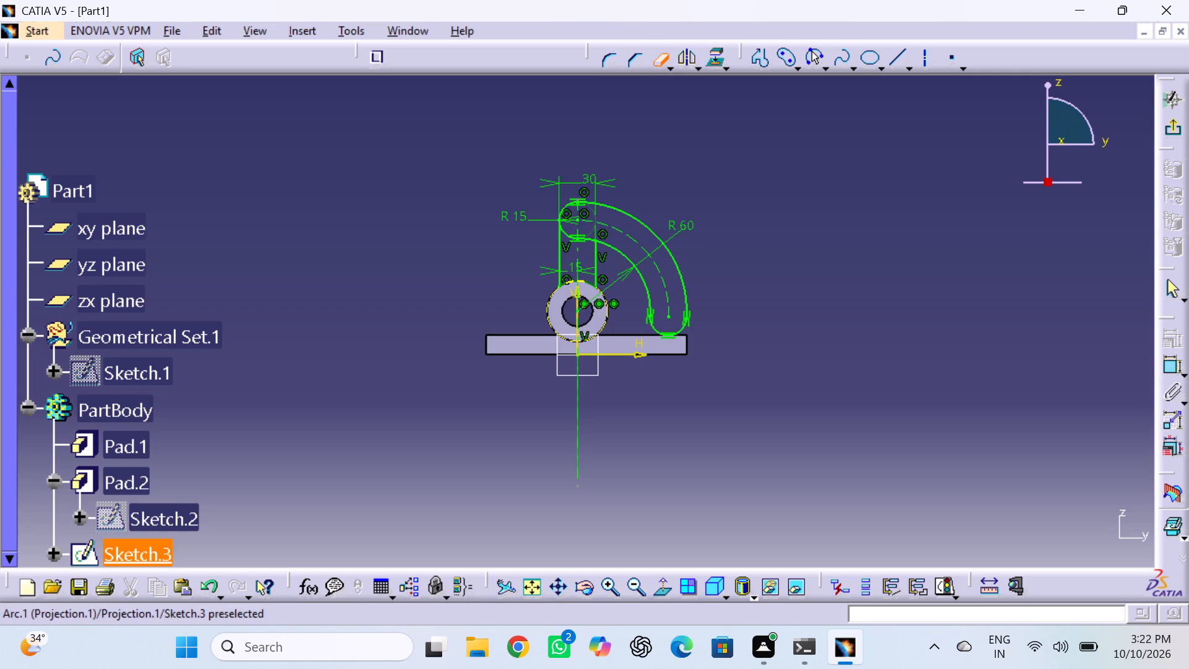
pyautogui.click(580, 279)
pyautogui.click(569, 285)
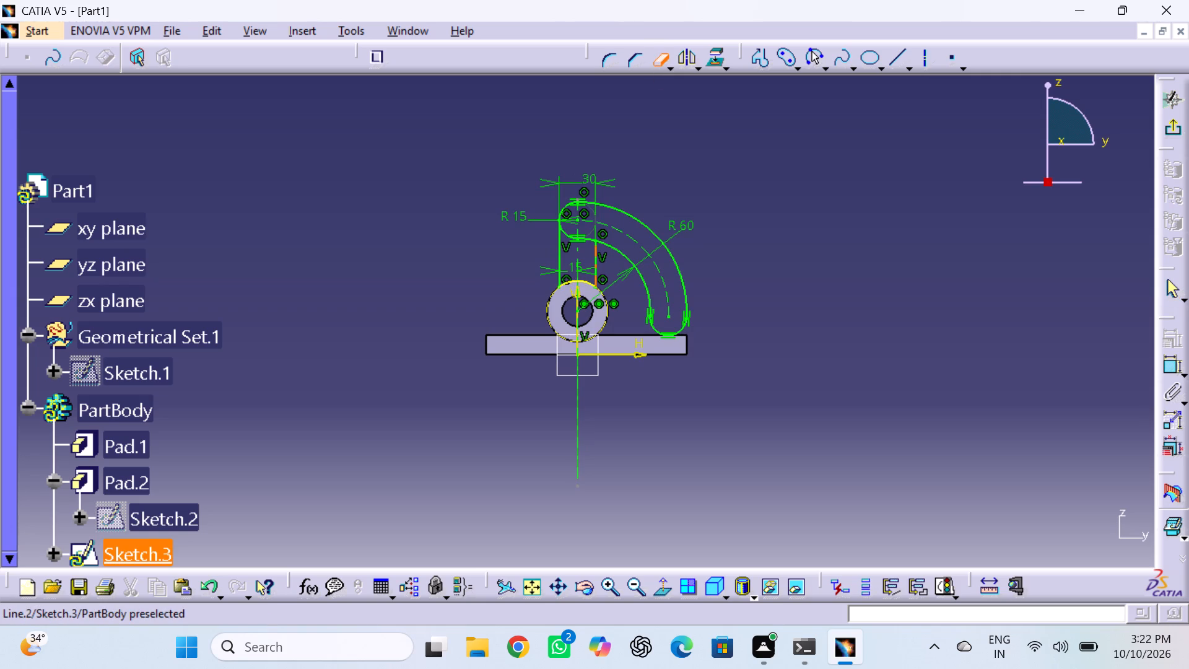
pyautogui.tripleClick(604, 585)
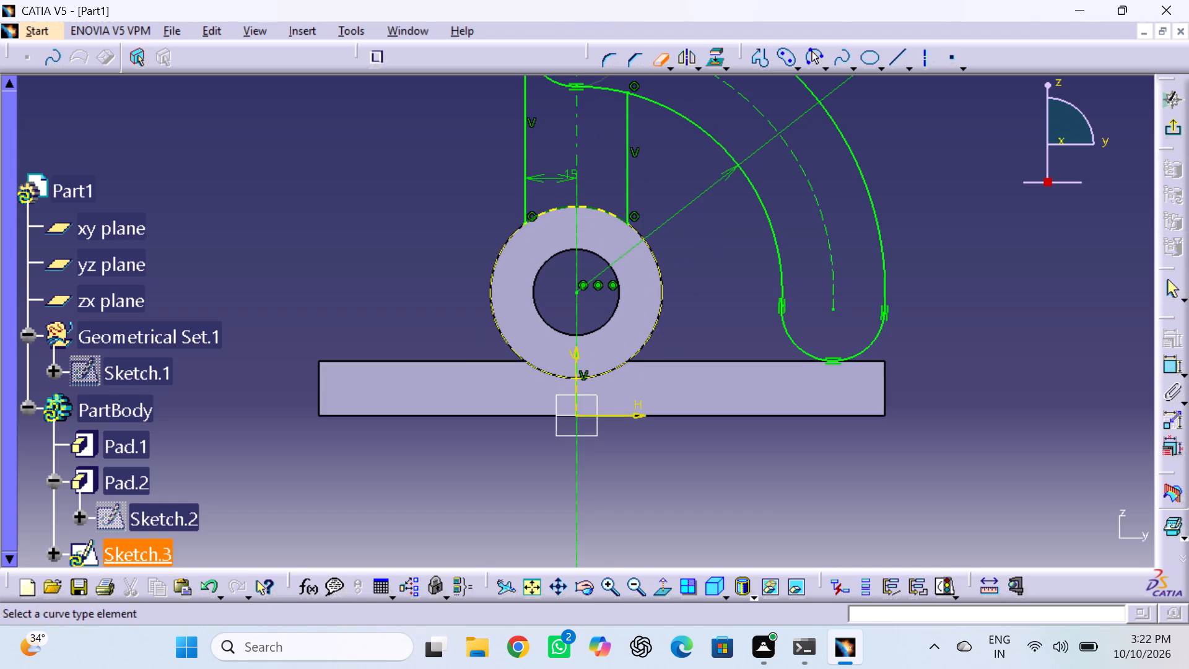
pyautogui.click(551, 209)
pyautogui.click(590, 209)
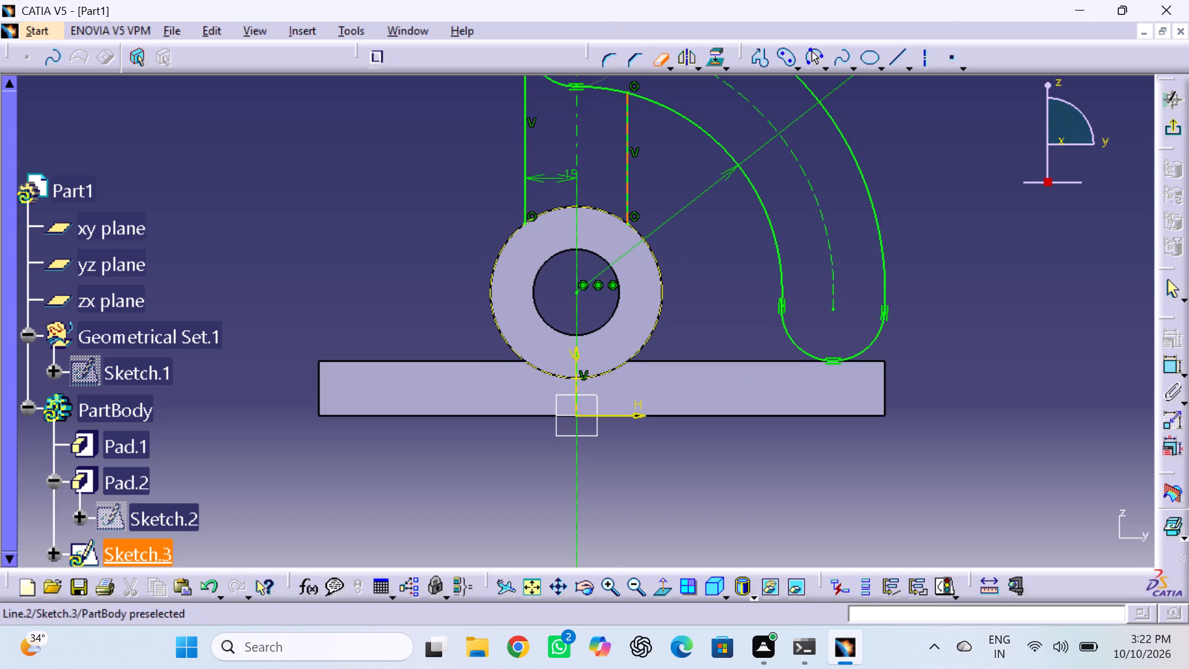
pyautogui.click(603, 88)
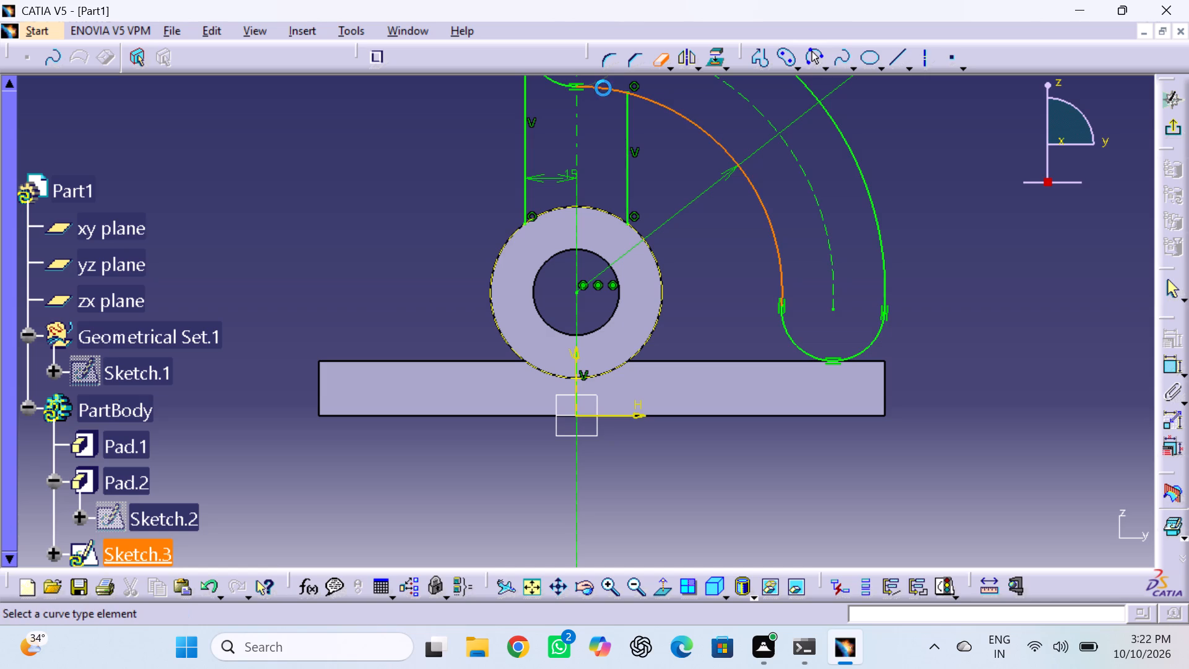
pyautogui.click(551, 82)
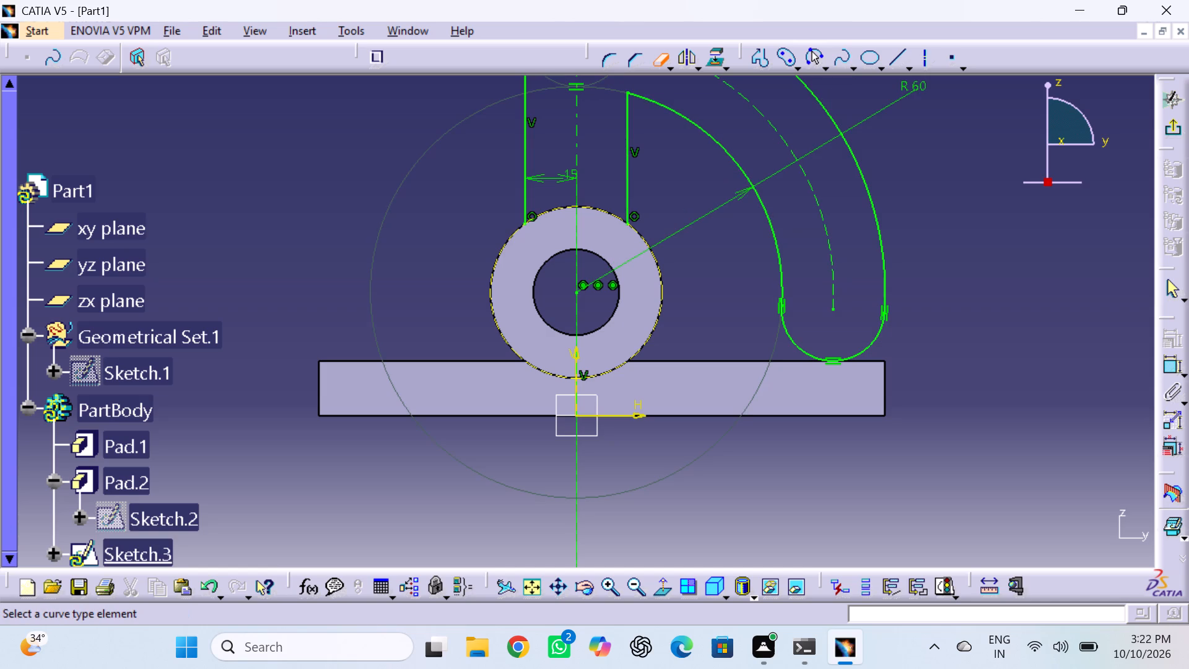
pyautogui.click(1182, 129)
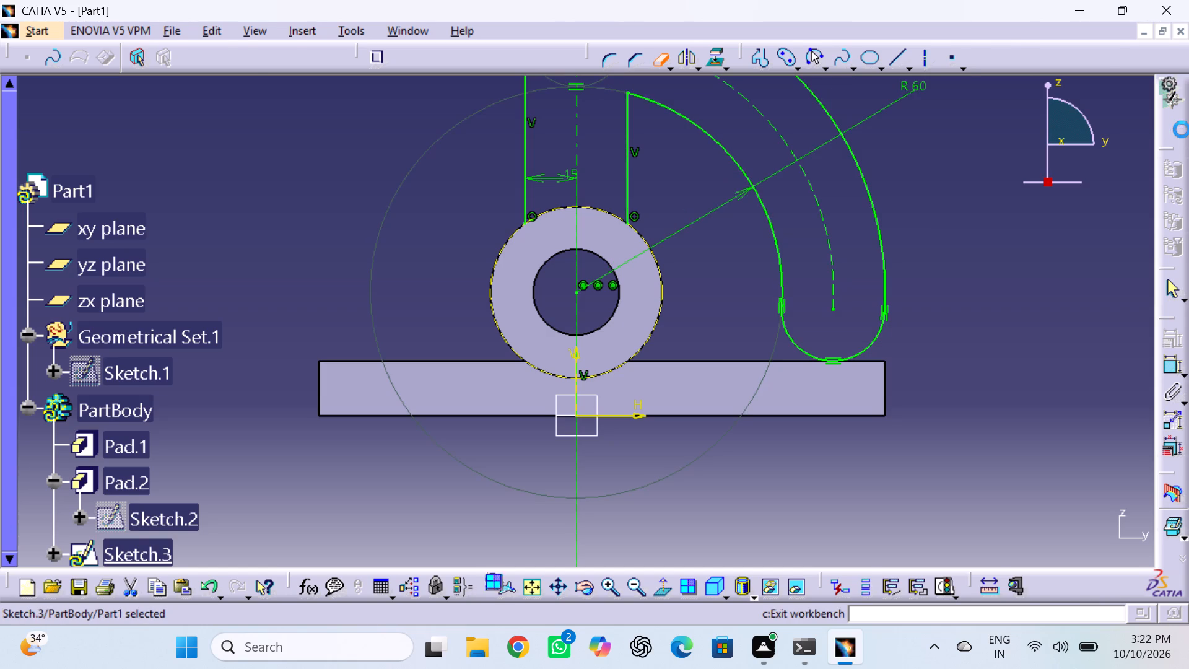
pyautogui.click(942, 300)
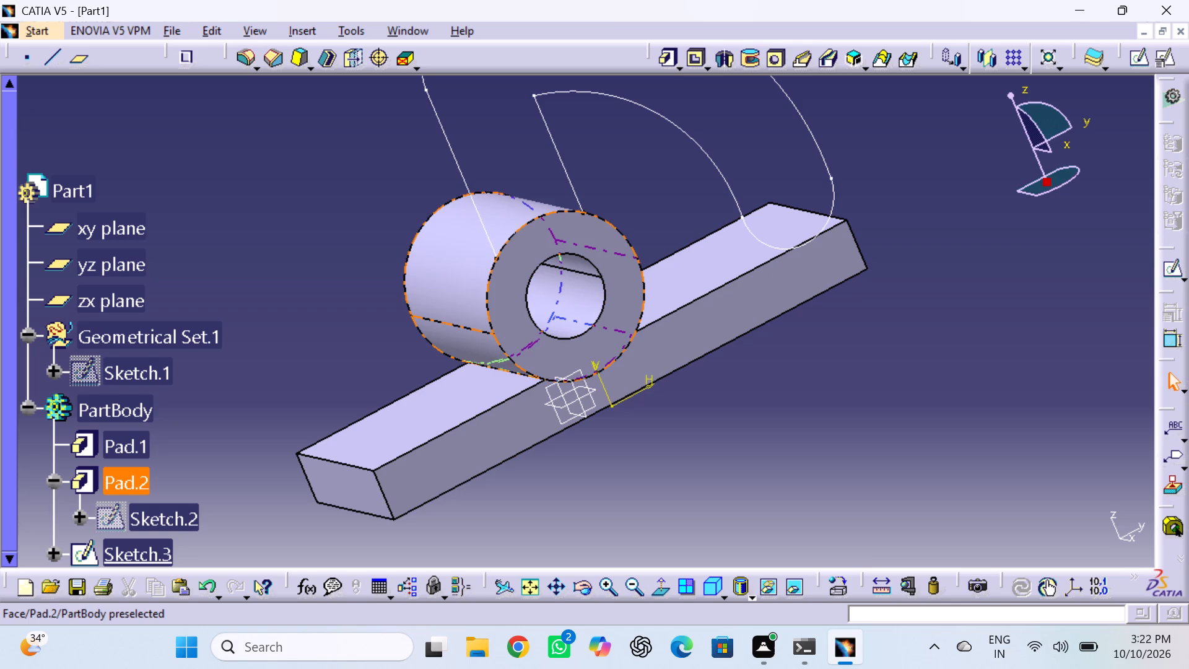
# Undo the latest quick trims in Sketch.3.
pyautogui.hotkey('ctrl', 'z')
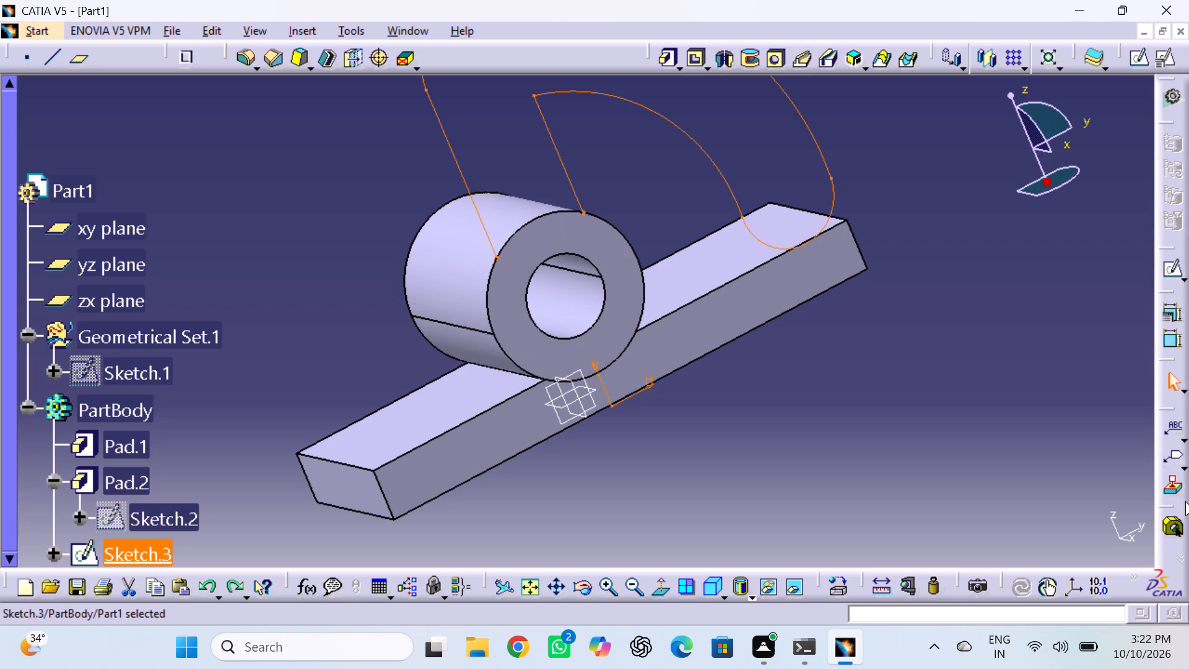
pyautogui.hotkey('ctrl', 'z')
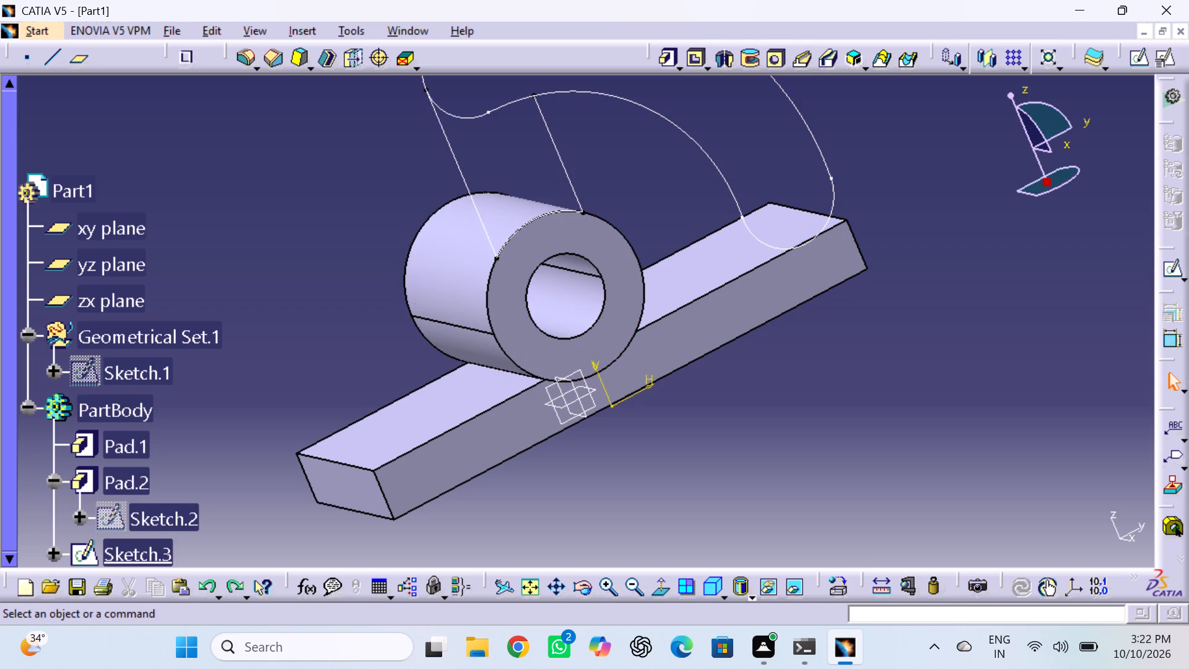
# Reopen Sketch.3 and check the constraints available for the projected tube arc between the upright's lines, applying none.
pyautogui.tripleClick(811, 129)
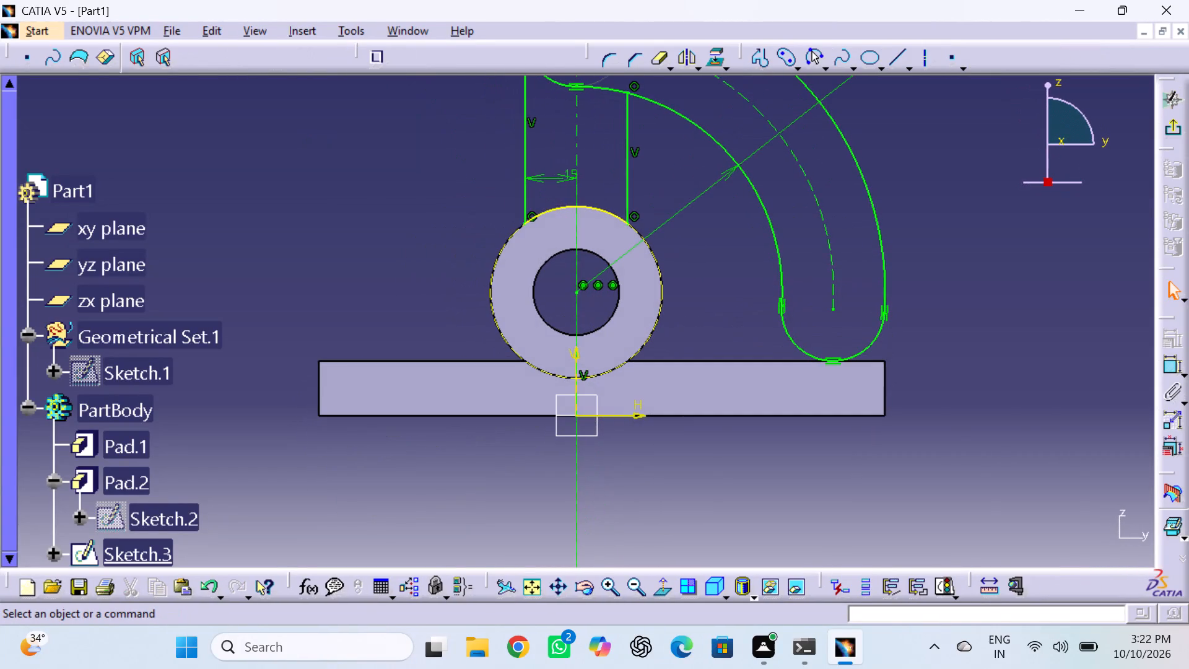
pyautogui.click(629, 224)
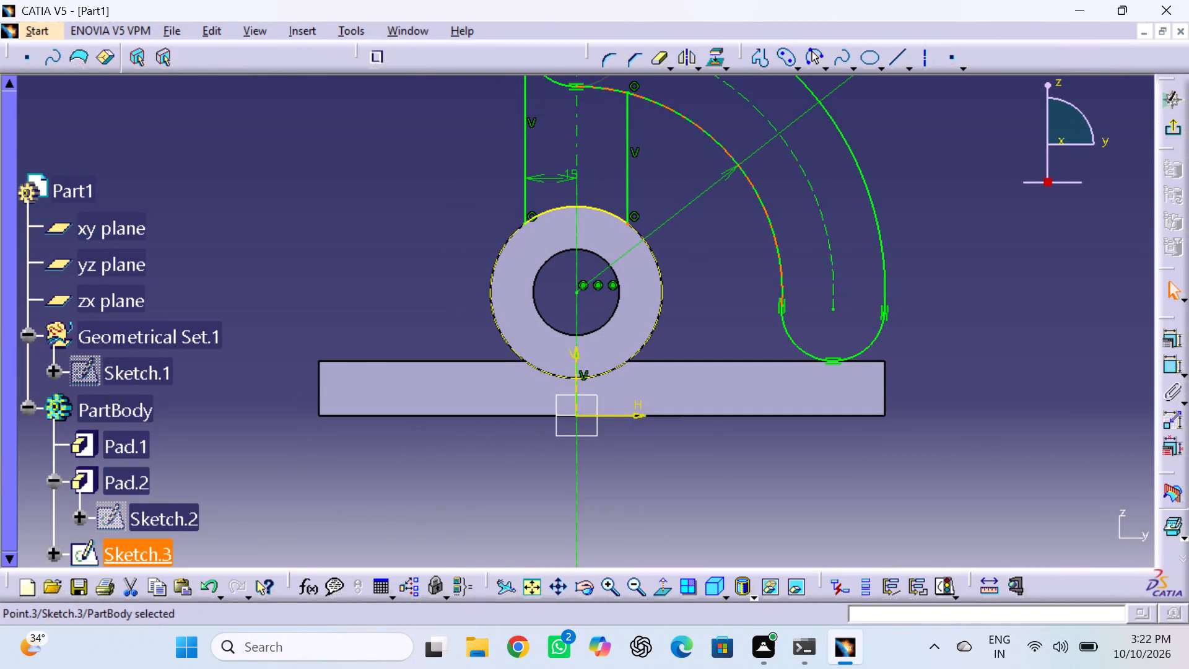
pyautogui.keyDown('ctrl'); pyautogui.click(612, 213); pyautogui.keyUp('ctrl')
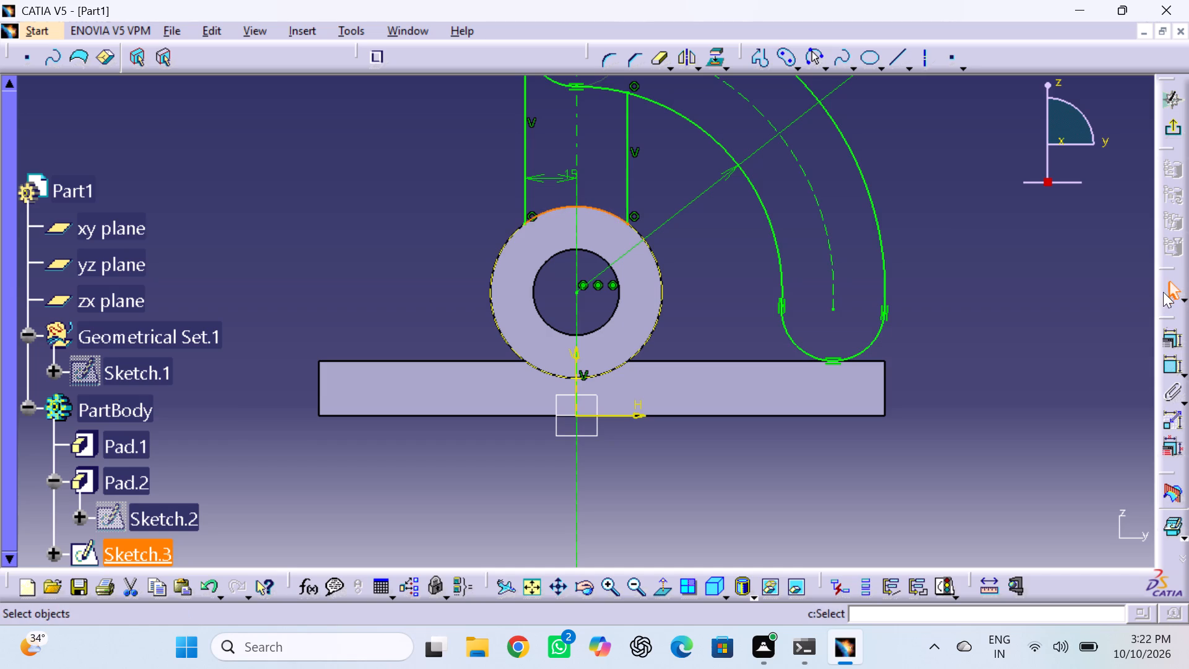
pyautogui.click(1170, 333)
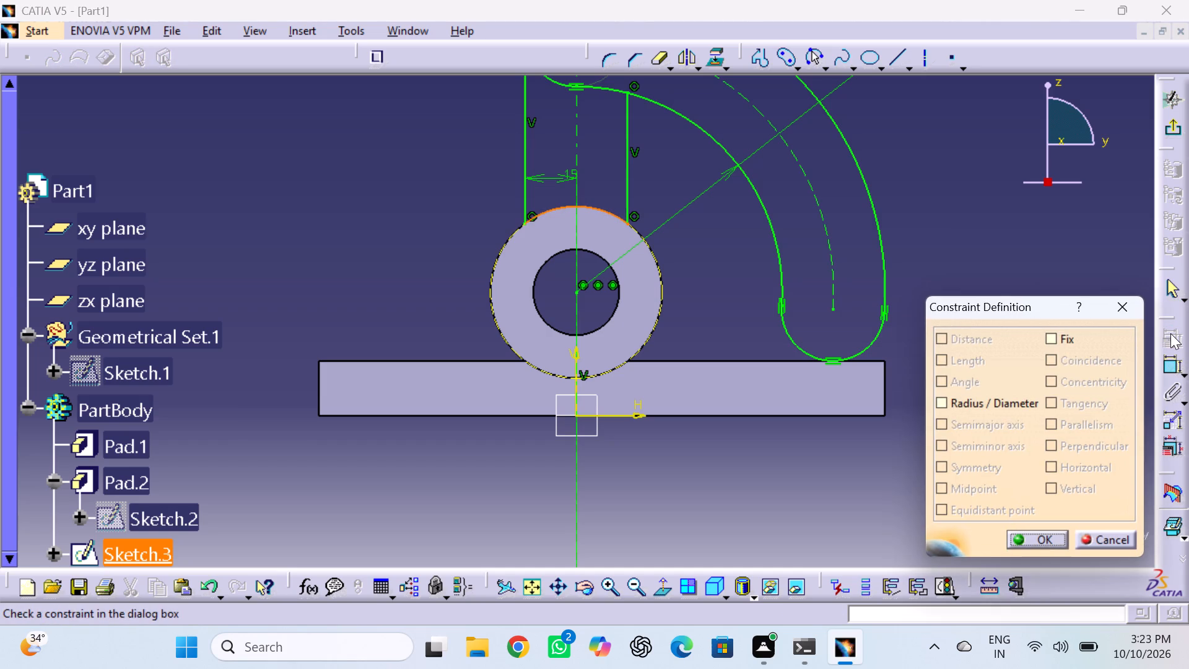
pyautogui.click(1045, 538)
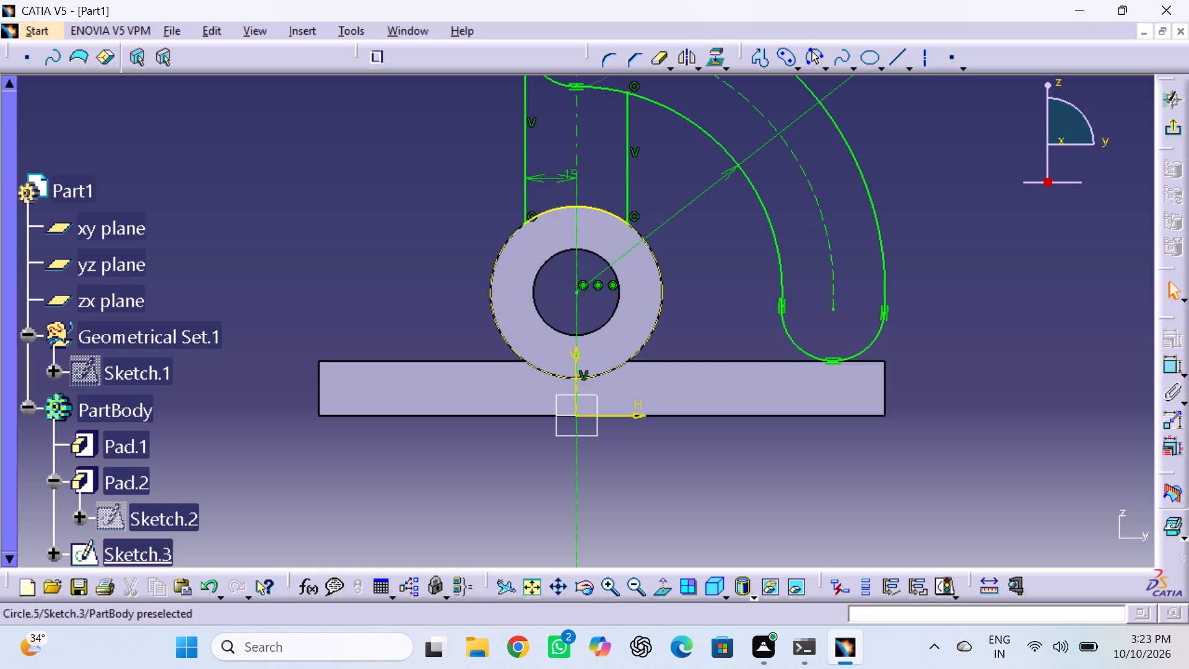
pyautogui.click(633, 585)
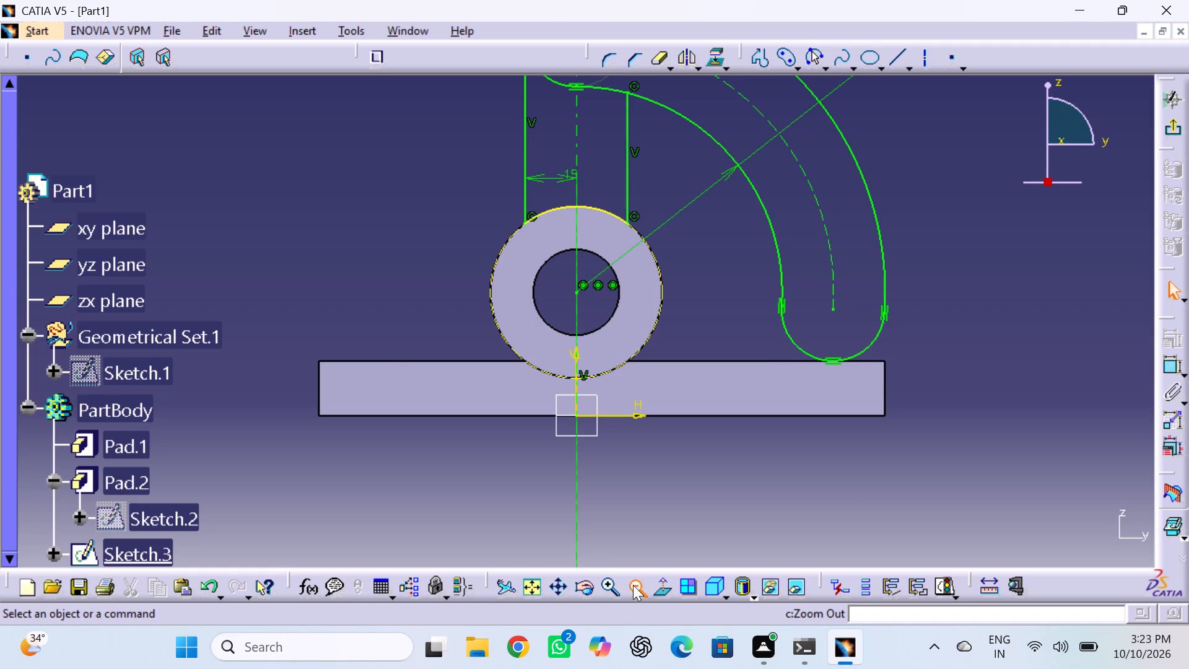
pyautogui.click(633, 585)
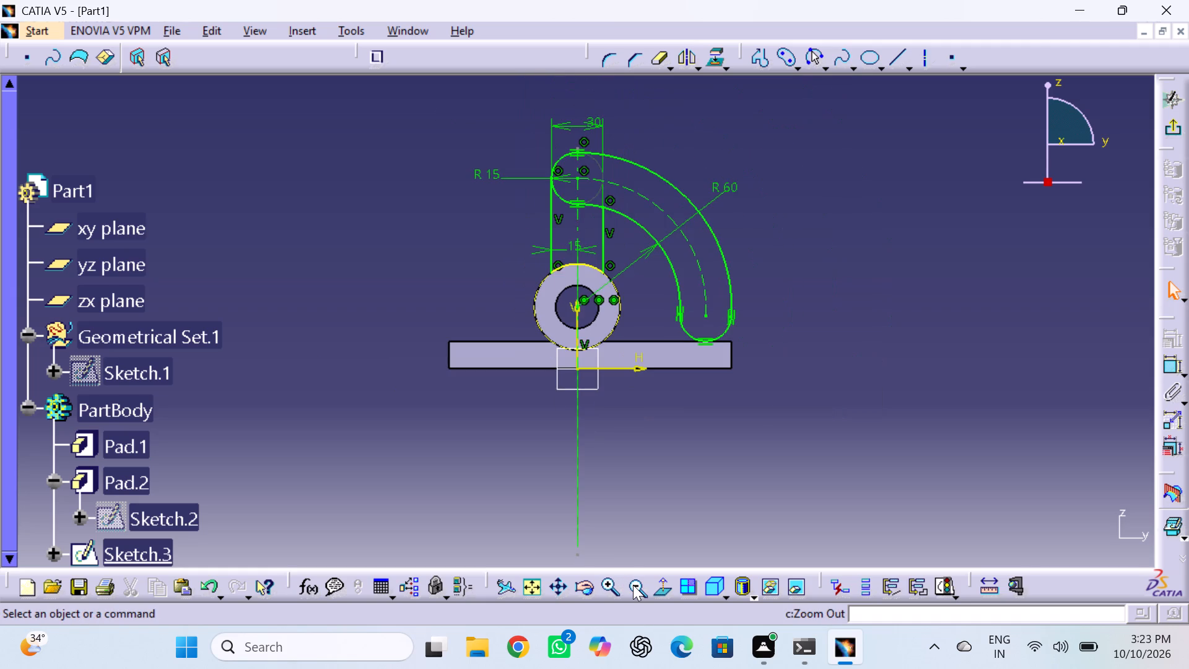
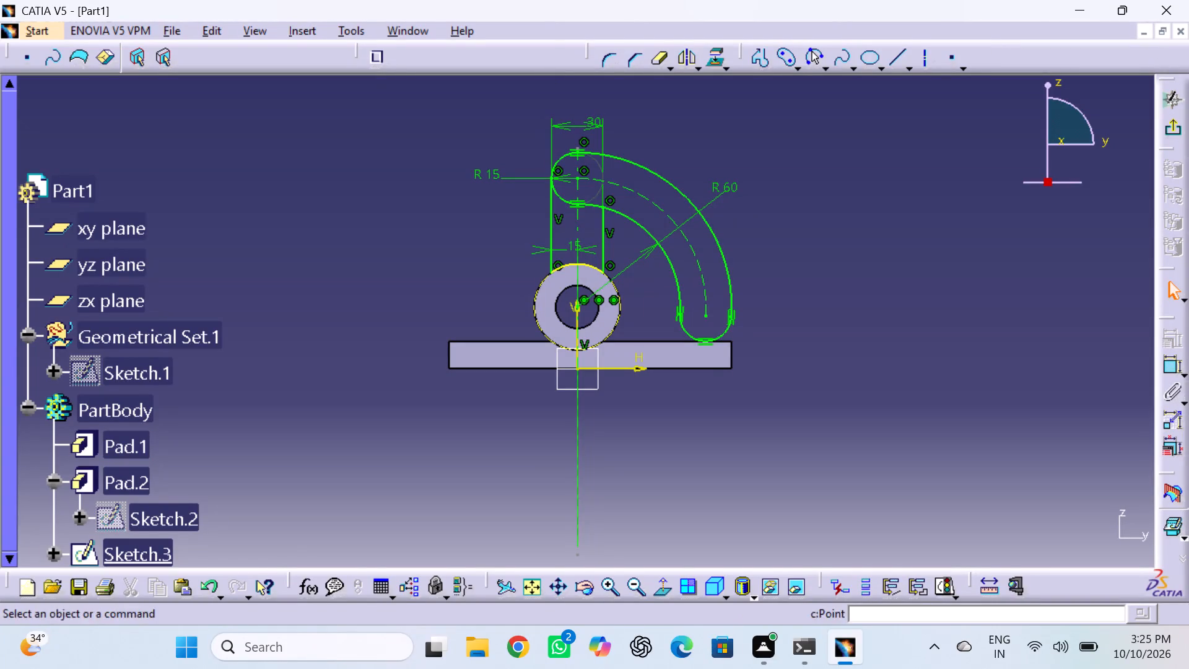
# Undo the modelling back past Sketch.3, and redo only as far as the tube pad Pad.2.
pyautogui.hotkey('ctrl', 'z')
pyautogui.hotkey('ctrl', 'z')
pyautogui.hotkey('ctrl', 'z')
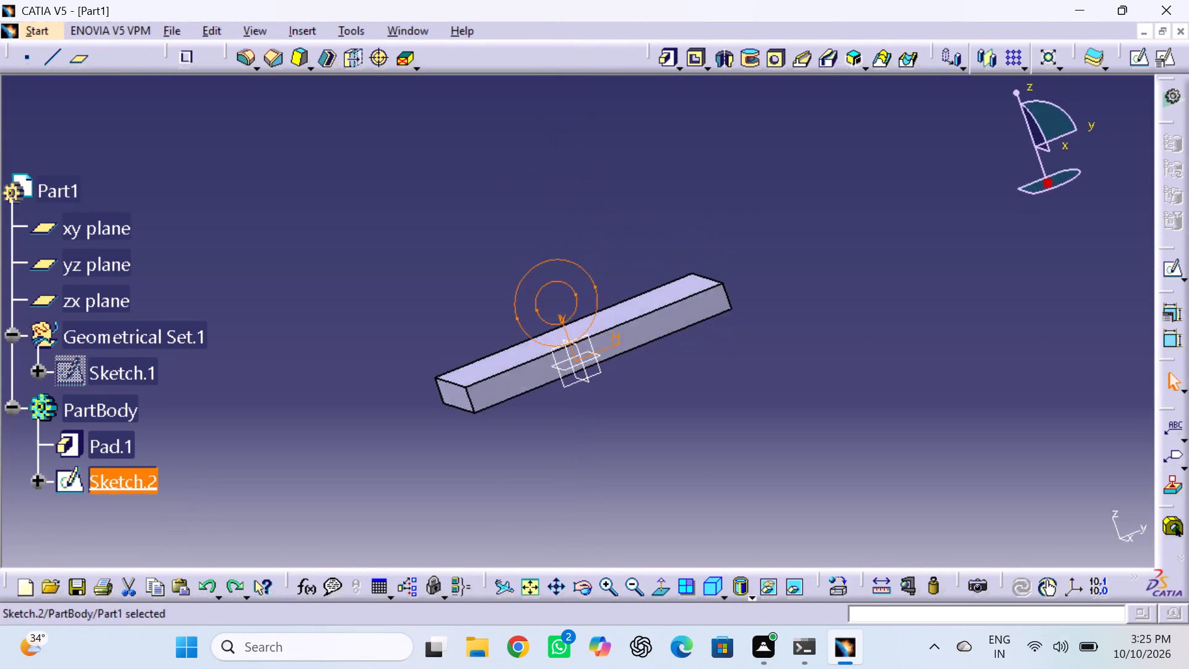
pyautogui.hotkey('ctrl', 'z')
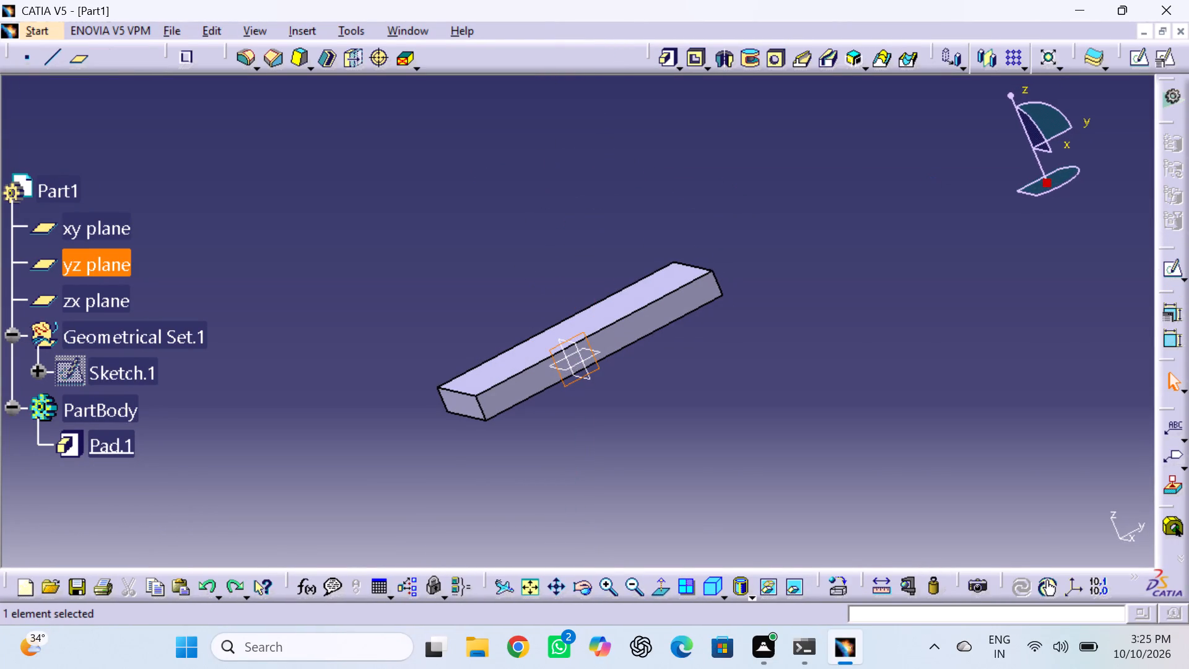
pyautogui.hotkey('ctrl', 'y')
pyautogui.hotkey('ctrl', 'y')
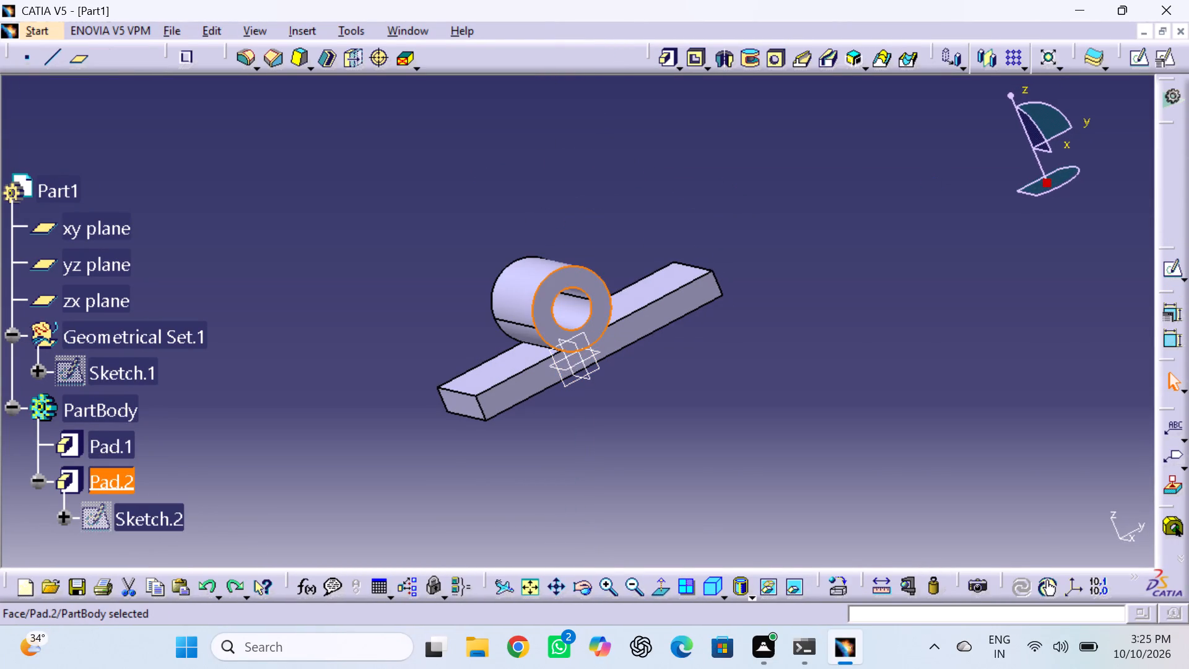
pyautogui.click(934, 183)
pyautogui.click(887, 212)
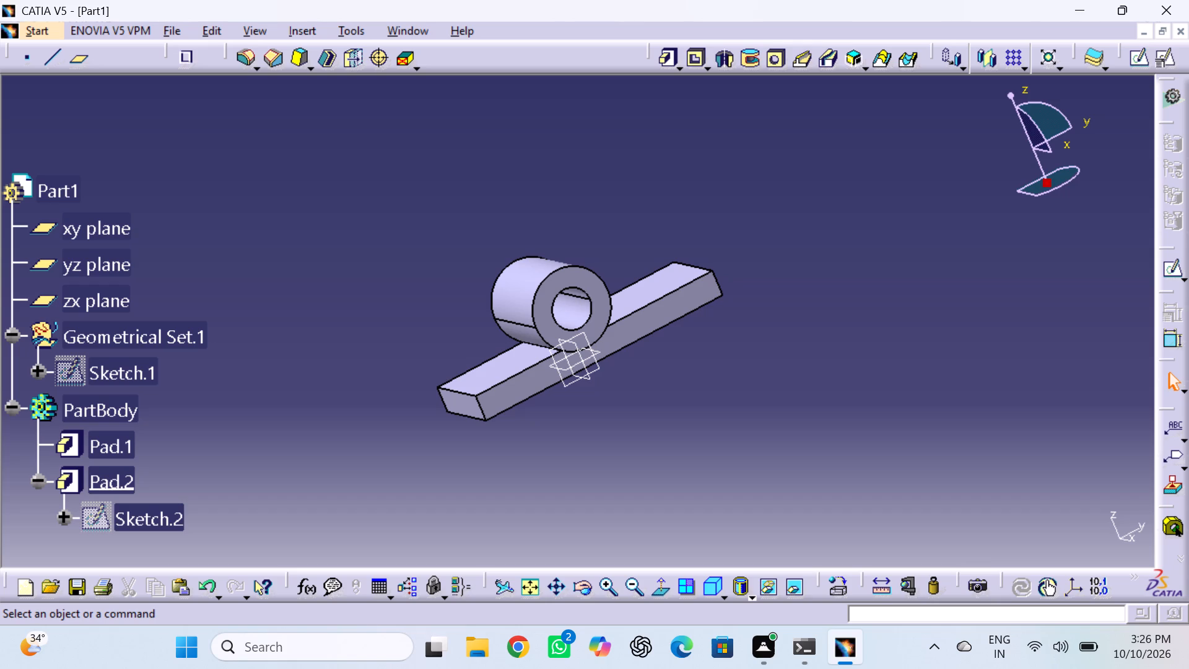
# On the tube's front face, sketch a cylindrical elongated hole about 79 mm in centreline radius and 8.5 mm in end radius, ending on the vertical axis.
pyautogui.click(603, 313)
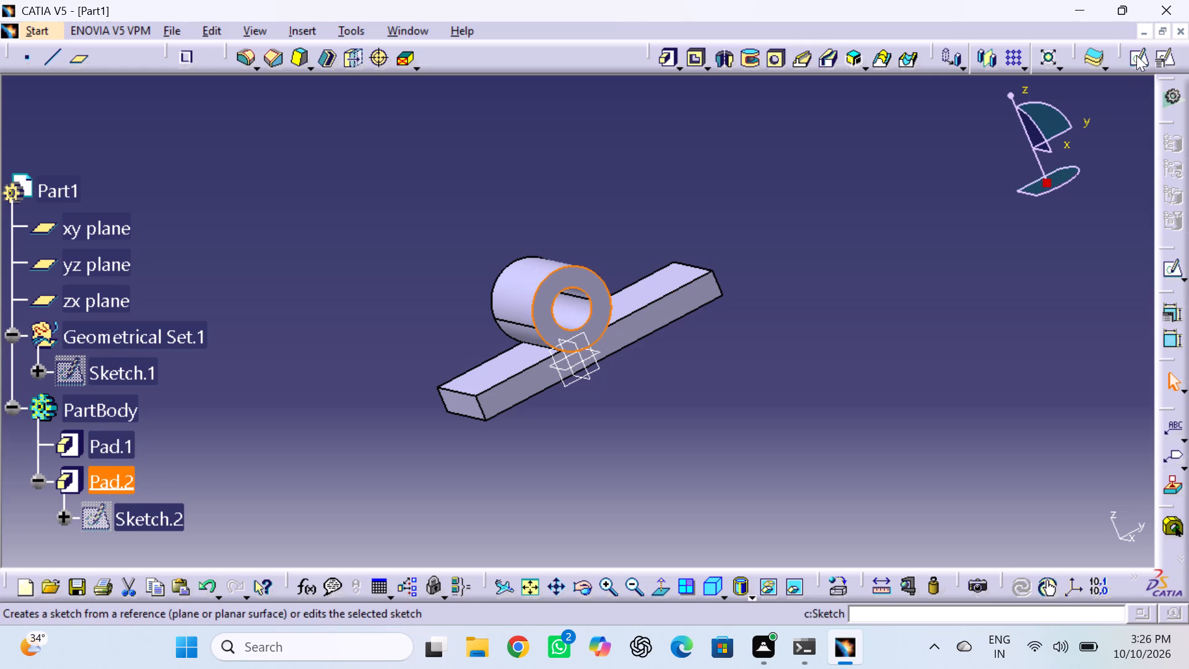
pyautogui.click(1139, 51)
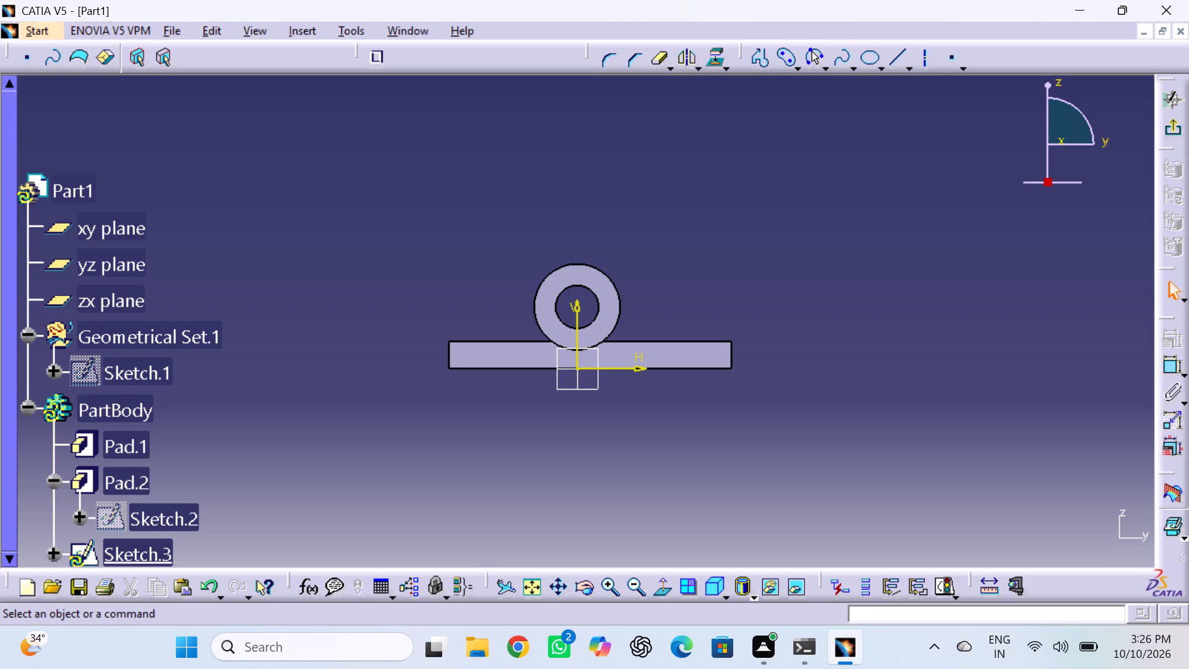
pyautogui.click(788, 61)
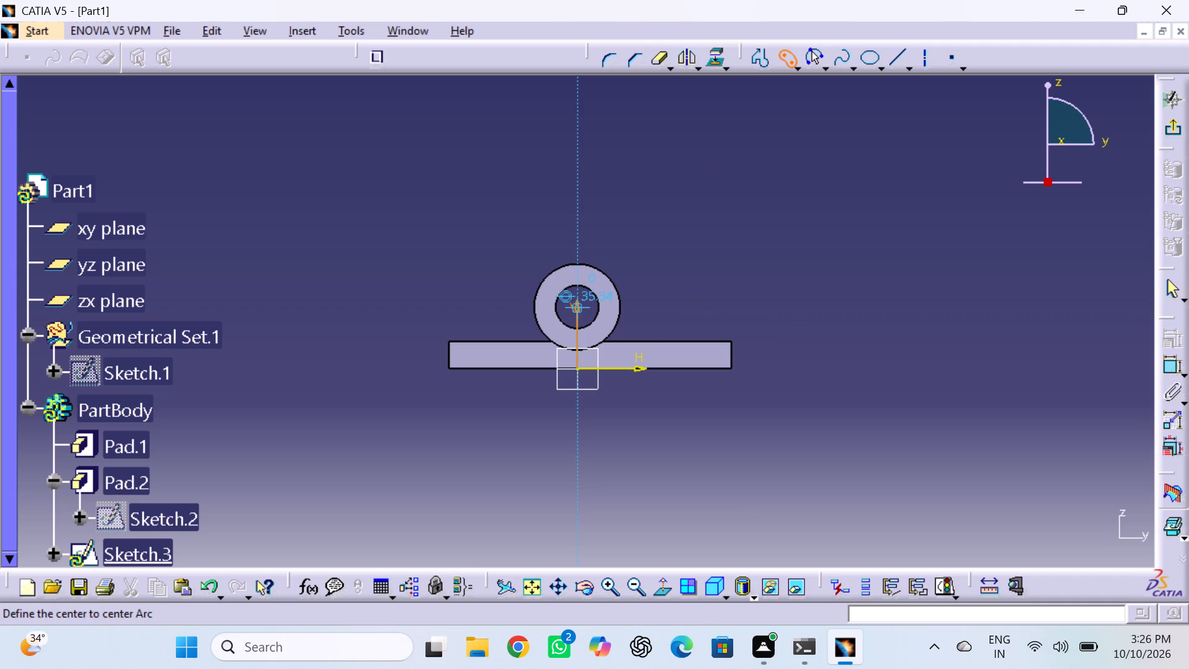
pyautogui.doubleClick(604, 582)
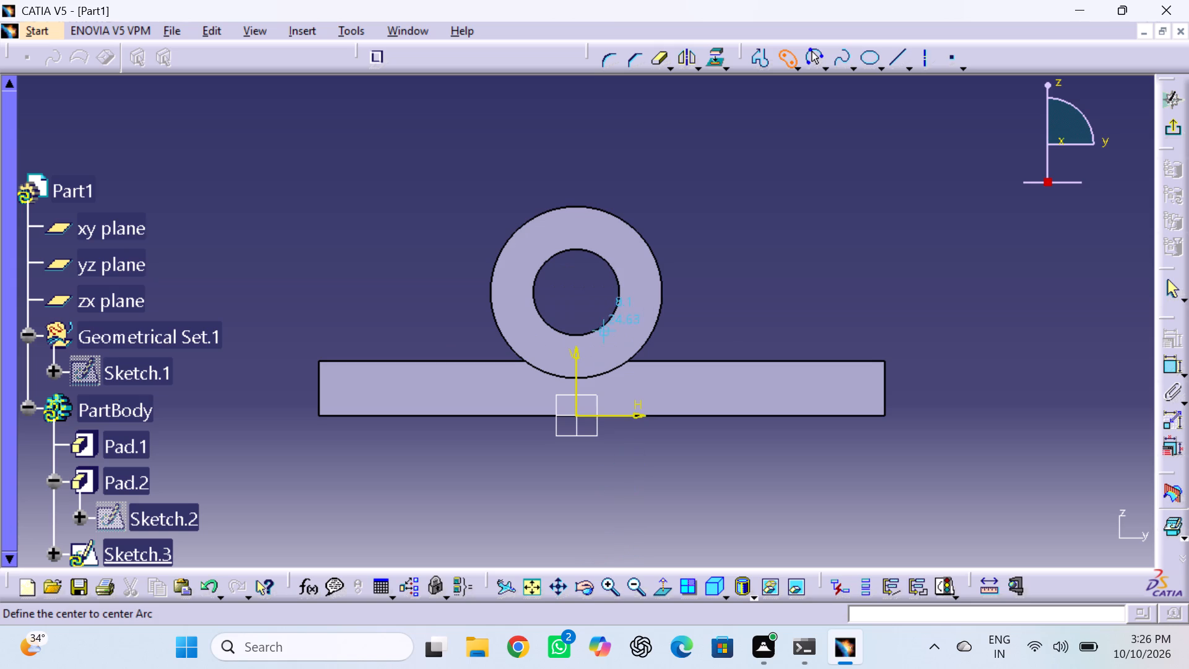
pyautogui.doubleClick(574, 290)
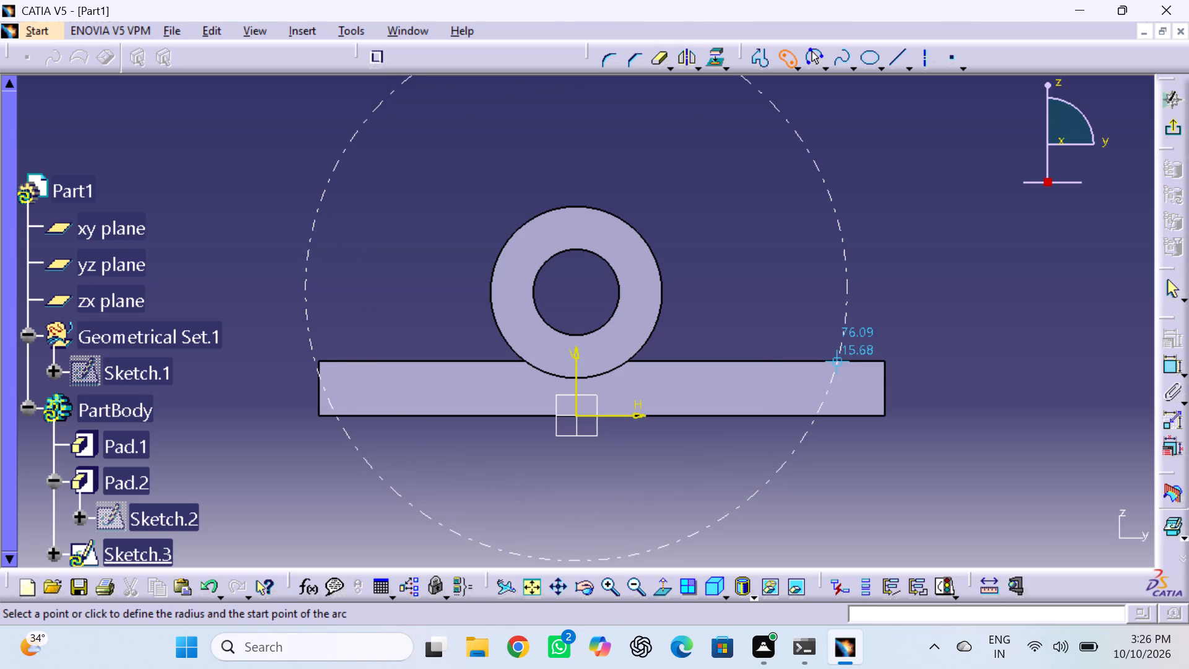
pyautogui.click(836, 361)
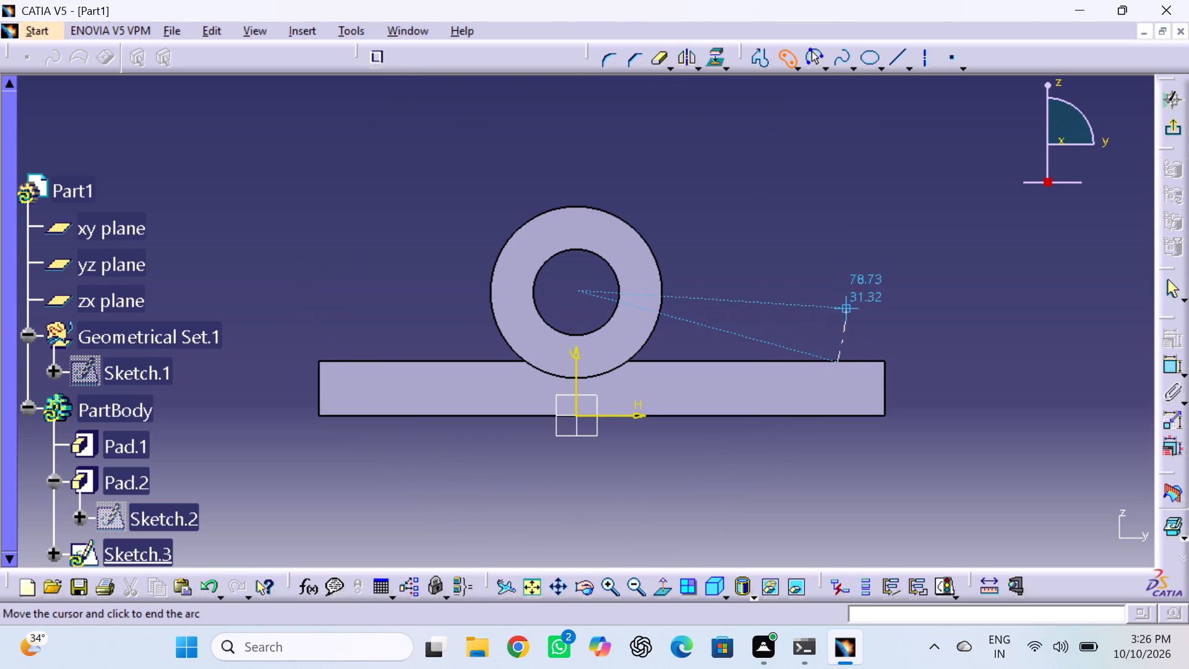
pyautogui.click(572, 100)
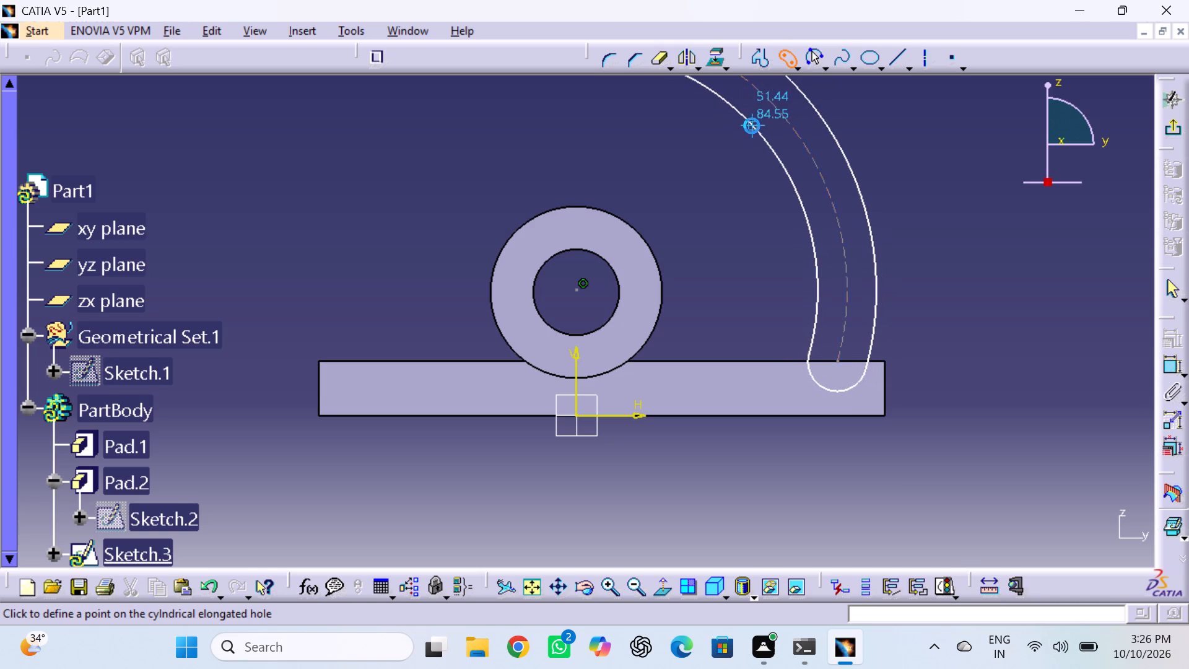
pyautogui.click(752, 126)
pyautogui.click(964, 170)
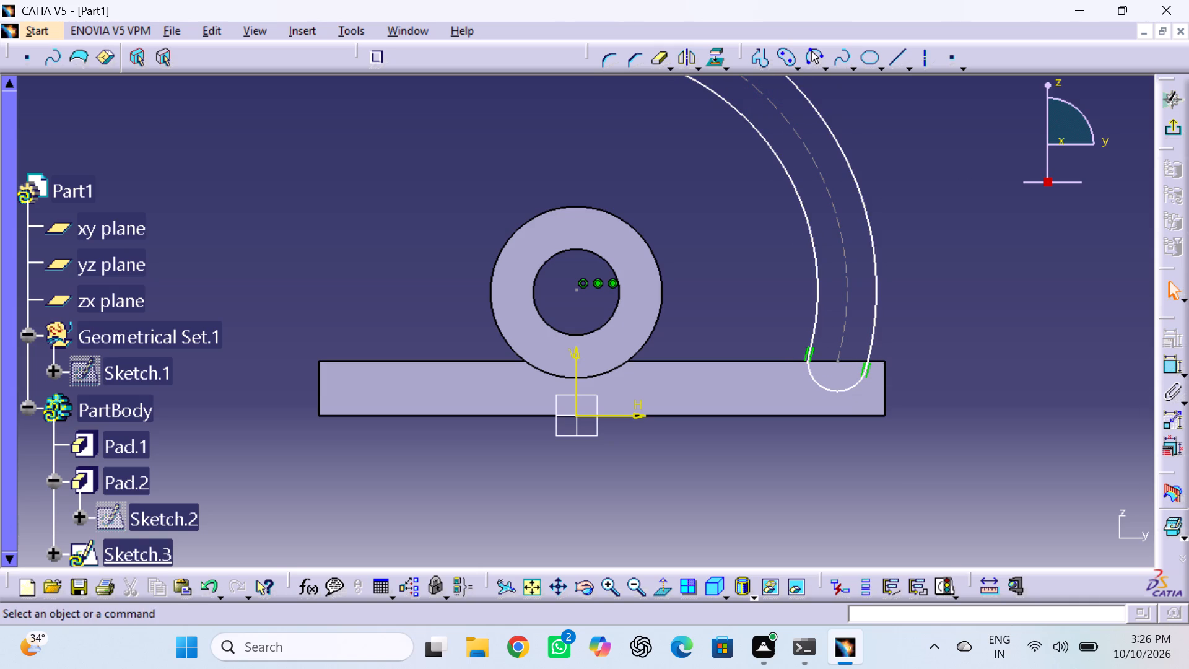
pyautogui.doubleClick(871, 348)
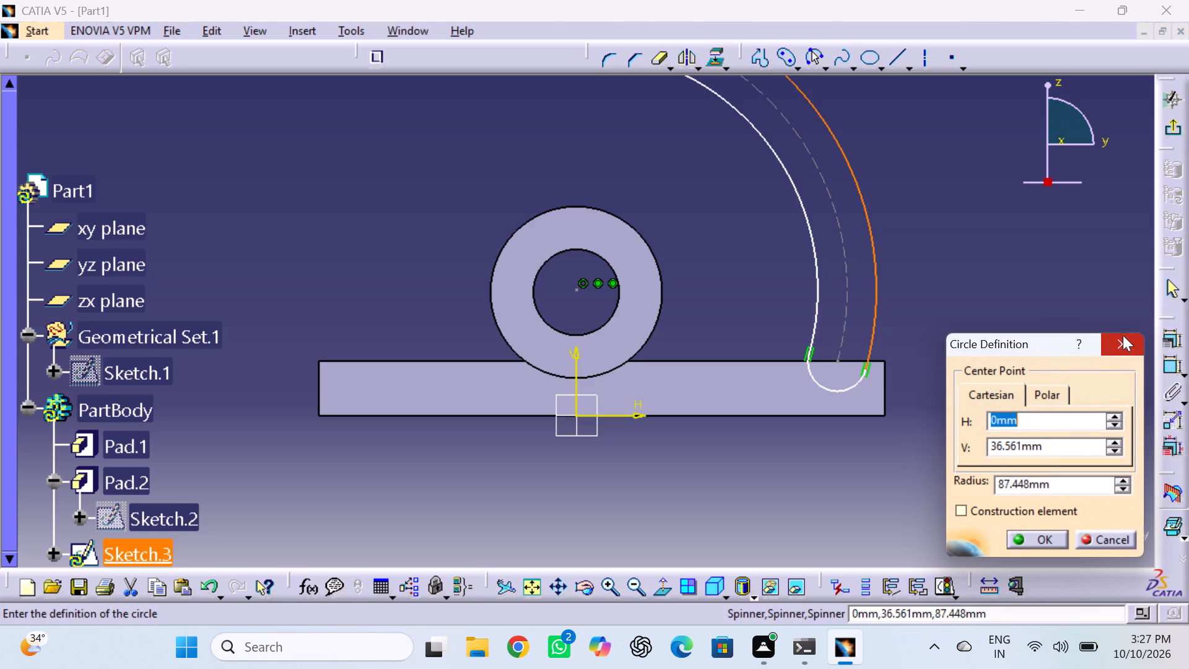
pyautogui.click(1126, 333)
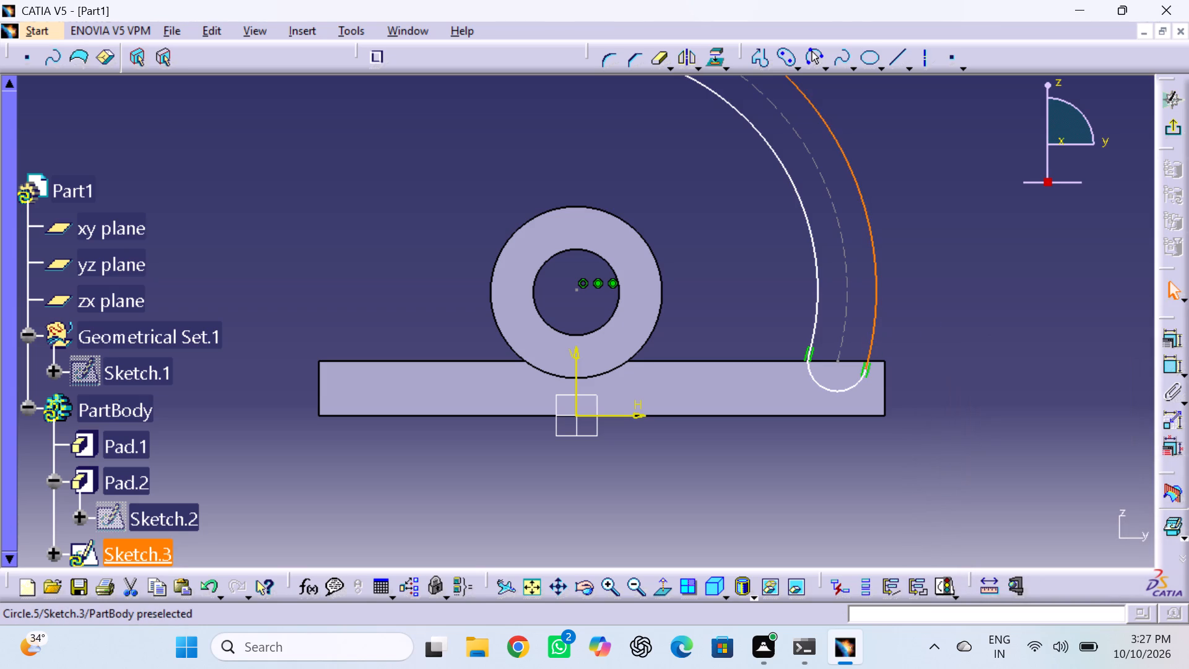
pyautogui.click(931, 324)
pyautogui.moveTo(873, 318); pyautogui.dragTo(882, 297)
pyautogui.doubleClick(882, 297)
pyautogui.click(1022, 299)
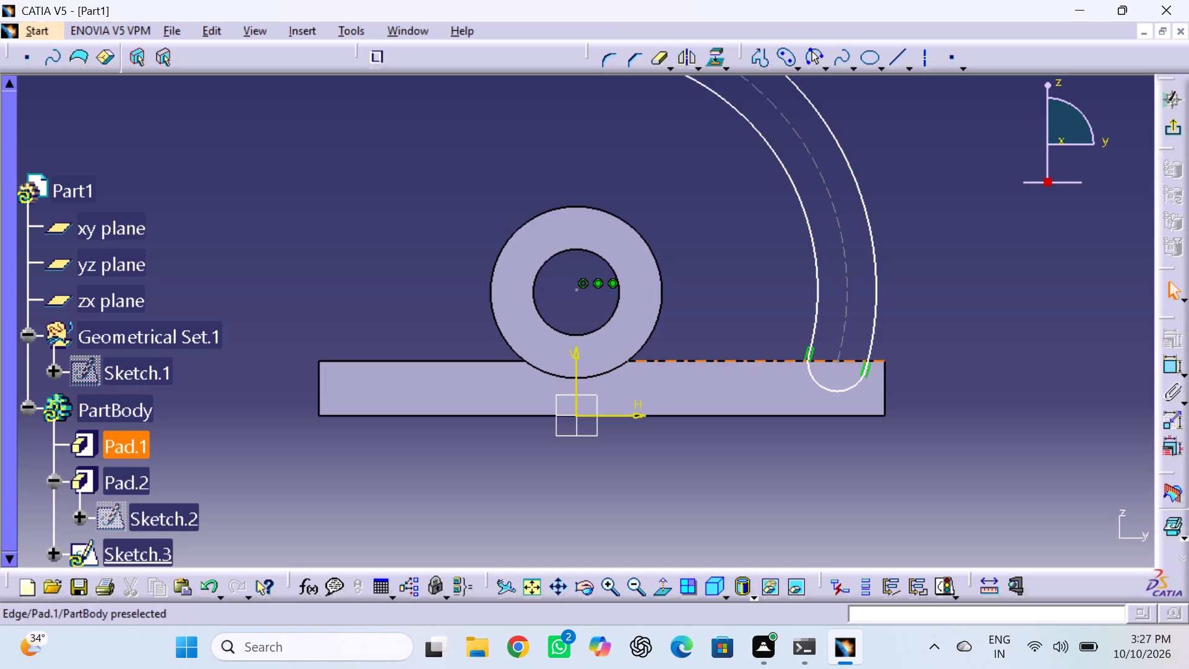
# Move the curved slot's lower end point up to about level with the slot's arc centre.
pyautogui.moveTo(838, 363); pyautogui.dragTo(843, 340)
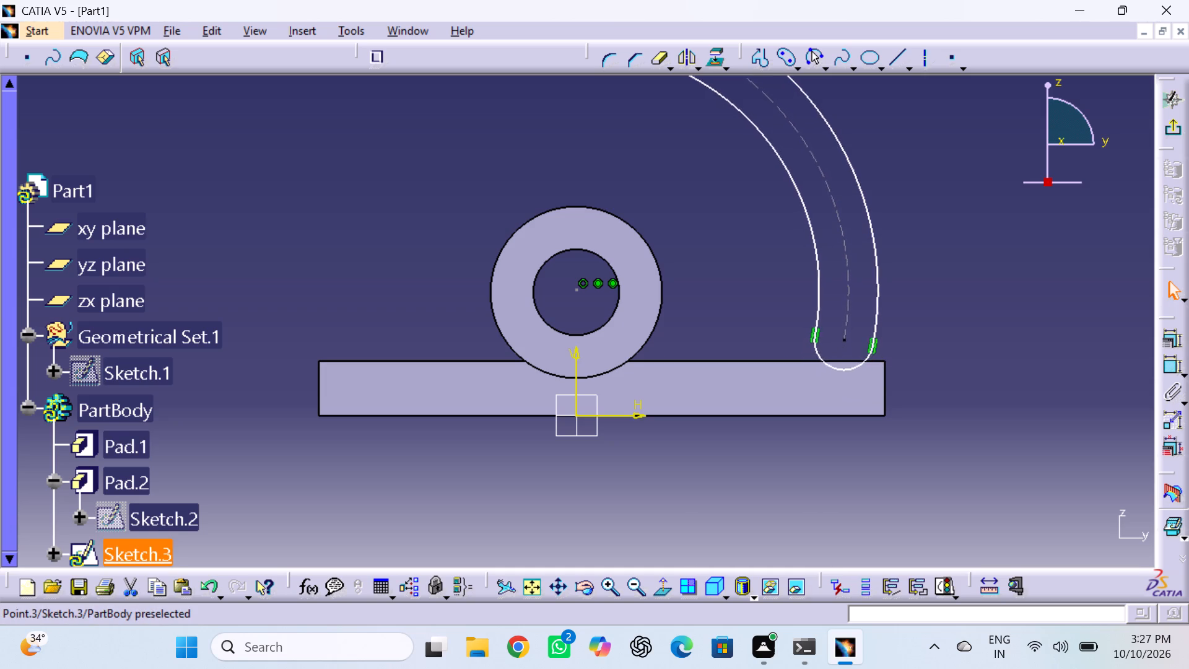
pyautogui.moveTo(843, 340); pyautogui.dragTo(845, 287)
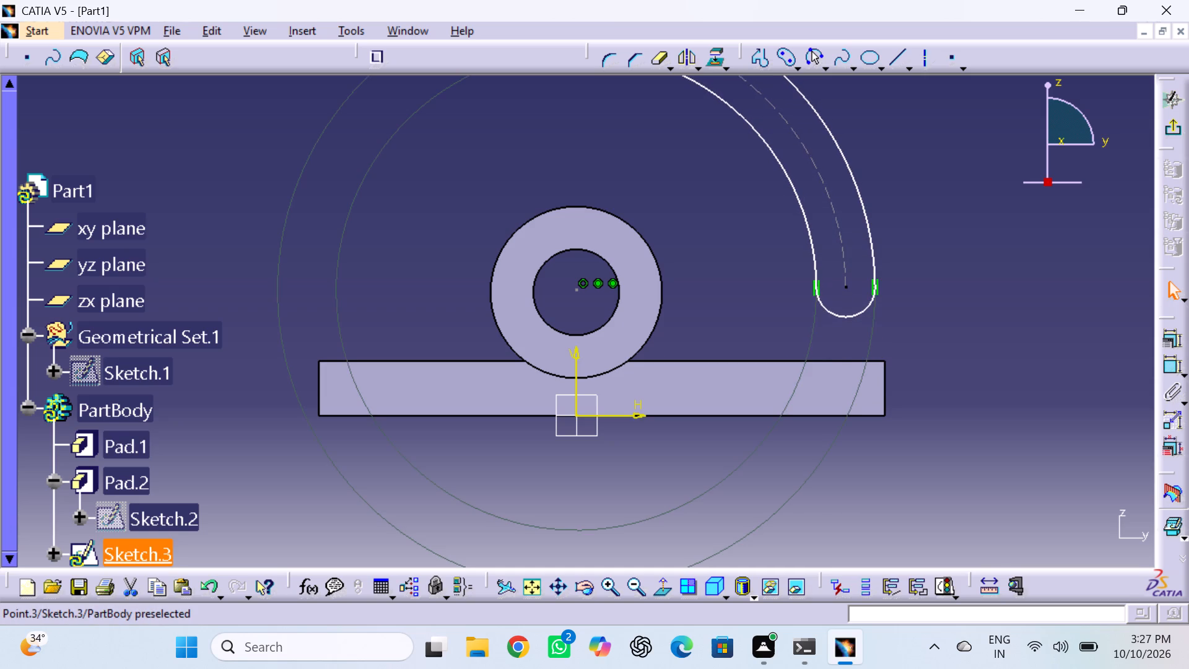
pyautogui.moveTo(845, 287); pyautogui.dragTo(845, 286)
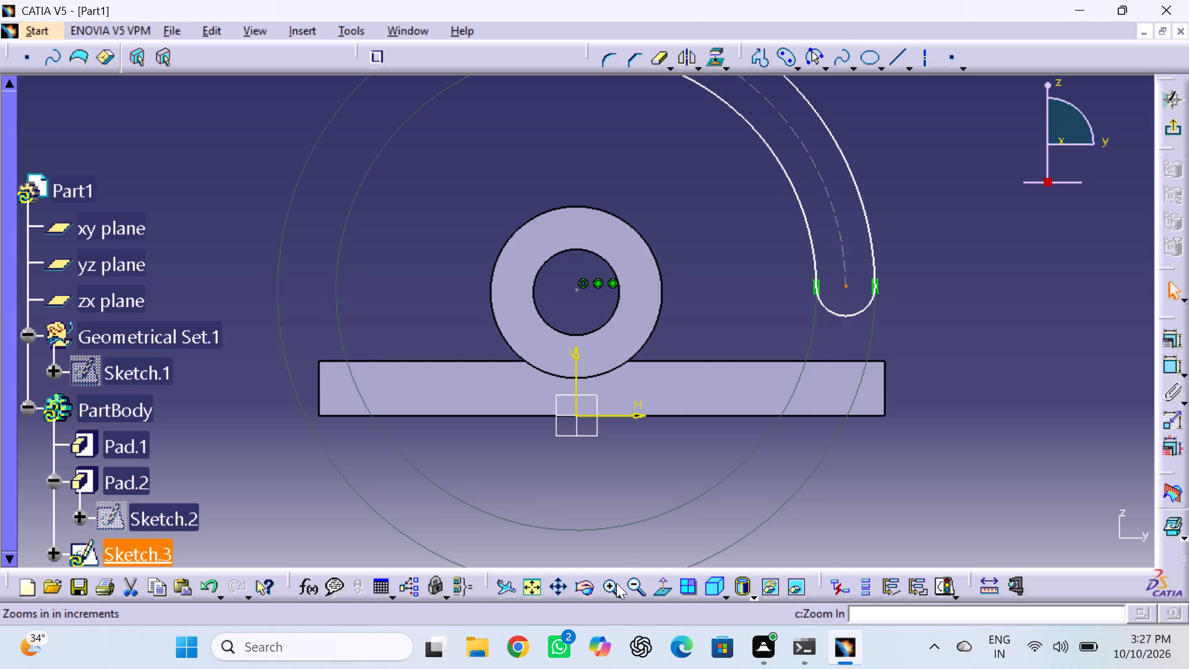
# Constrain the curved slot's lower end arc tangent to the base pad's top edge.
pyautogui.click(631, 579)
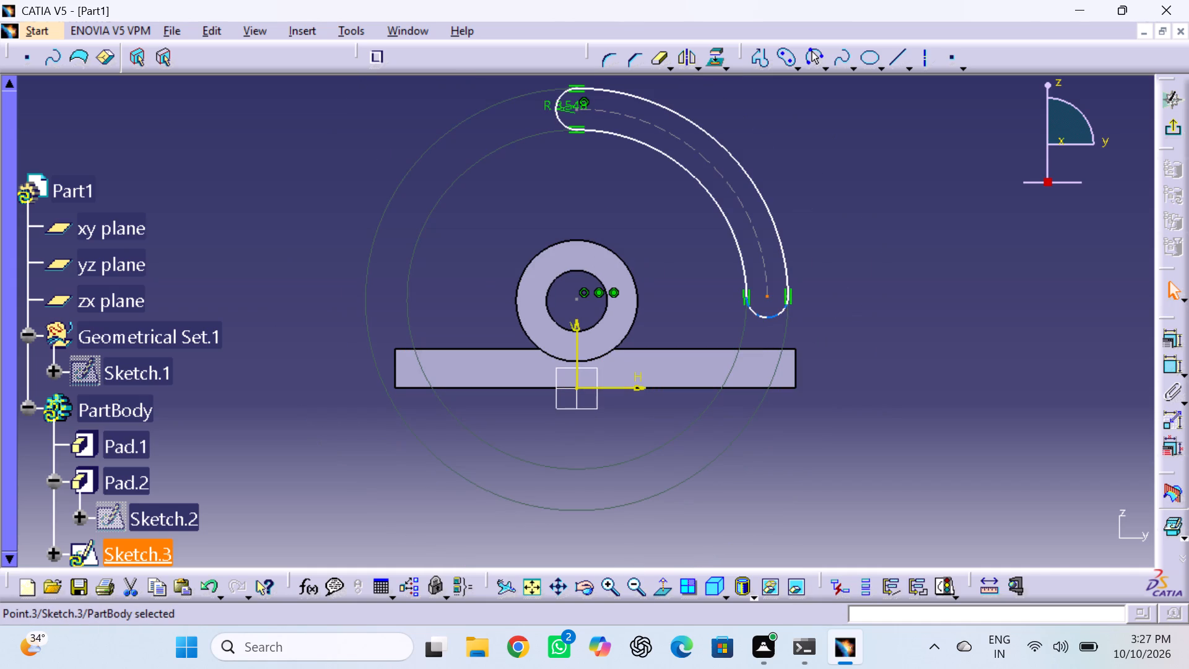
pyautogui.click(765, 315)
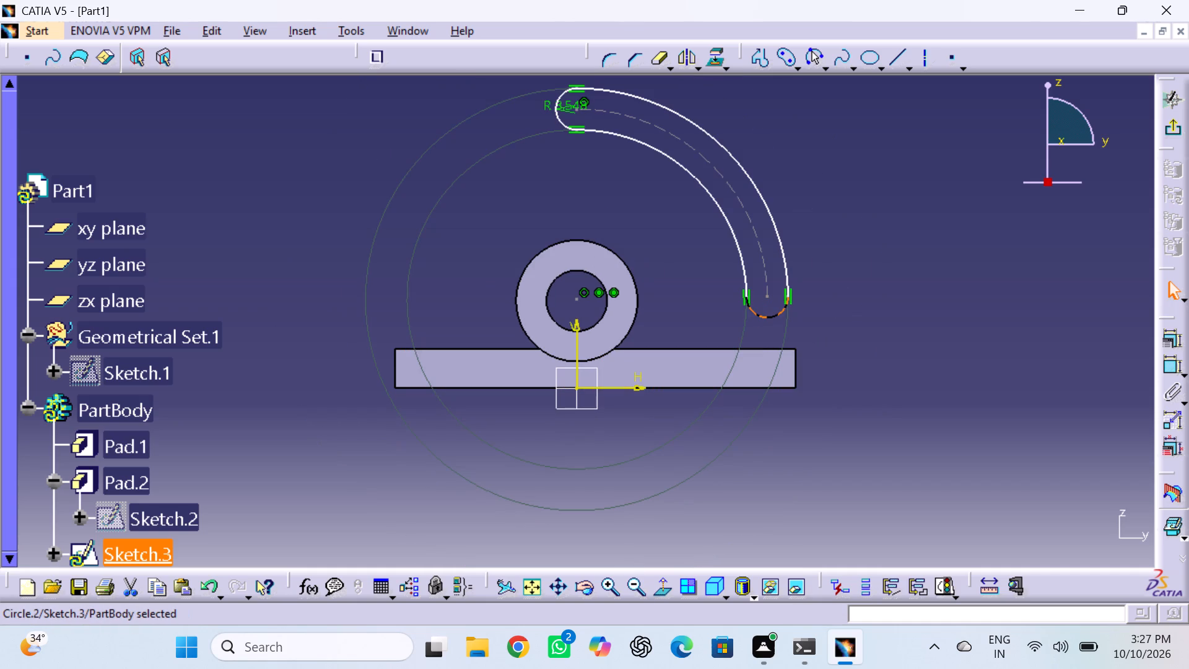
pyautogui.keyDown('ctrl'); pyautogui.click(764, 352); pyautogui.keyUp('ctrl')
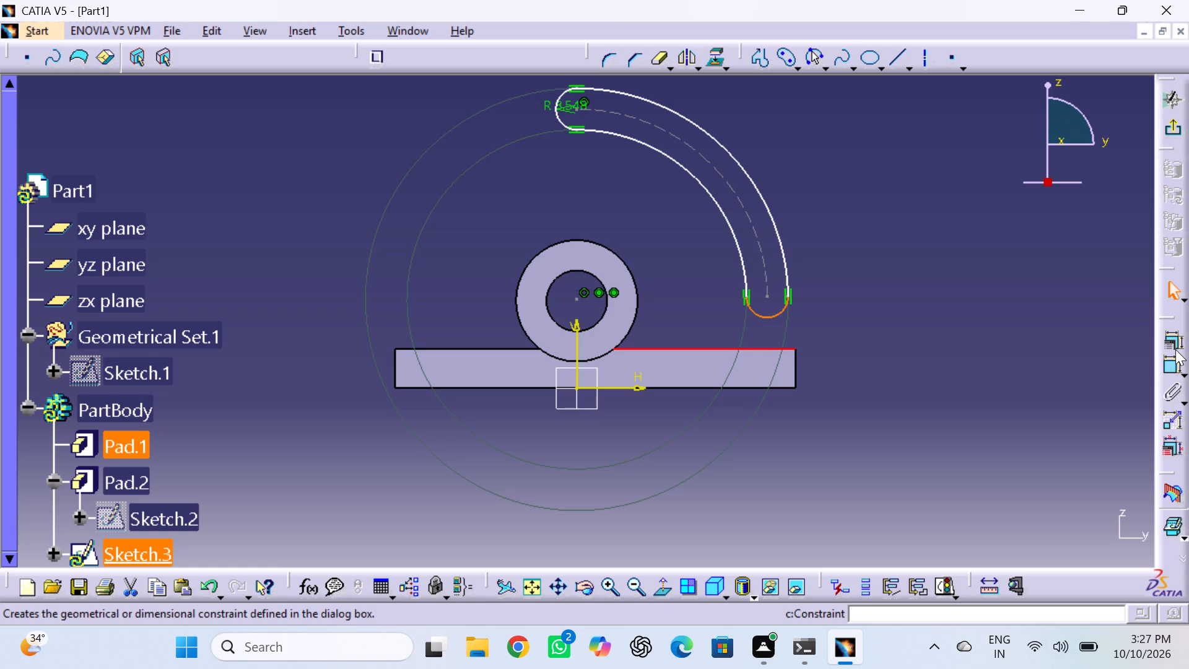
pyautogui.click(1172, 341)
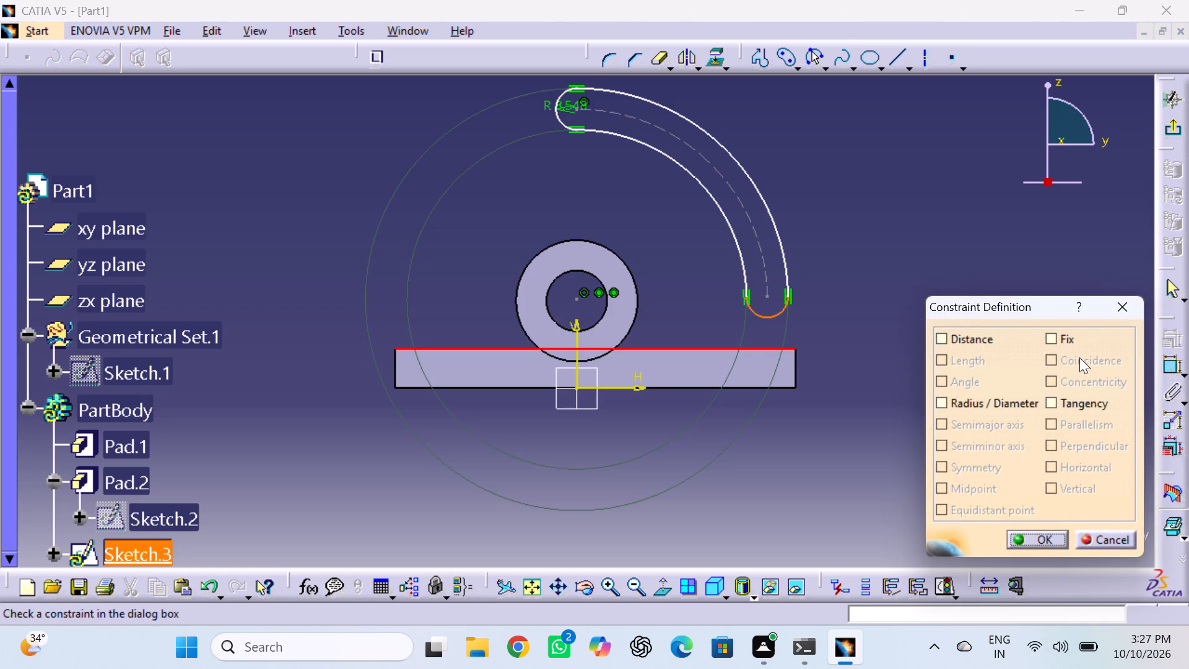
pyautogui.click(1050, 398)
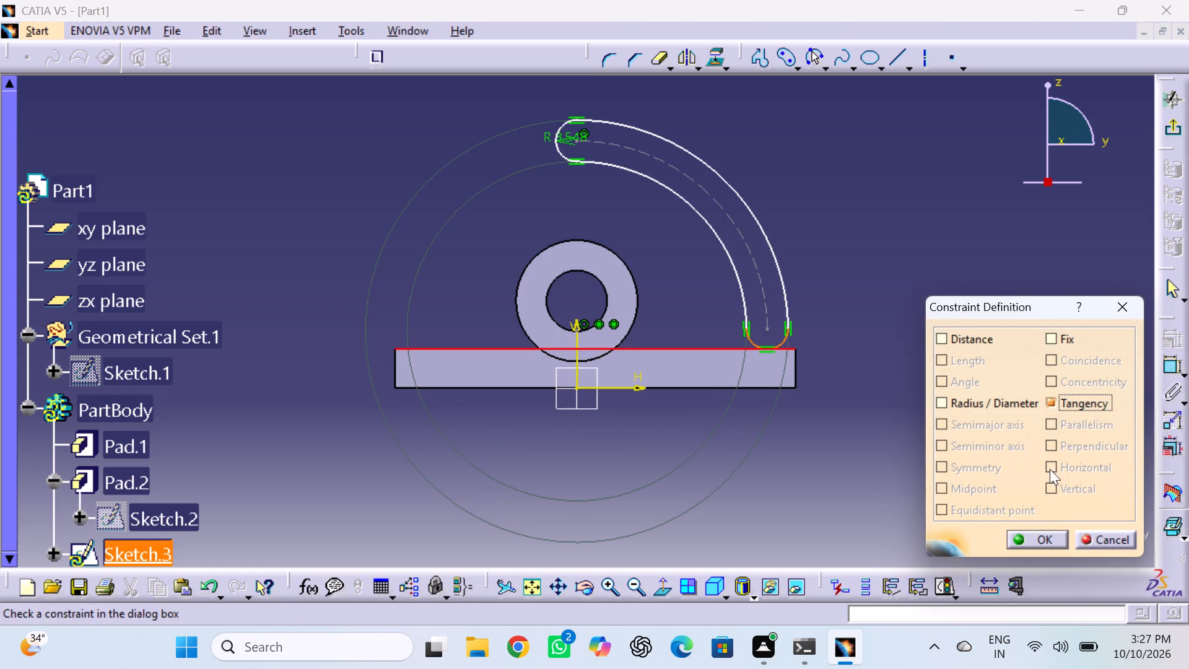
pyautogui.click(1040, 536)
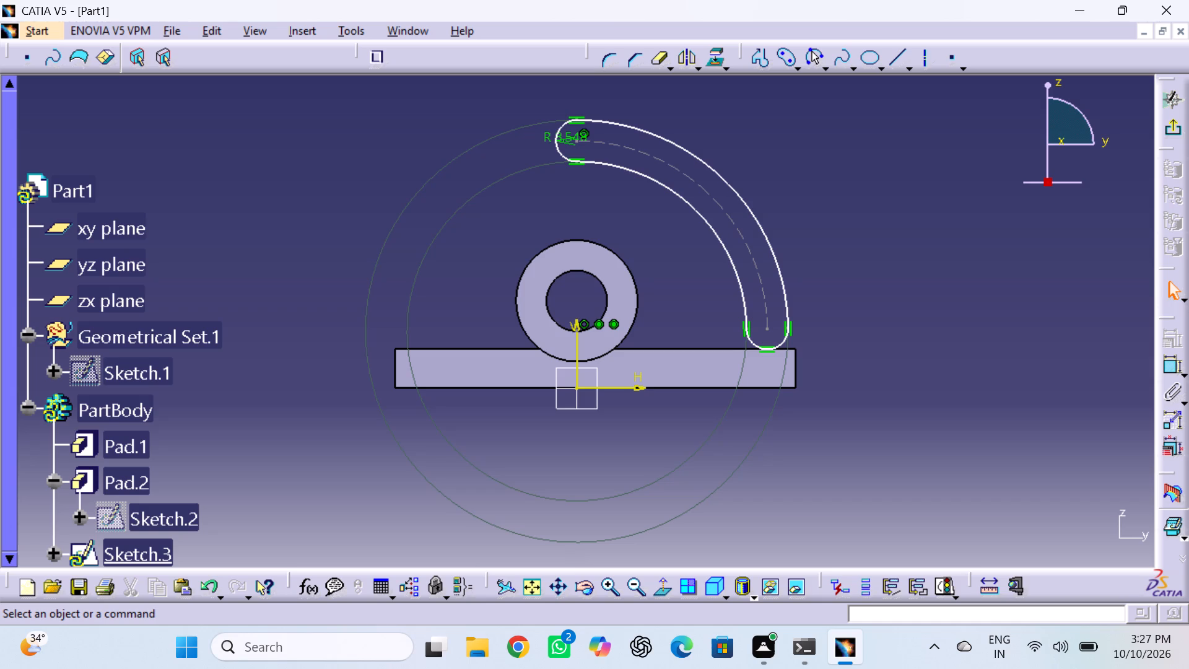
# Set the radius of the curved slot's upper end arc to 15 mm.
pyautogui.doubleClick(568, 133)
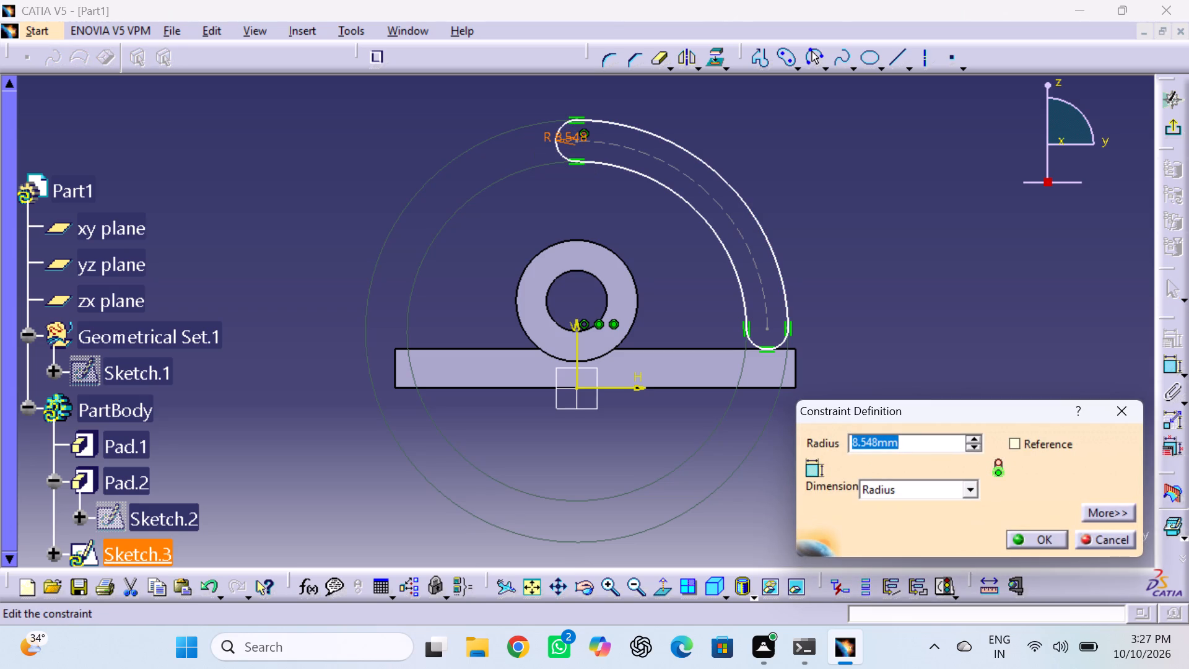
pyautogui.press('1')
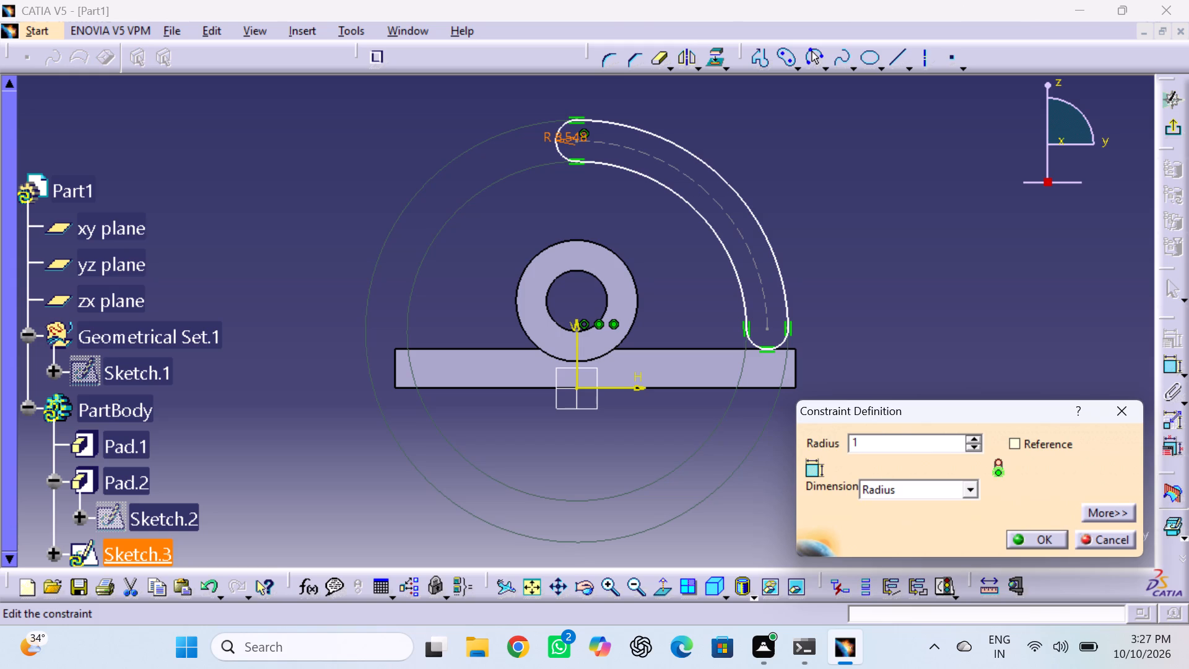
pyautogui.press('5')
pyautogui.press('Return')
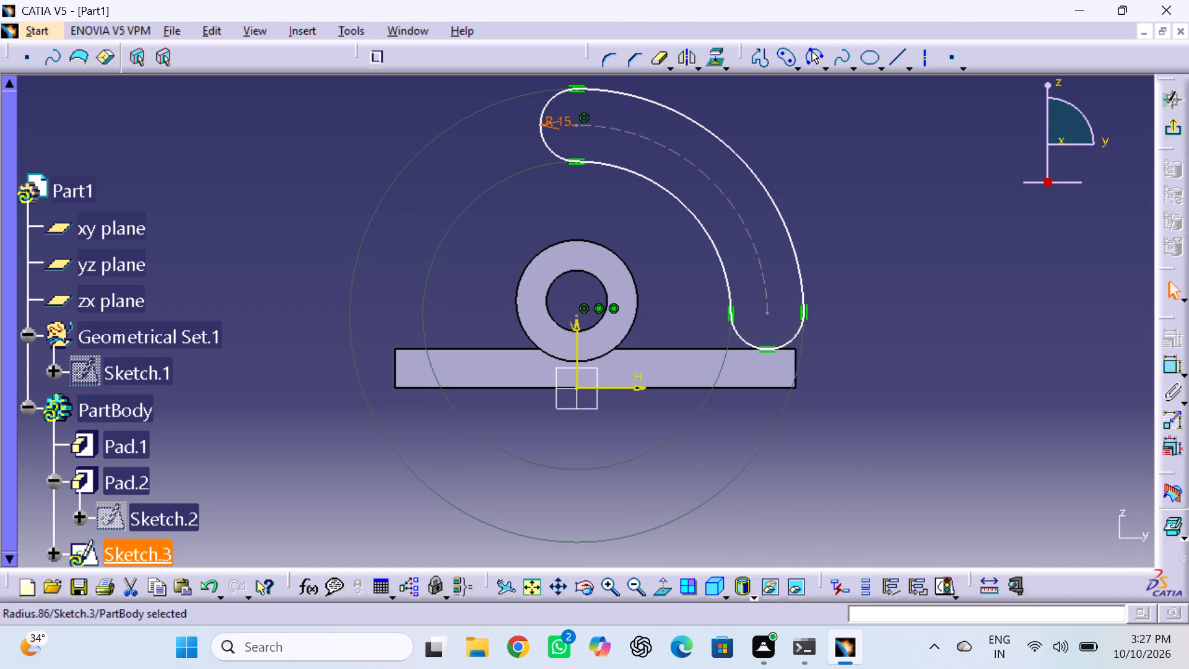
# Dimension the curved slot's inner arc with a radius of 60 mm.
pyautogui.click(1170, 366)
pyautogui.click(1170, 366)
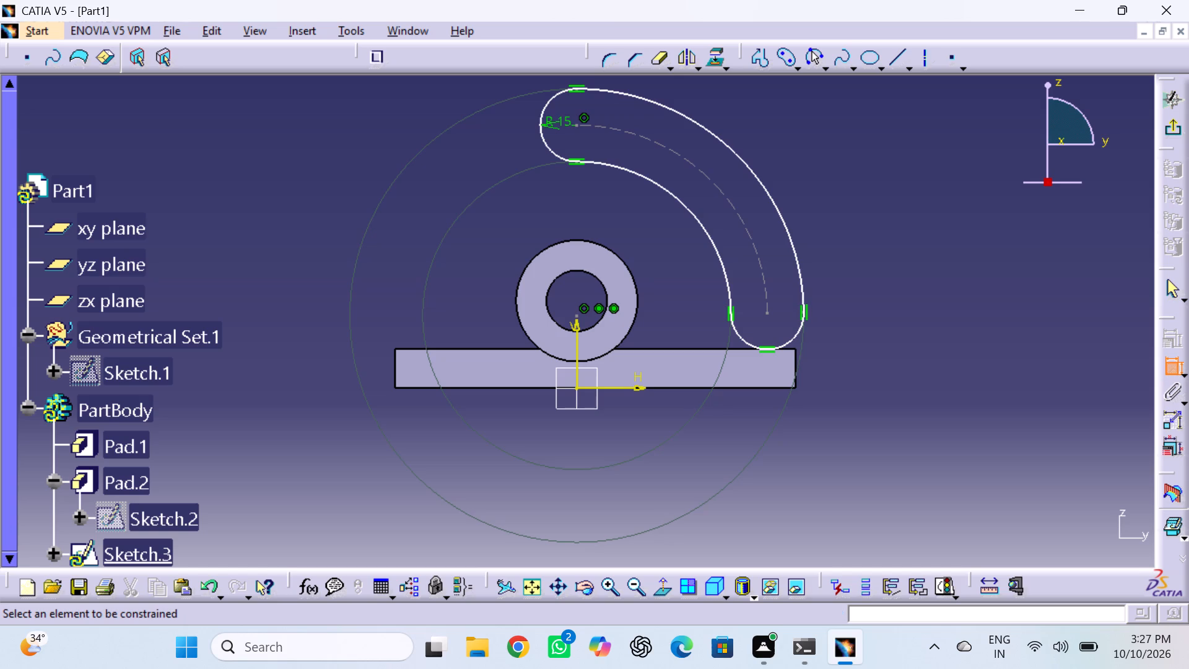
pyautogui.click(691, 219)
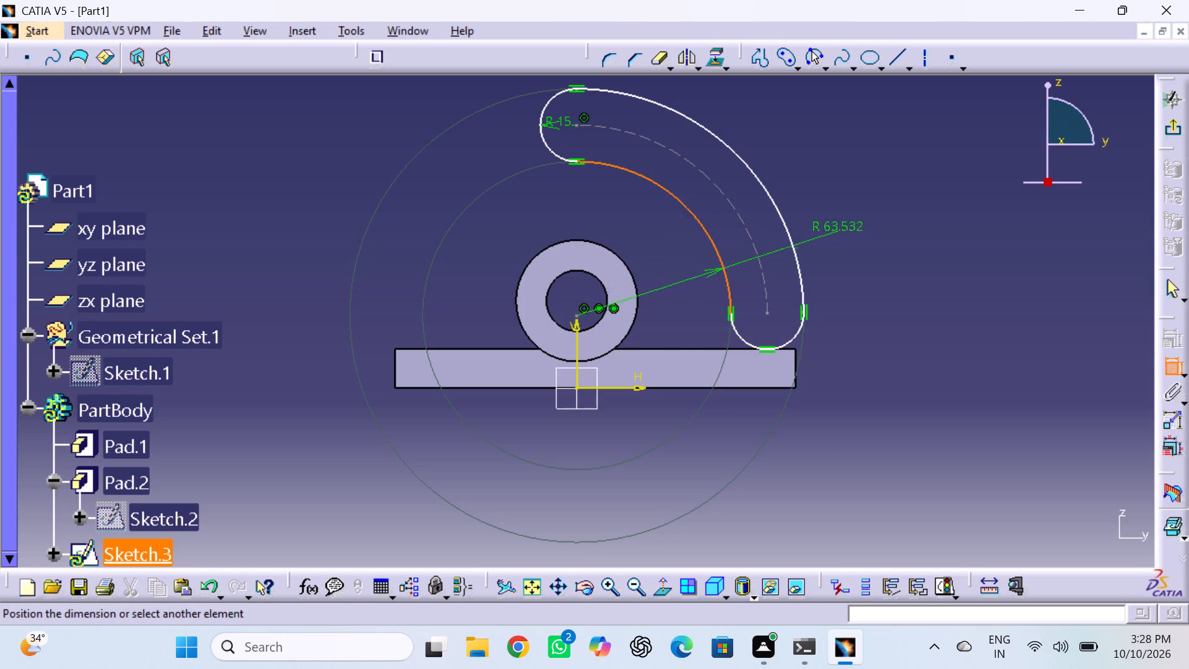
pyautogui.click(843, 237)
pyautogui.doubleClick(846, 235)
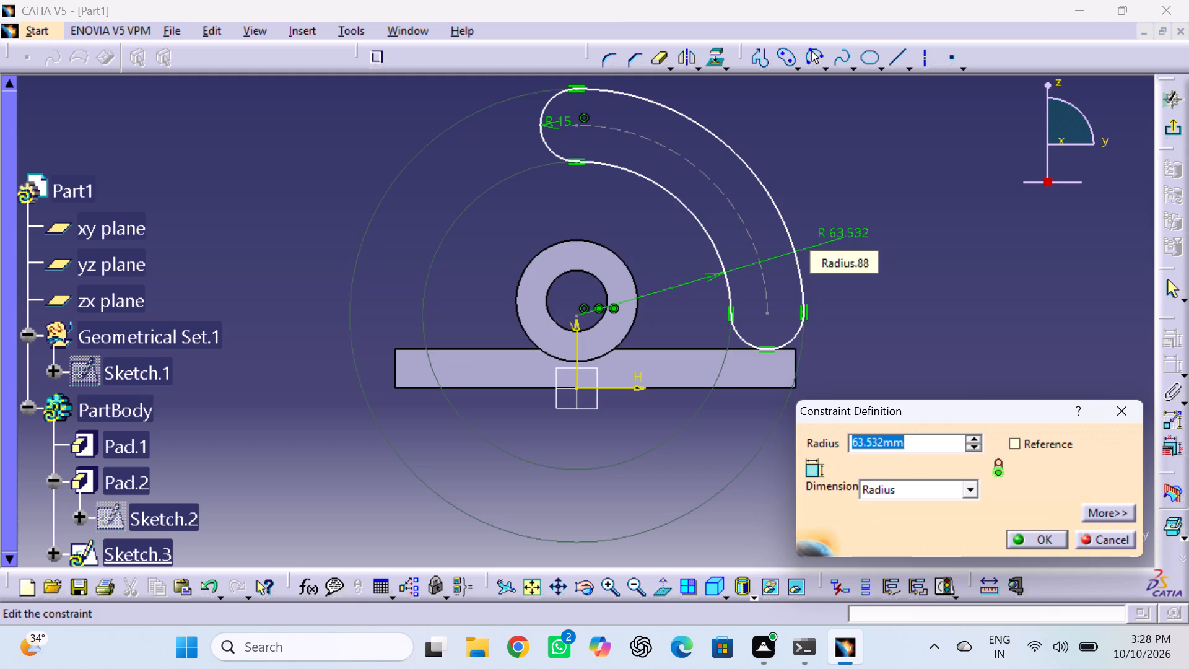
pyautogui.write('60')
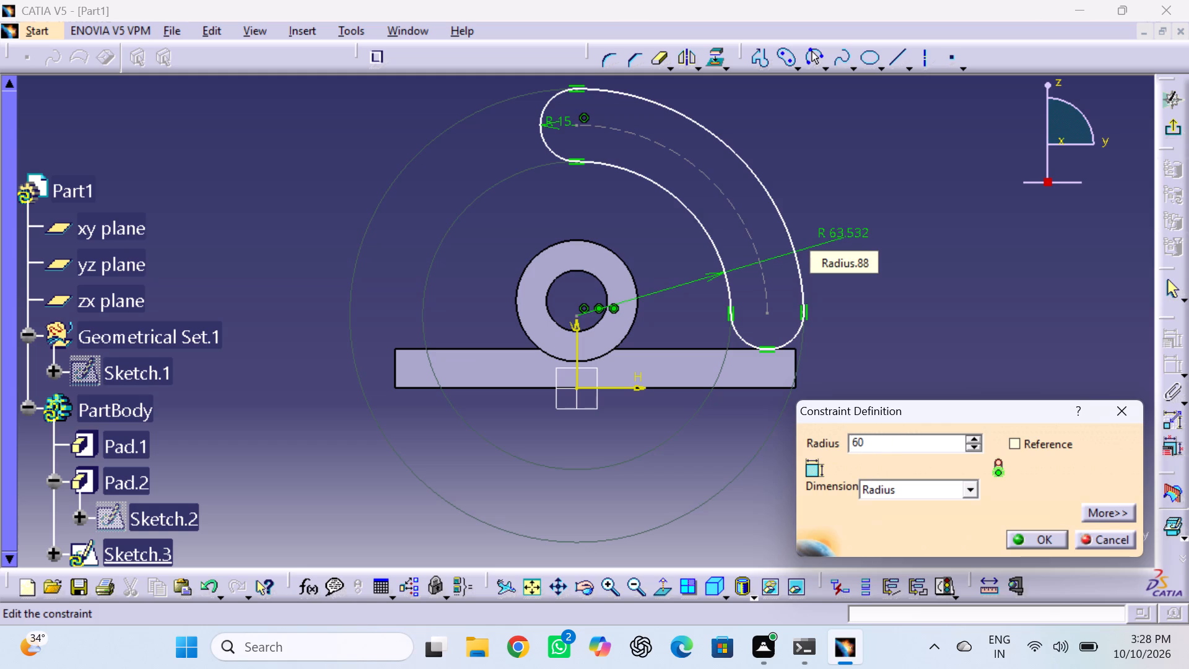
pyautogui.press('Return')
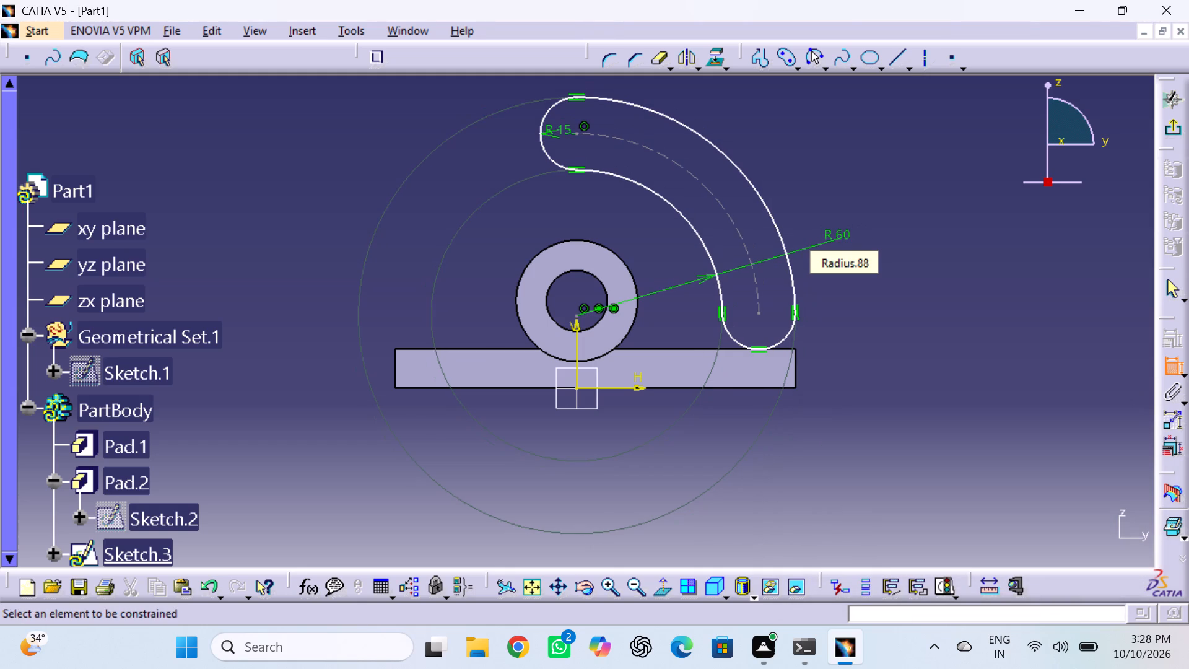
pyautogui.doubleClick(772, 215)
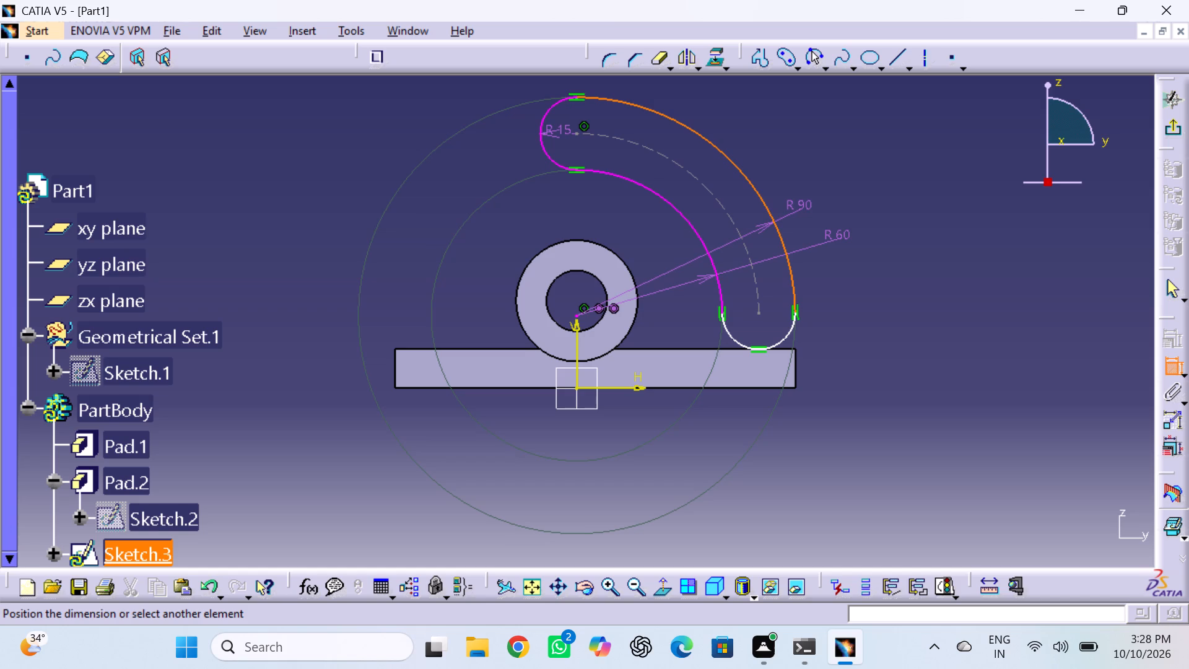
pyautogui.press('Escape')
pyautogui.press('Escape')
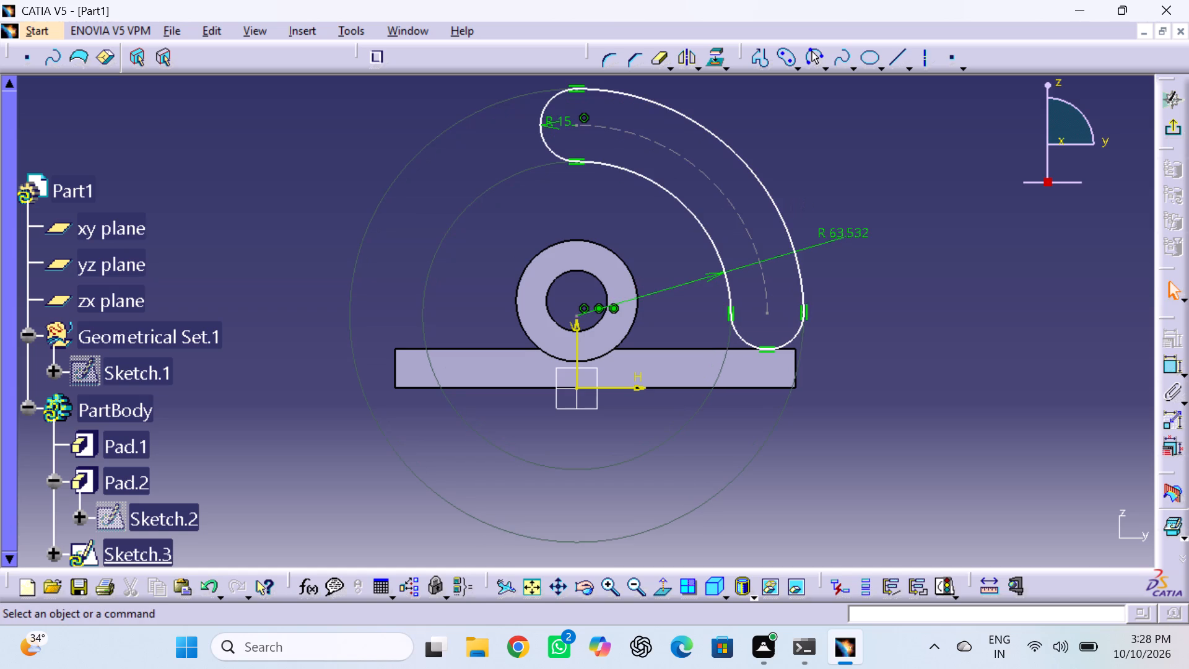
# Set the radius of the curved slot's inner arc to 60 mm.
pyautogui.doubleClick(861, 237)
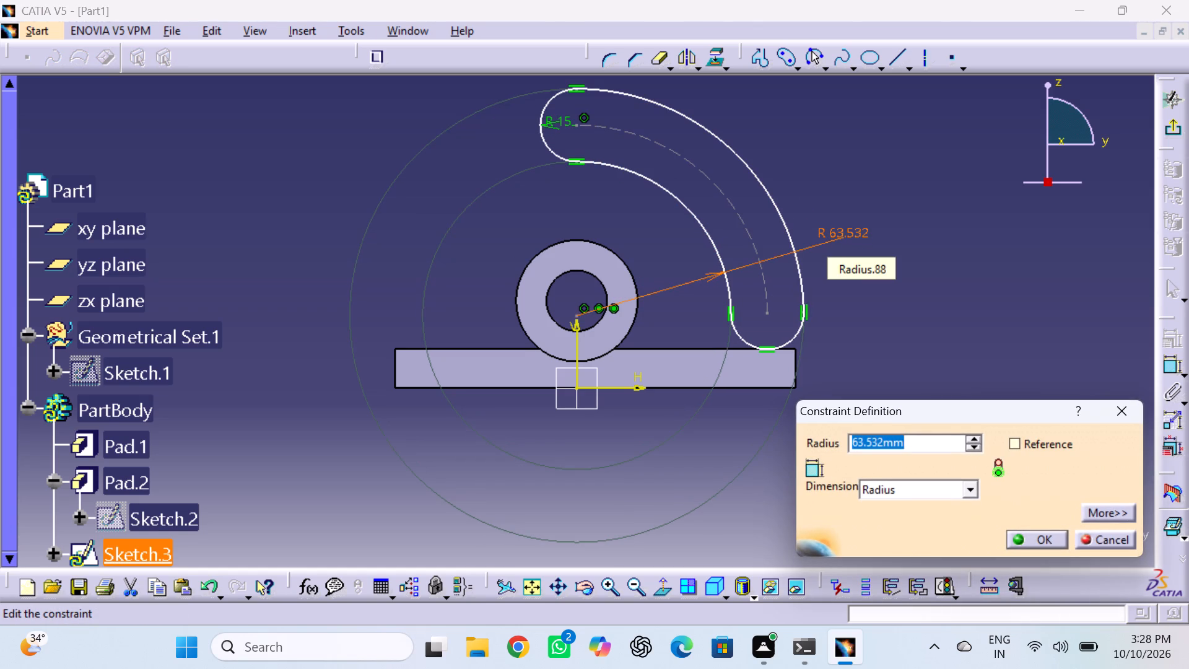
pyautogui.write('60')
pyautogui.press('Return')
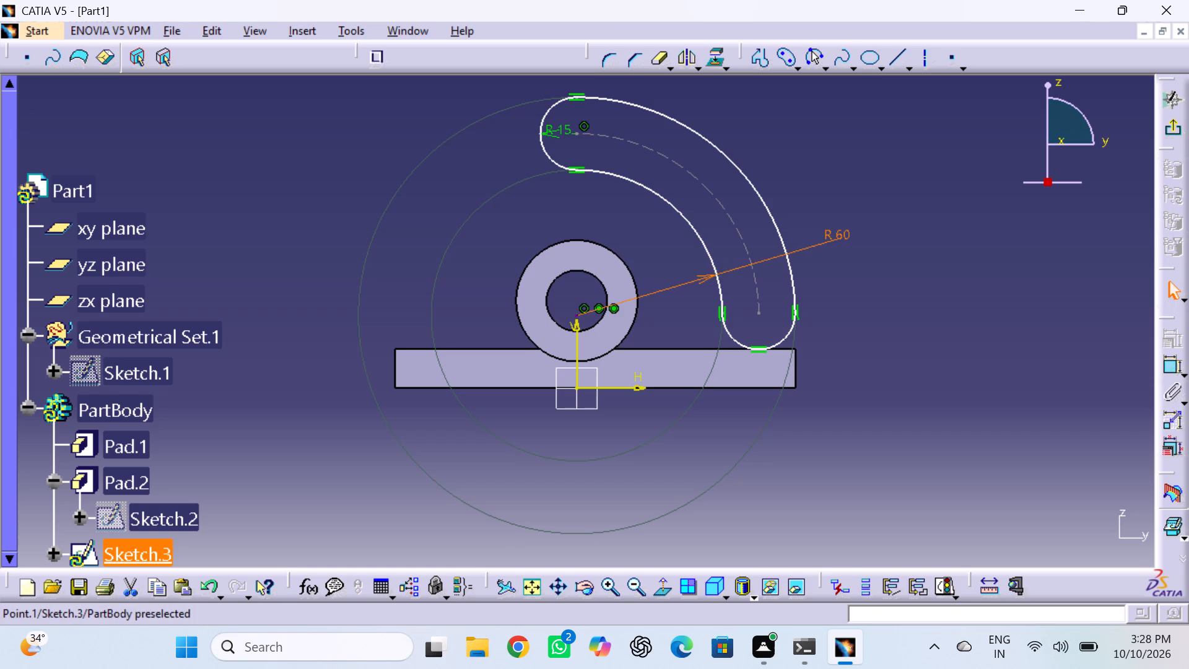
# Project the tube's inner bore edge into the curved slot sketch.
pyautogui.click(598, 277)
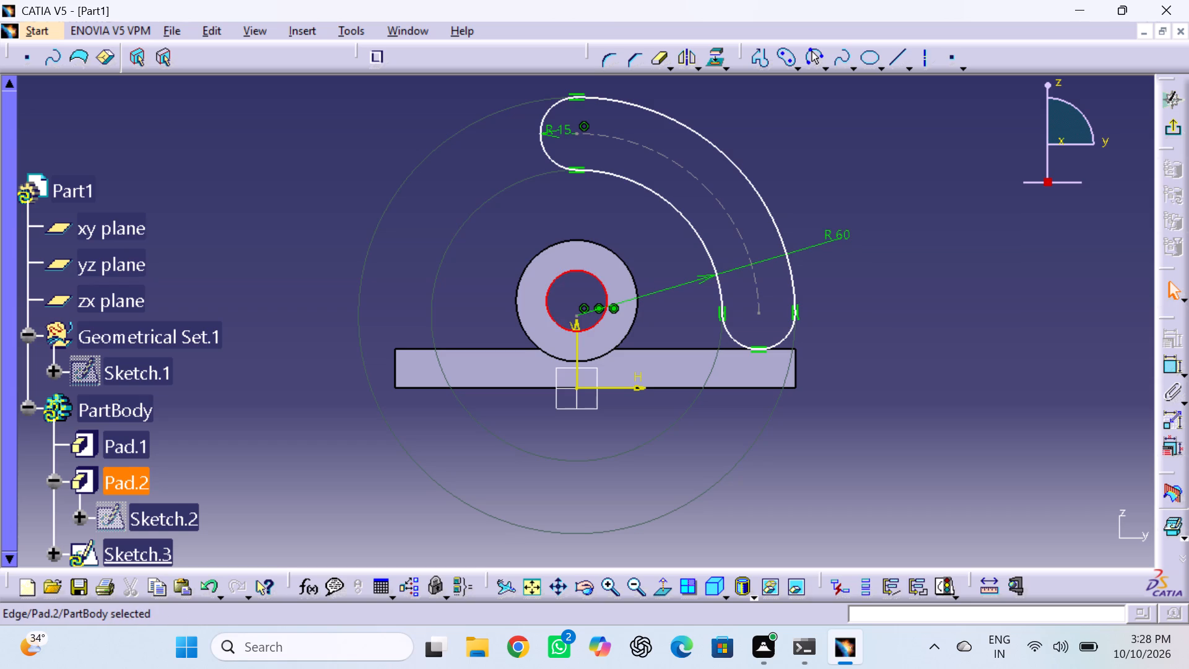
pyautogui.click(718, 61)
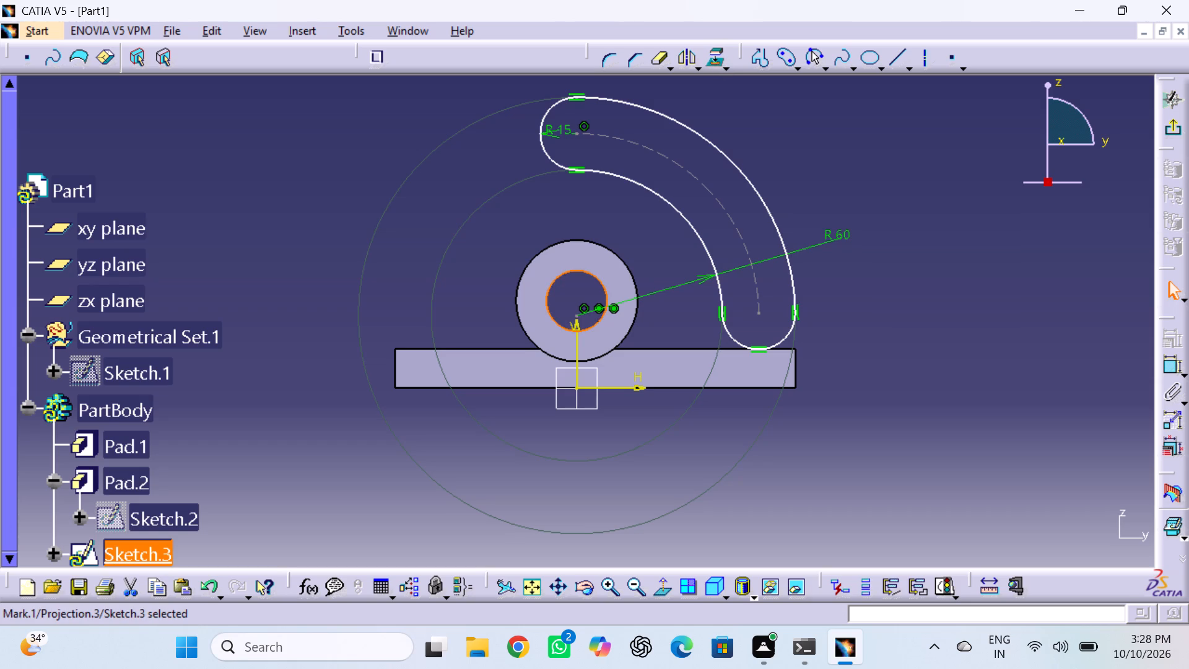
pyautogui.click(781, 155)
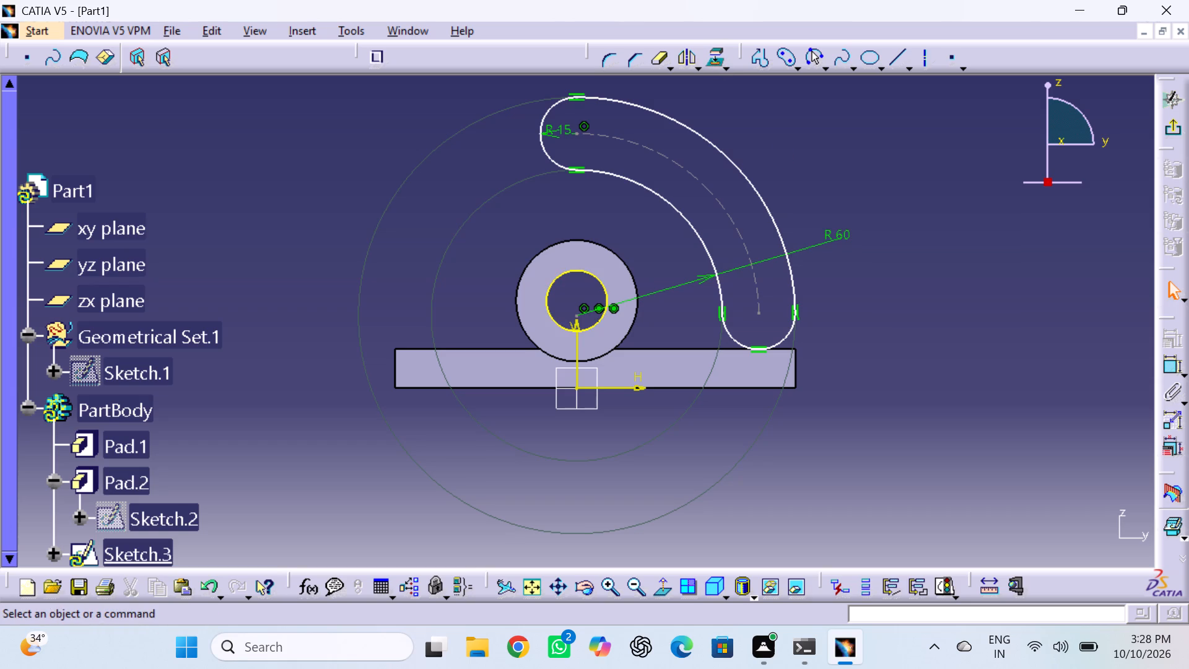
# Move the curved slot's arc centre up to about the centre of the tube's bore.
pyautogui.moveTo(577, 315); pyautogui.dragTo(586, 298)
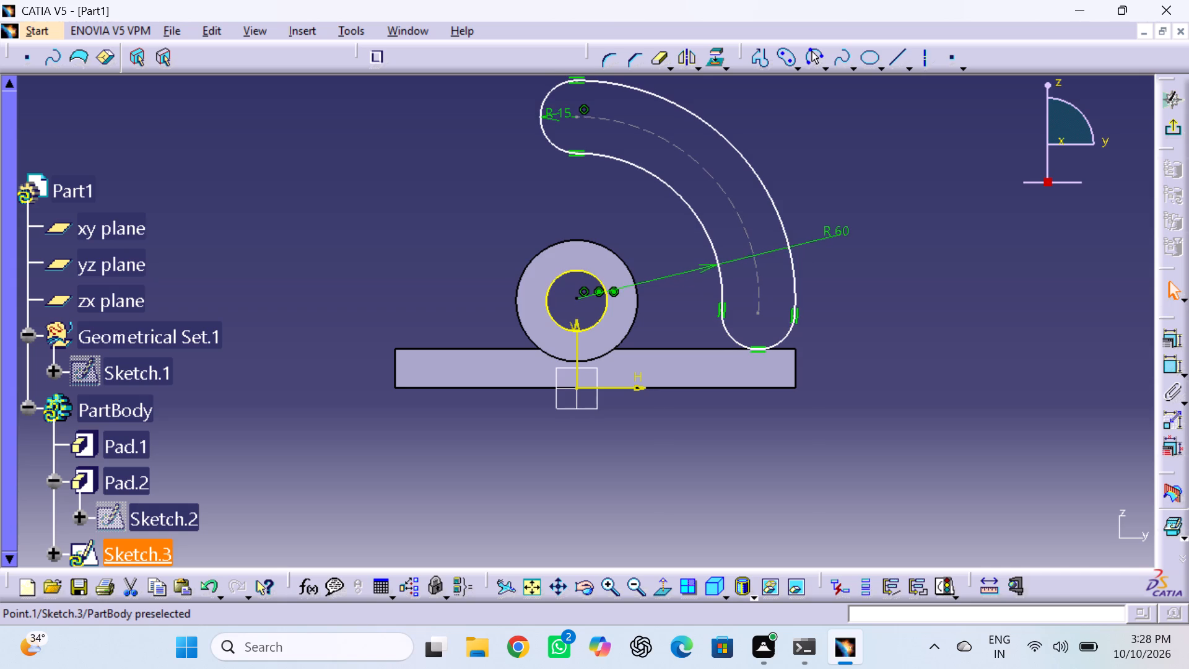
pyautogui.moveTo(586, 298); pyautogui.dragTo(625, 416)
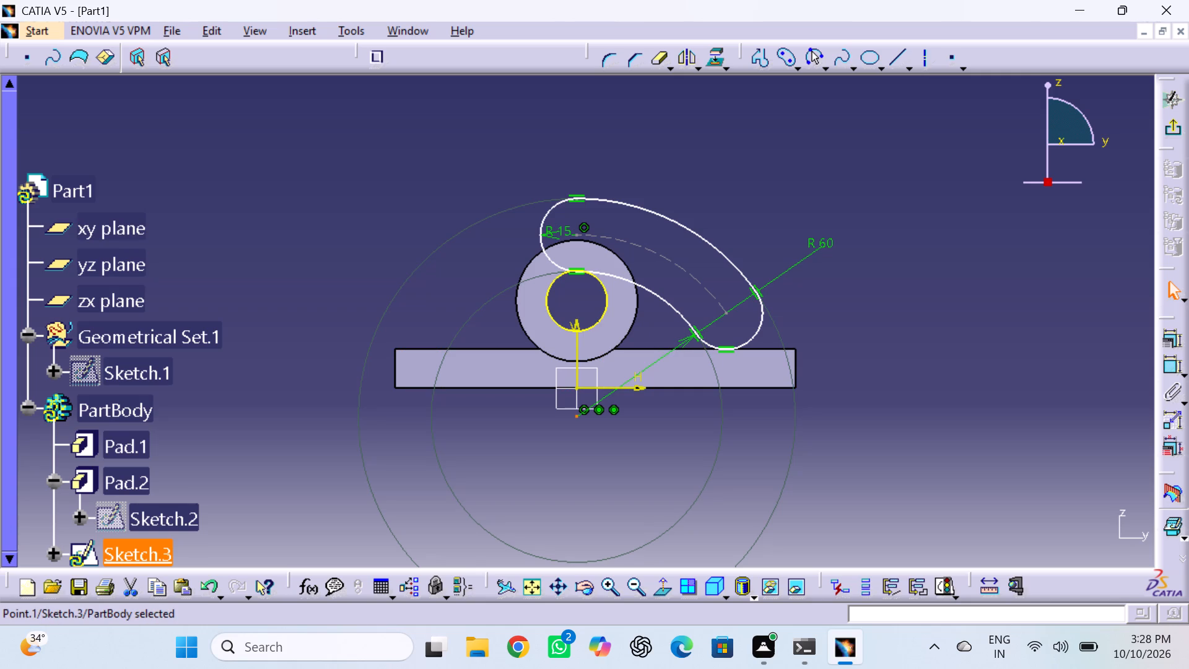
pyautogui.moveTo(577, 416); pyautogui.dragTo(596, 307)
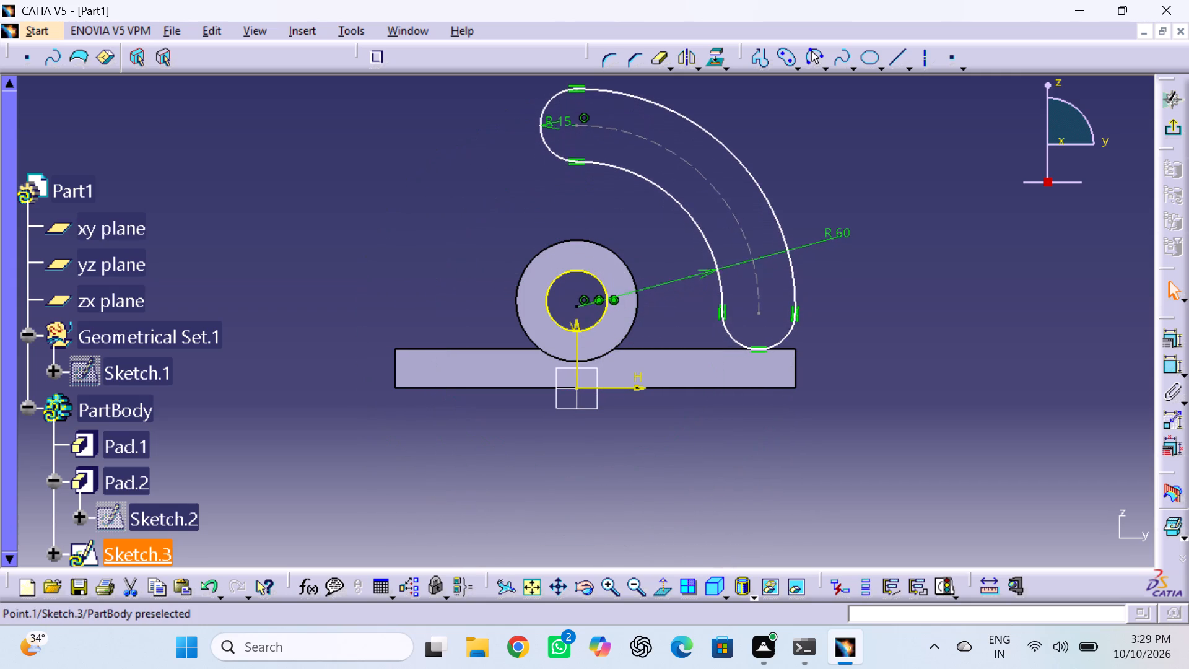
pyautogui.moveTo(596, 307); pyautogui.dragTo(596, 302)
pyautogui.click(596, 302)
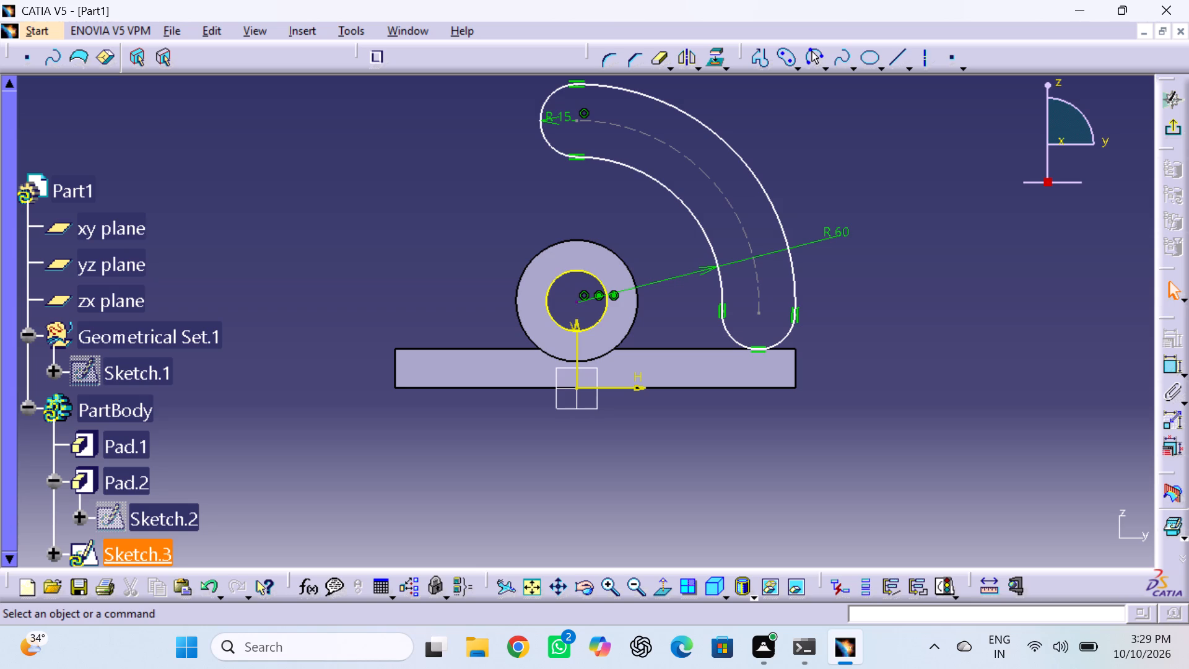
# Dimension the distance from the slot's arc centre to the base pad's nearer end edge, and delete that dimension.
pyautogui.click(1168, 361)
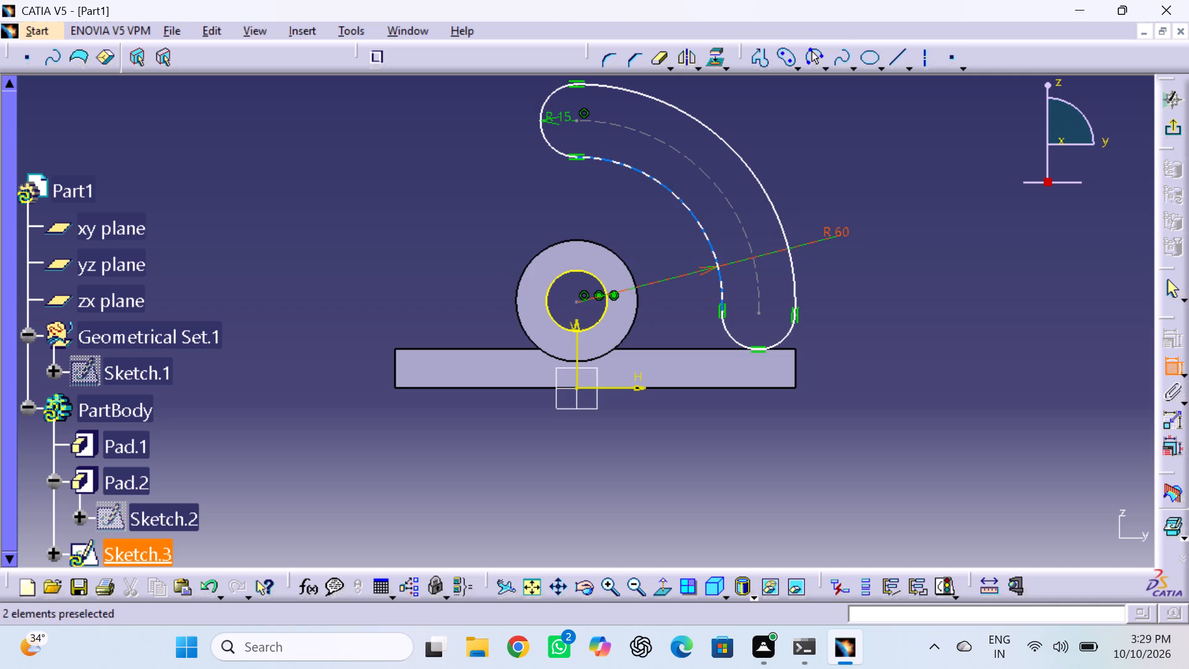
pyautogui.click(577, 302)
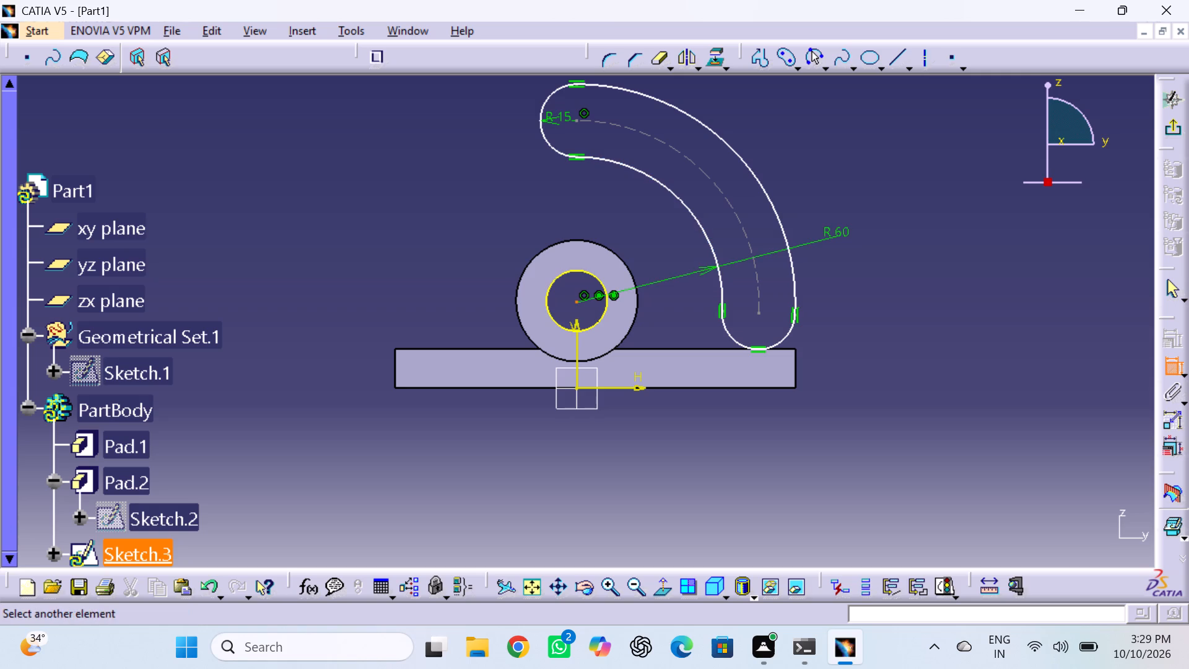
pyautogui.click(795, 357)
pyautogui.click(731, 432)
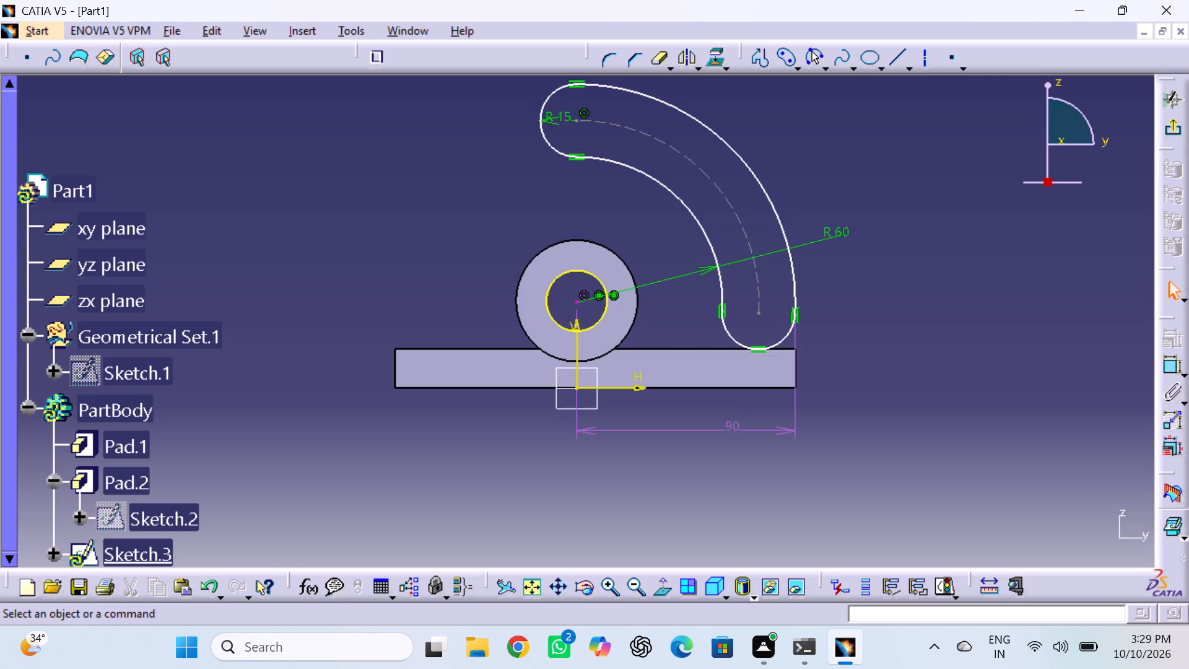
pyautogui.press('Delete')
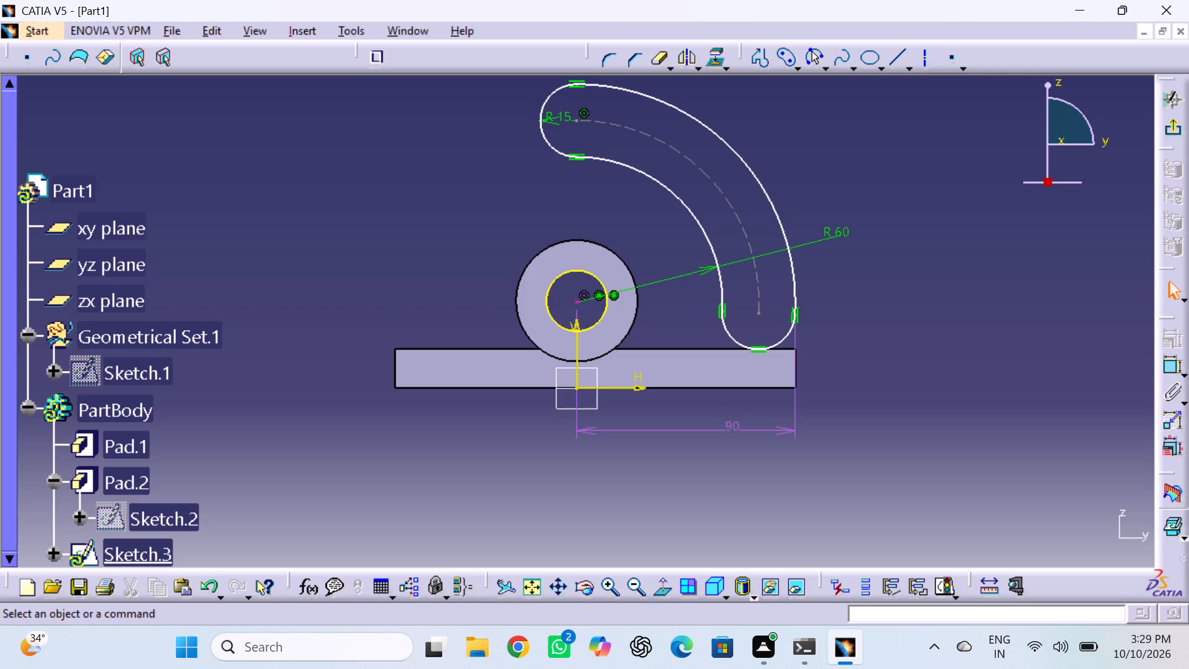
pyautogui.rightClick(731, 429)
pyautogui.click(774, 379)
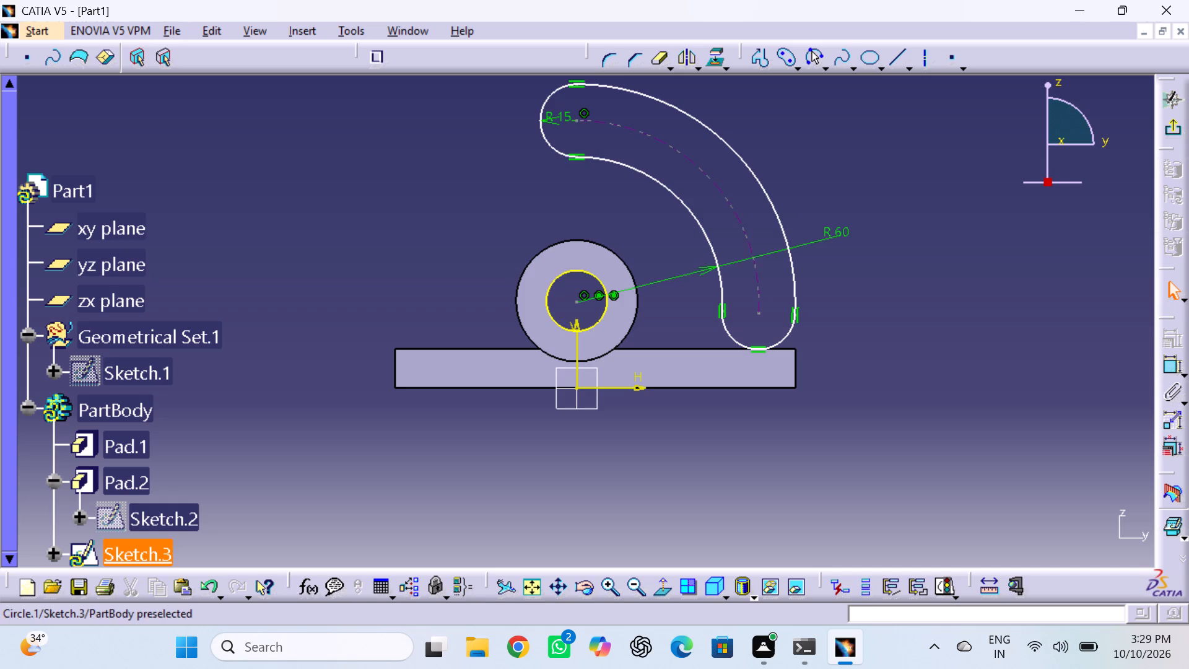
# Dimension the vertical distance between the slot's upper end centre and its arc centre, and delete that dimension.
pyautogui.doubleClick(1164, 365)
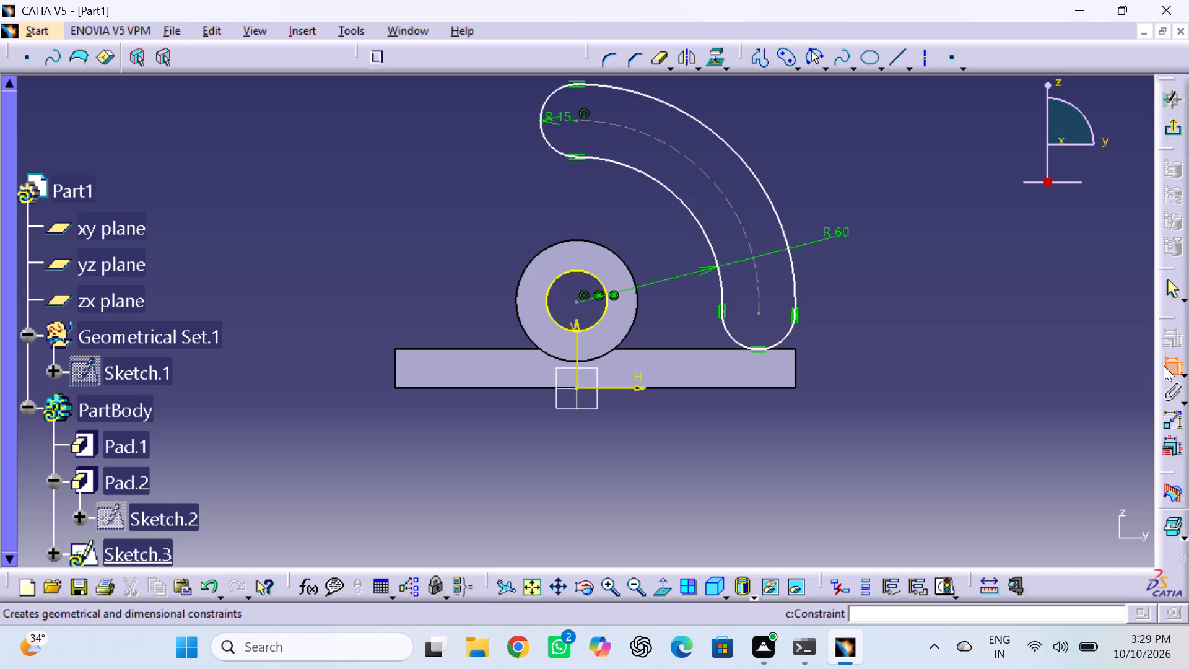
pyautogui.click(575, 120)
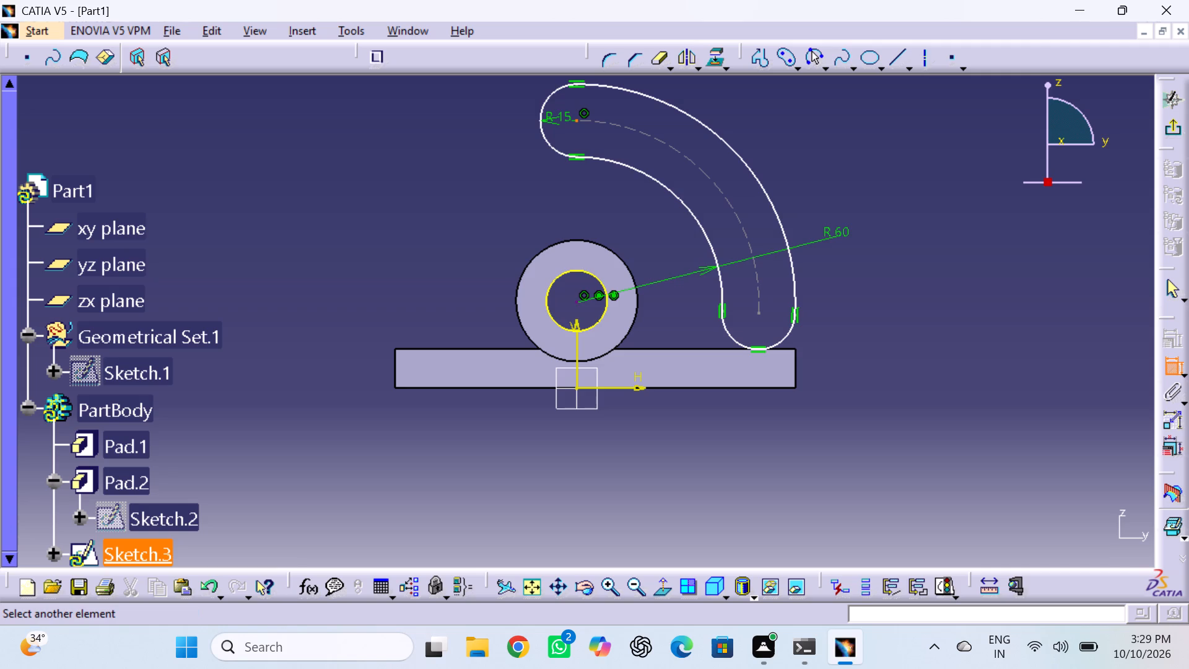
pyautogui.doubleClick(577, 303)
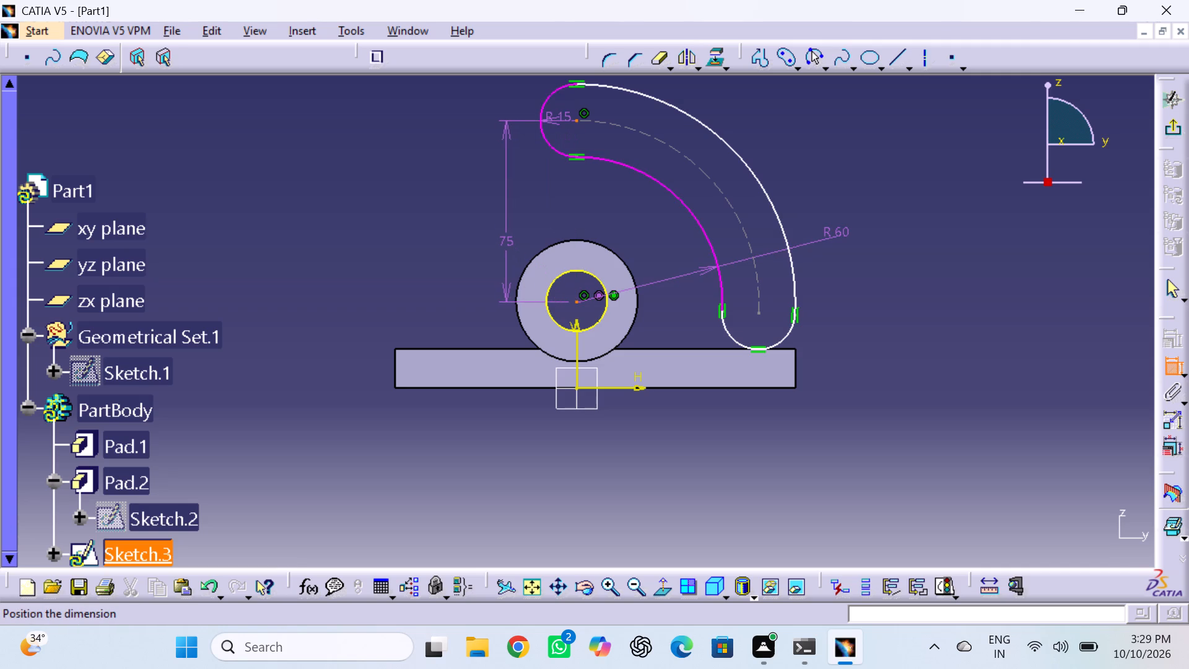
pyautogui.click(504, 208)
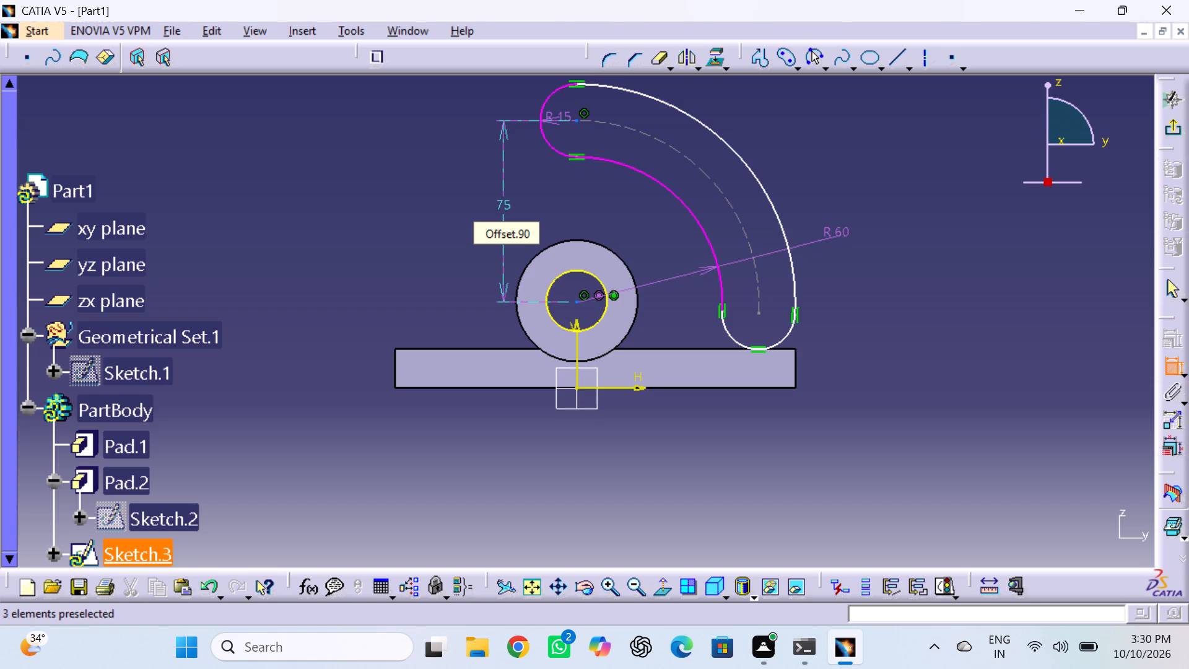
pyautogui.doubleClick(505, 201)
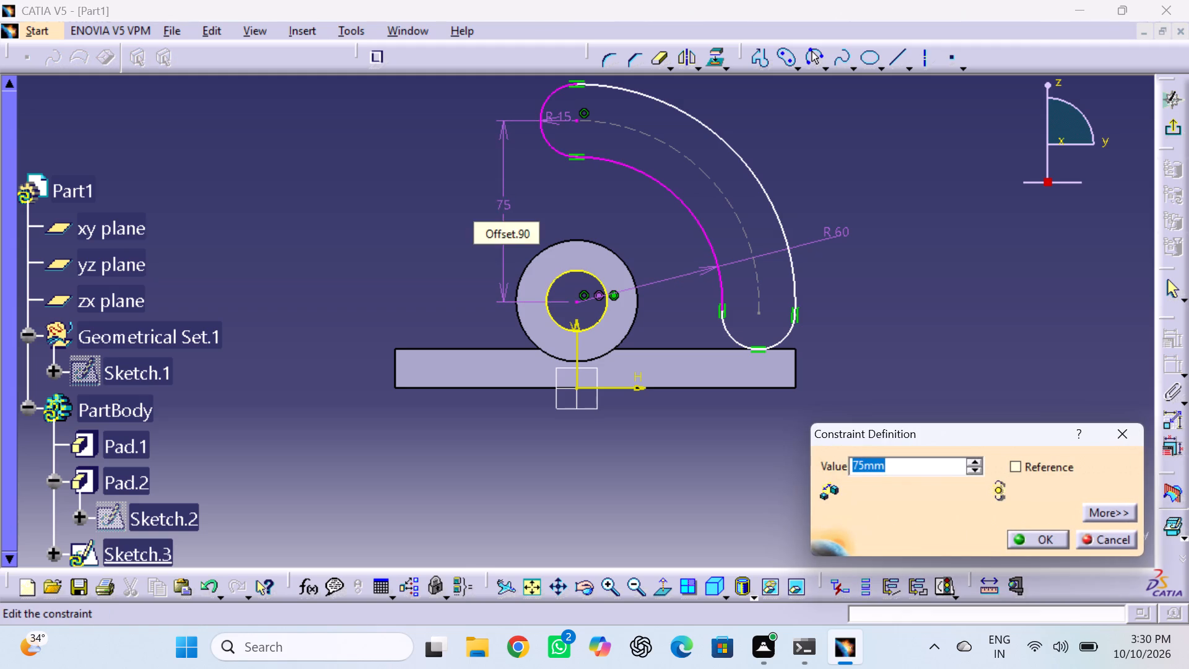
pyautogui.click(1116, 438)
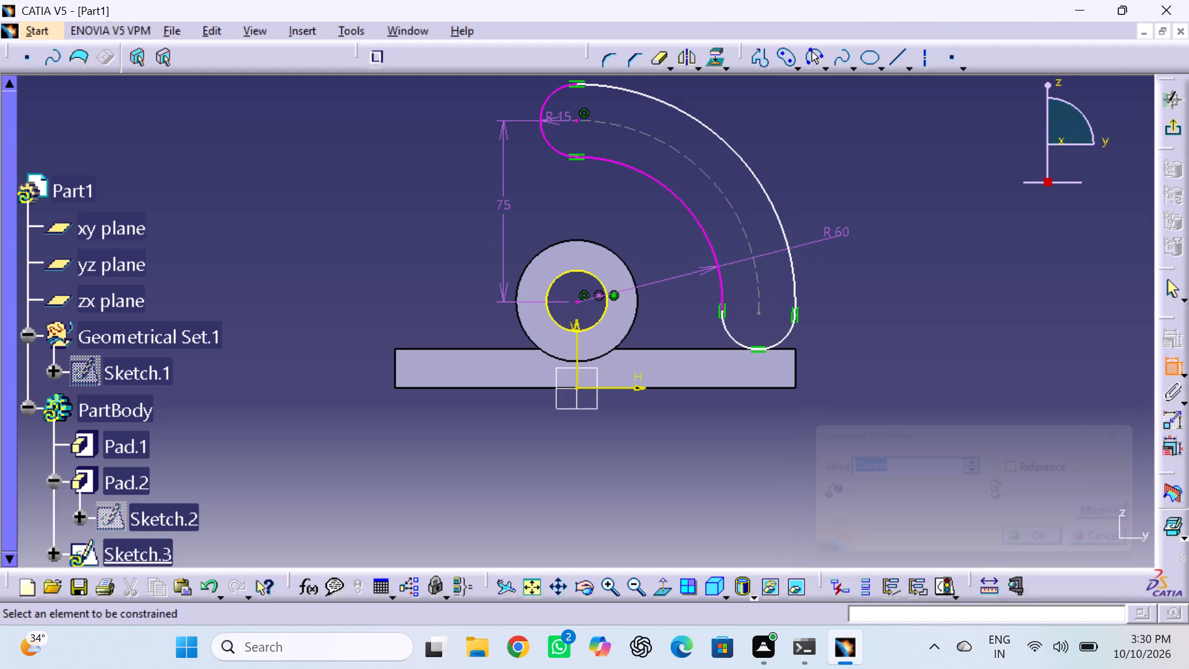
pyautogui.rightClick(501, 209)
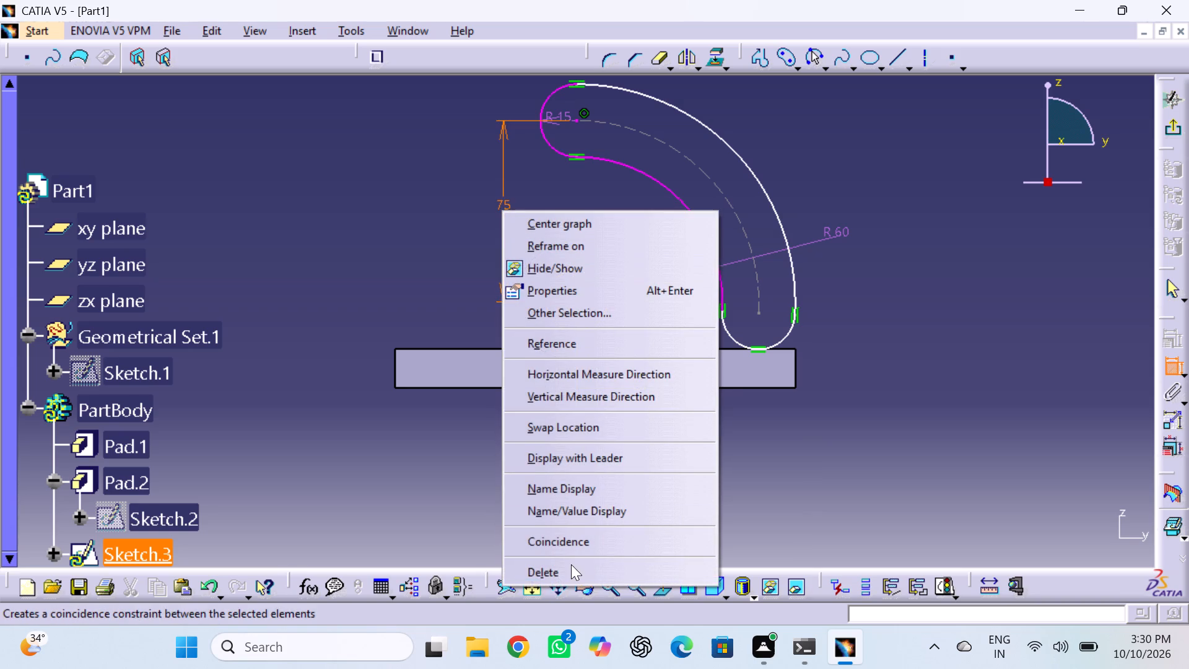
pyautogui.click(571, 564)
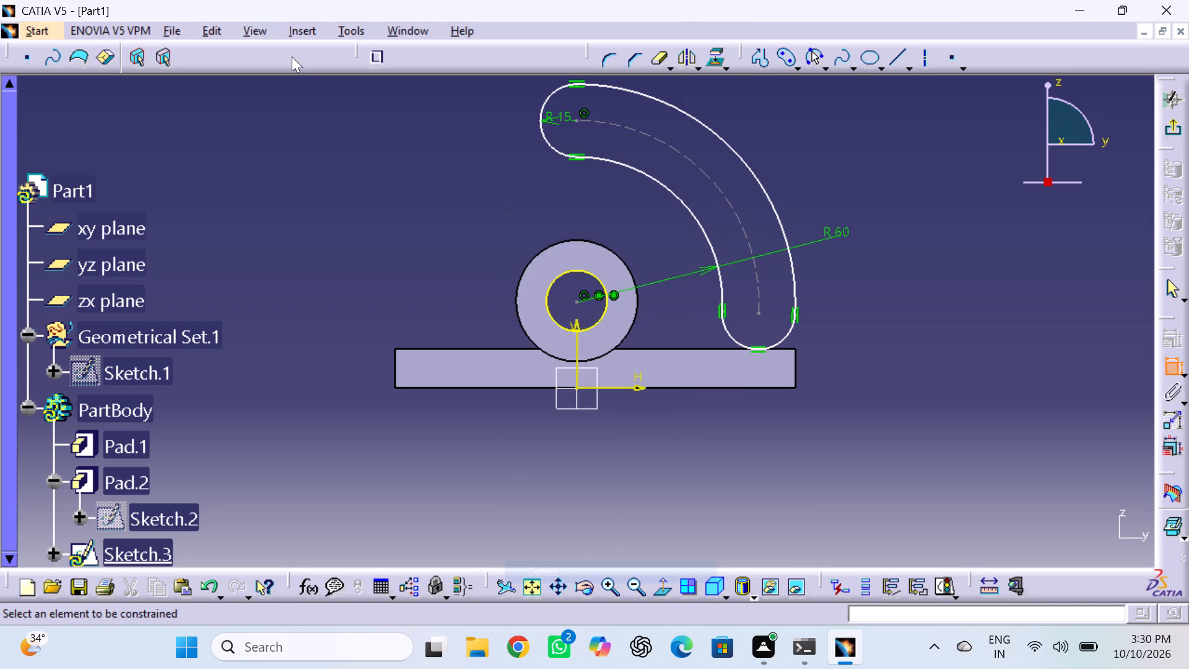
# Hide the projected bore circle and exit the curved slot sketch.
pyautogui.rightClick(568, 273)
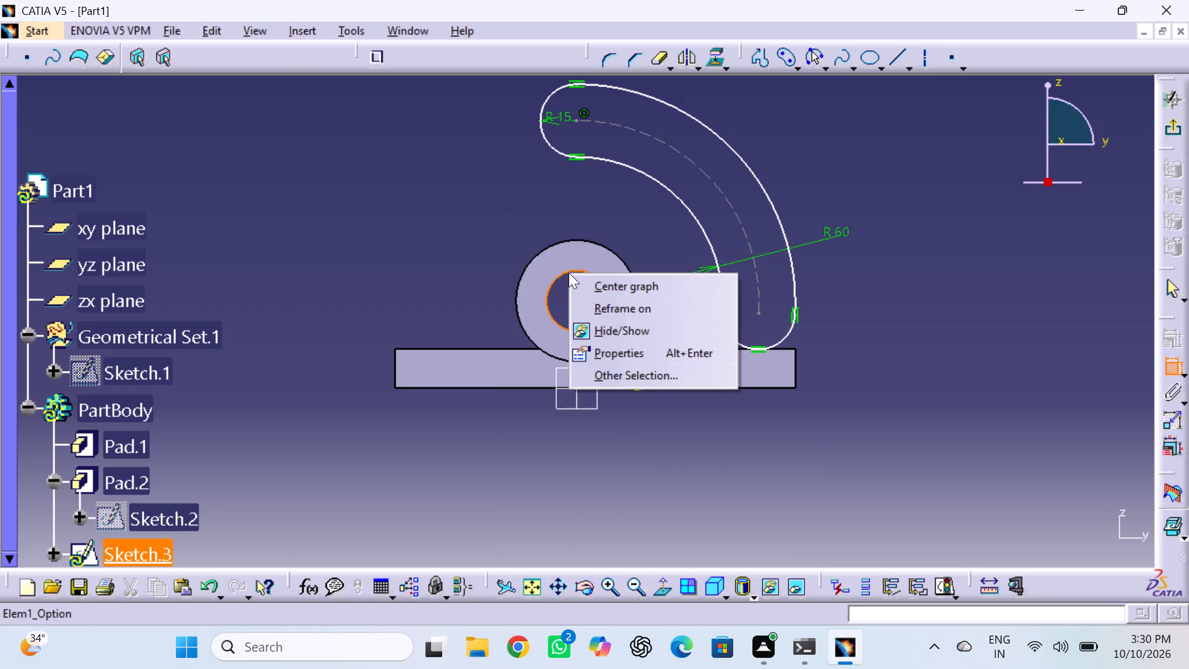
pyautogui.click(612, 338)
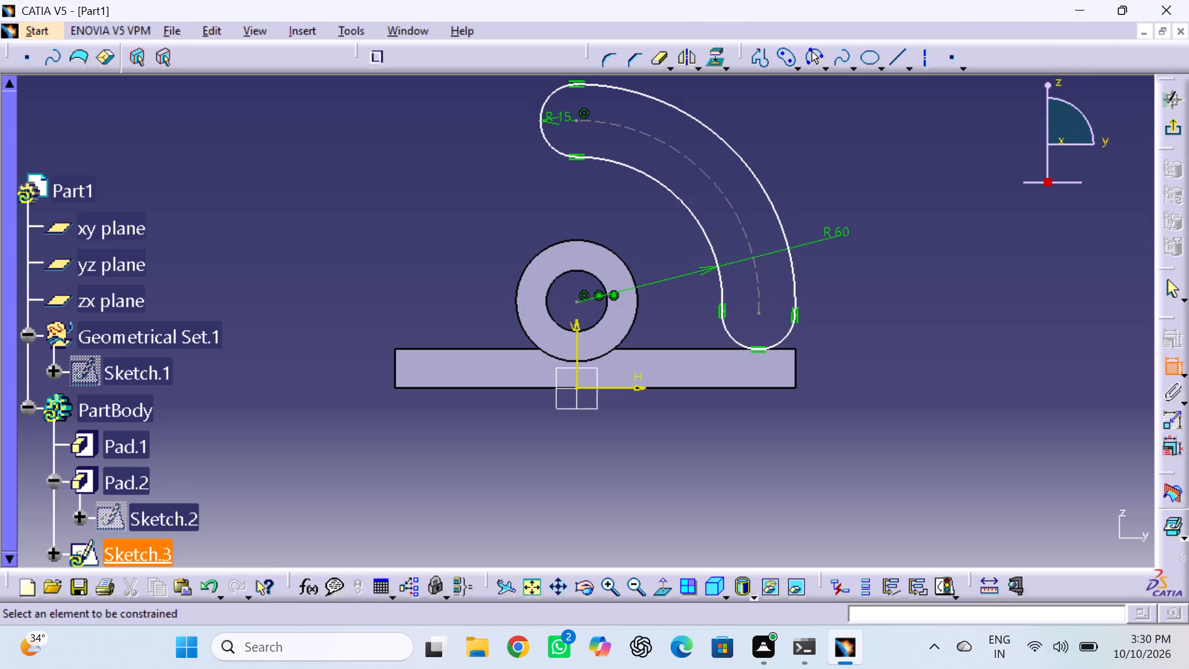
pyautogui.click(1171, 128)
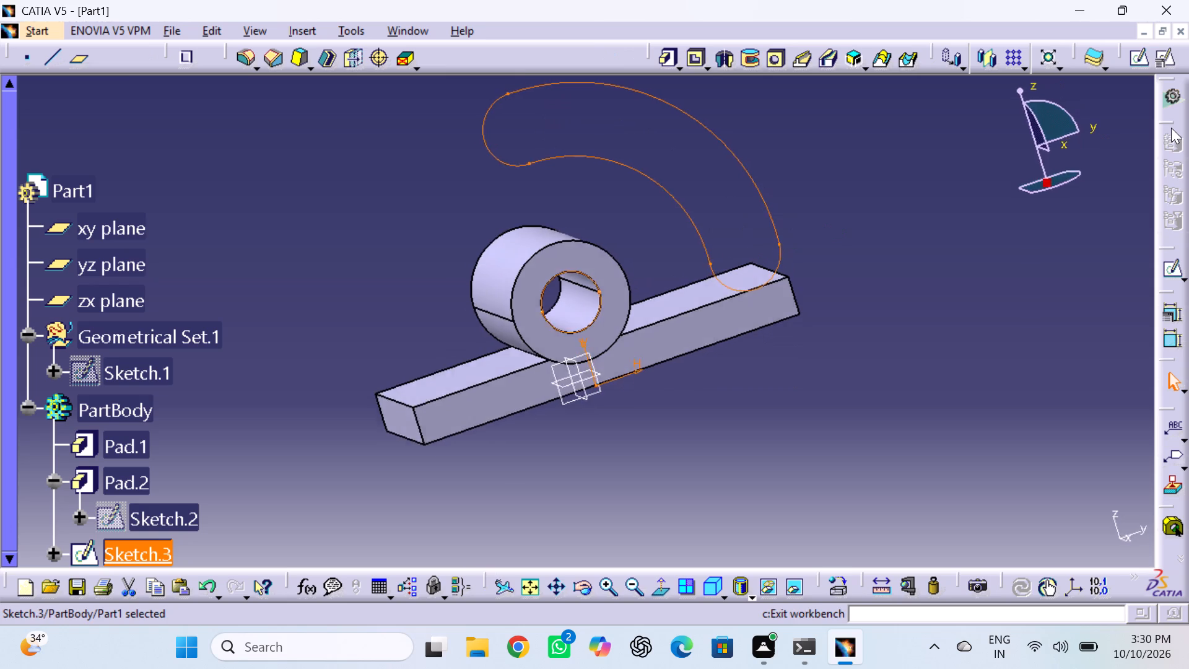
pyautogui.click(869, 238)
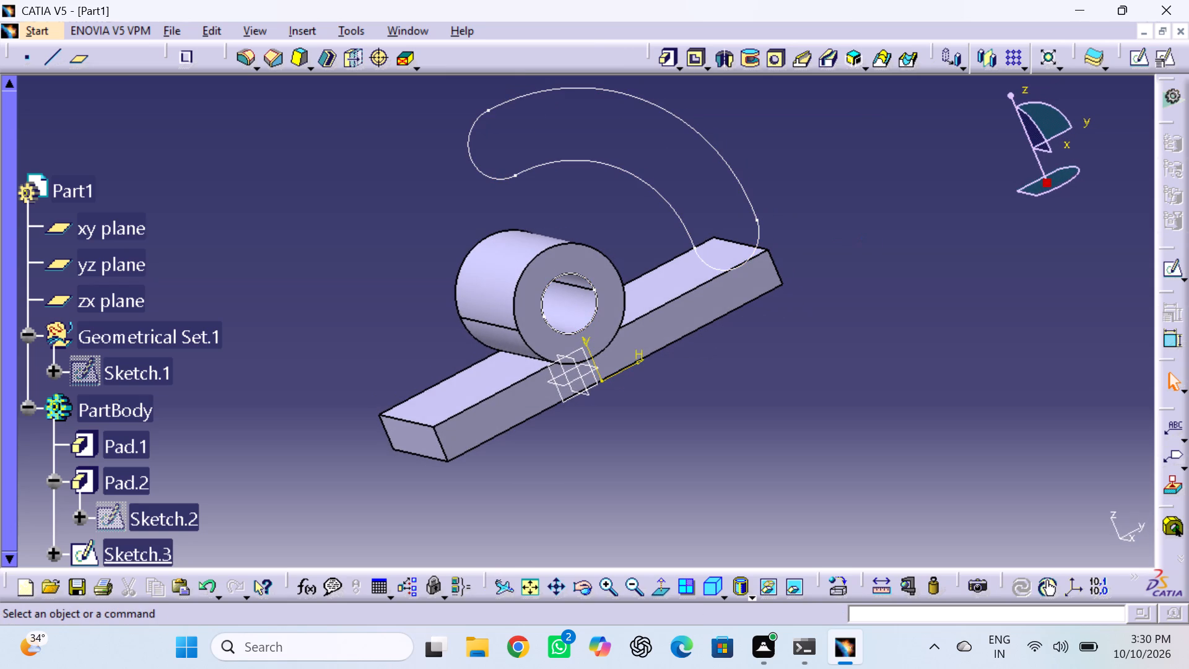
# Pad the curved slot sketch with a length of 11 mm in the reversed direction.
pyautogui.click(663, 56)
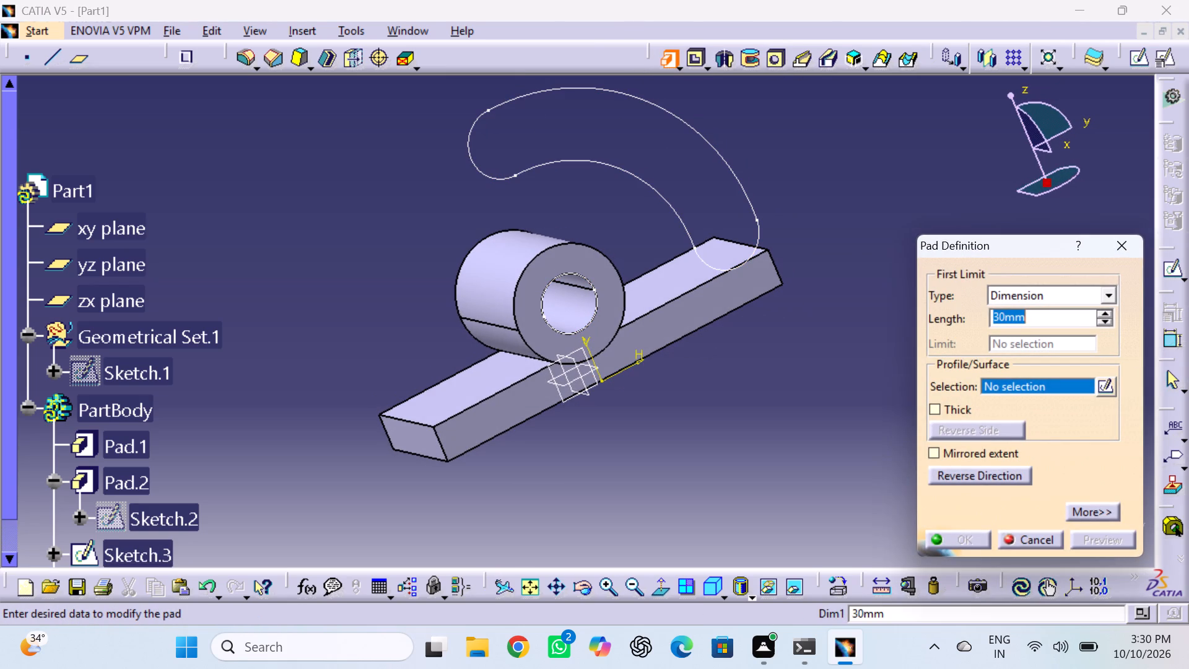
pyautogui.click(622, 172)
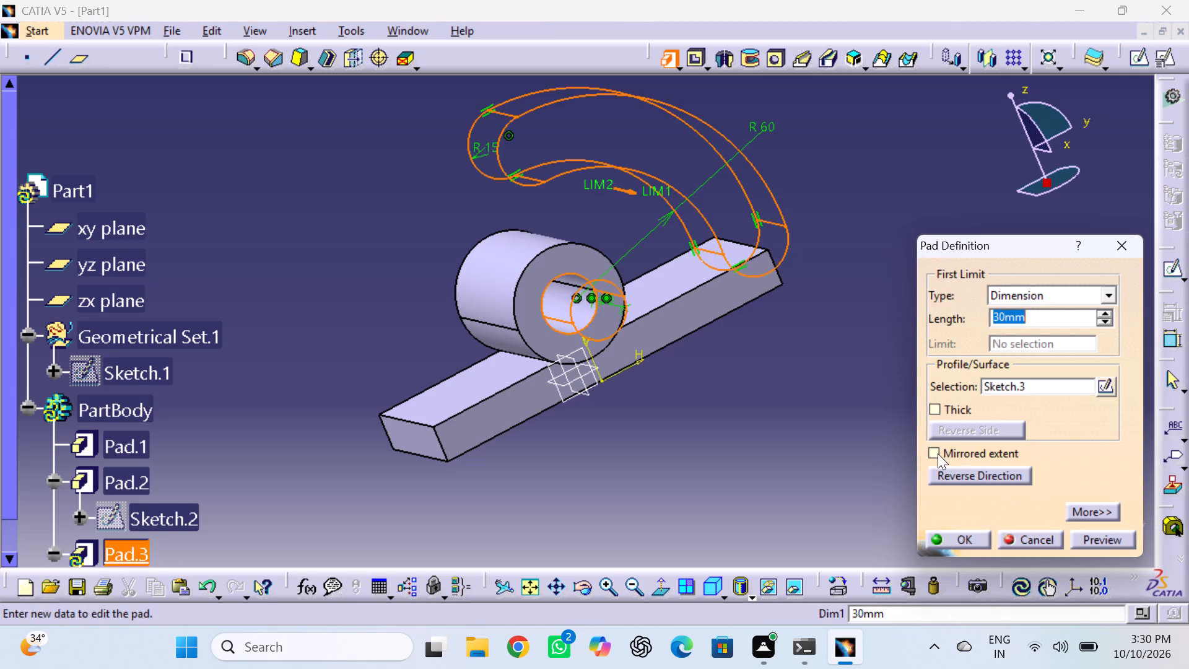
pyautogui.click(943, 477)
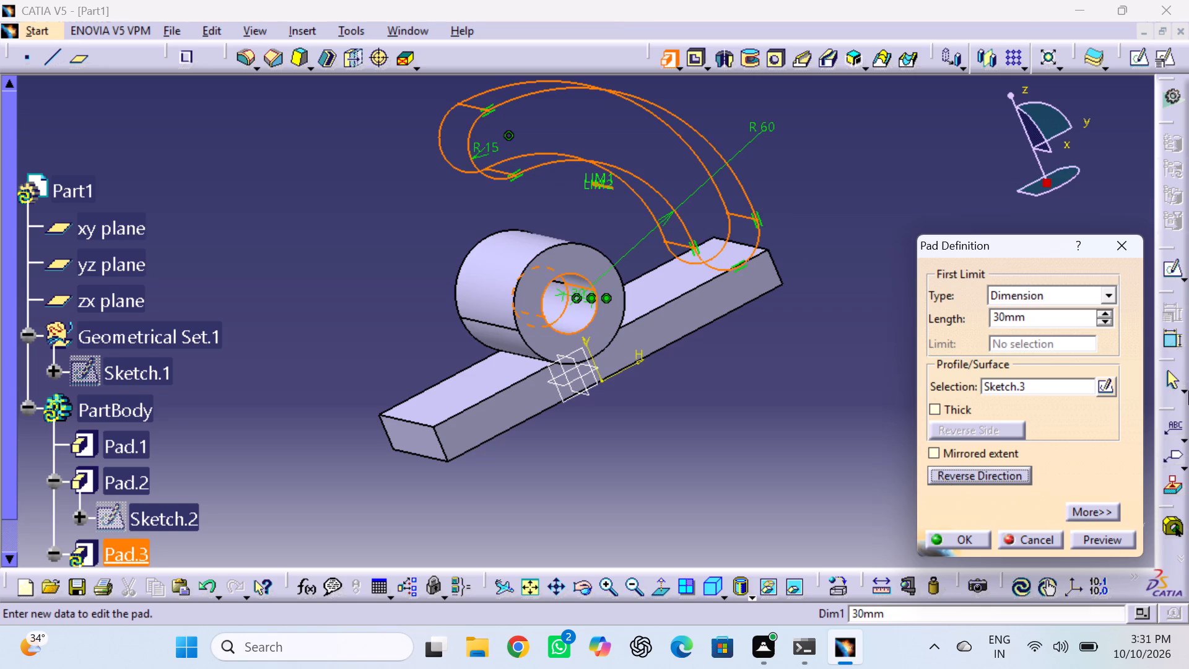
pyautogui.doubleClick(1035, 315)
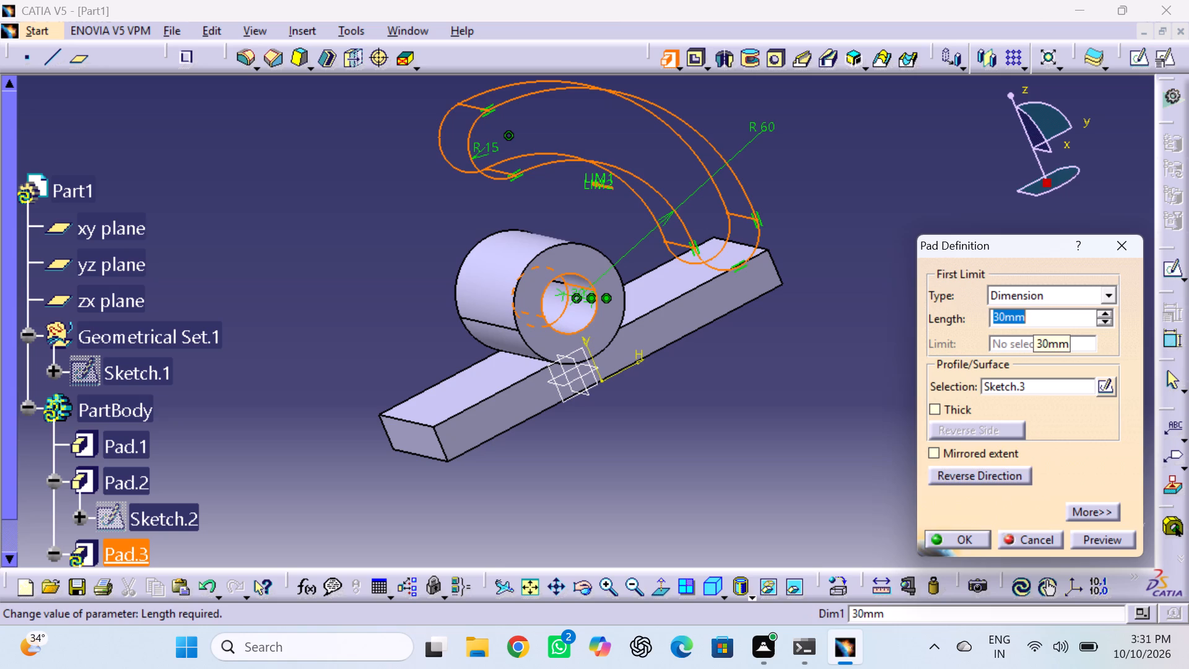
pyautogui.write('11')
pyautogui.press('Return')
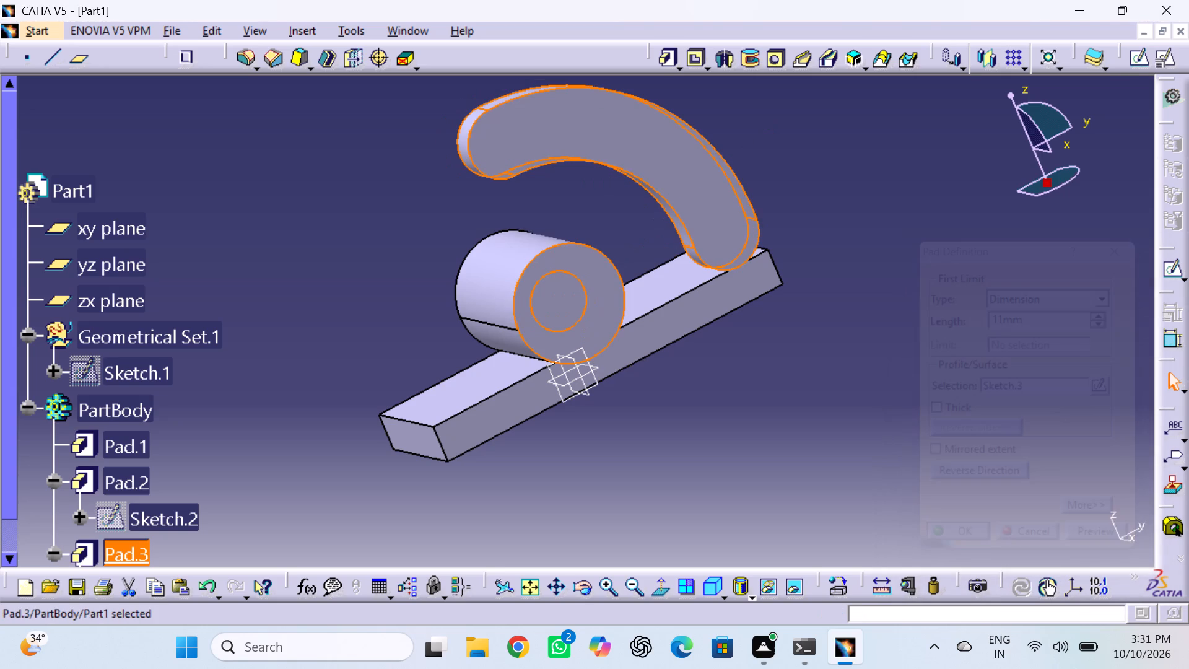
pyautogui.click(905, 281)
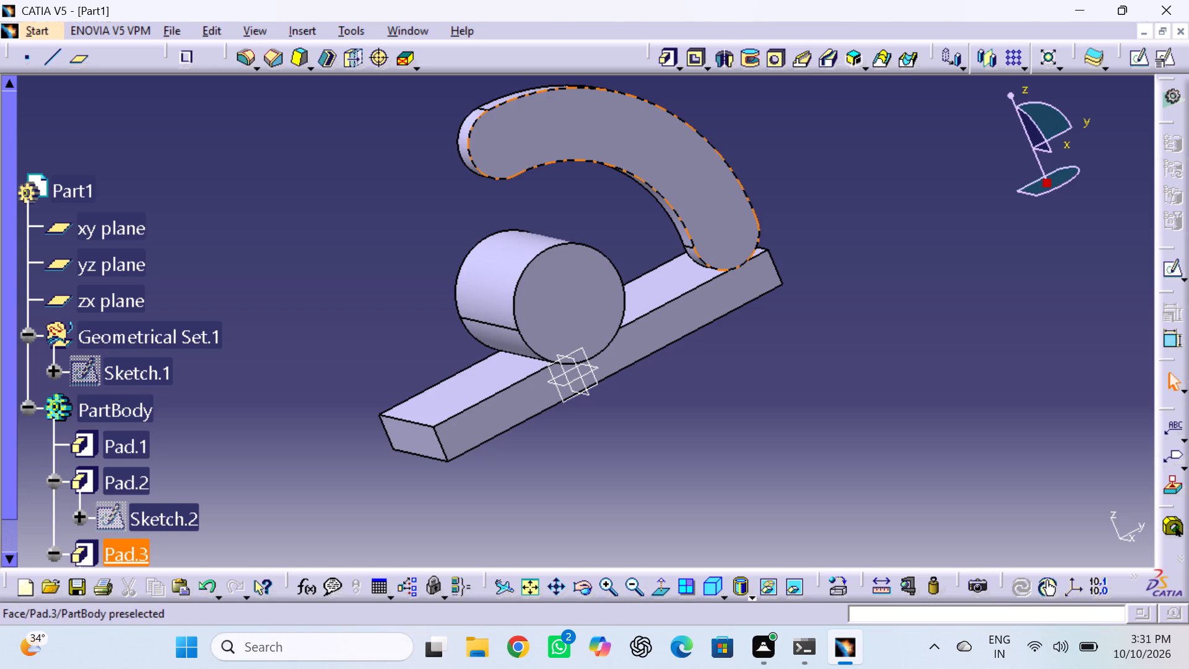
# Start a sketch on the tube's circular end face and draw a vertical axis through the origin, from above the arm to below the base.
pyautogui.click(583, 297)
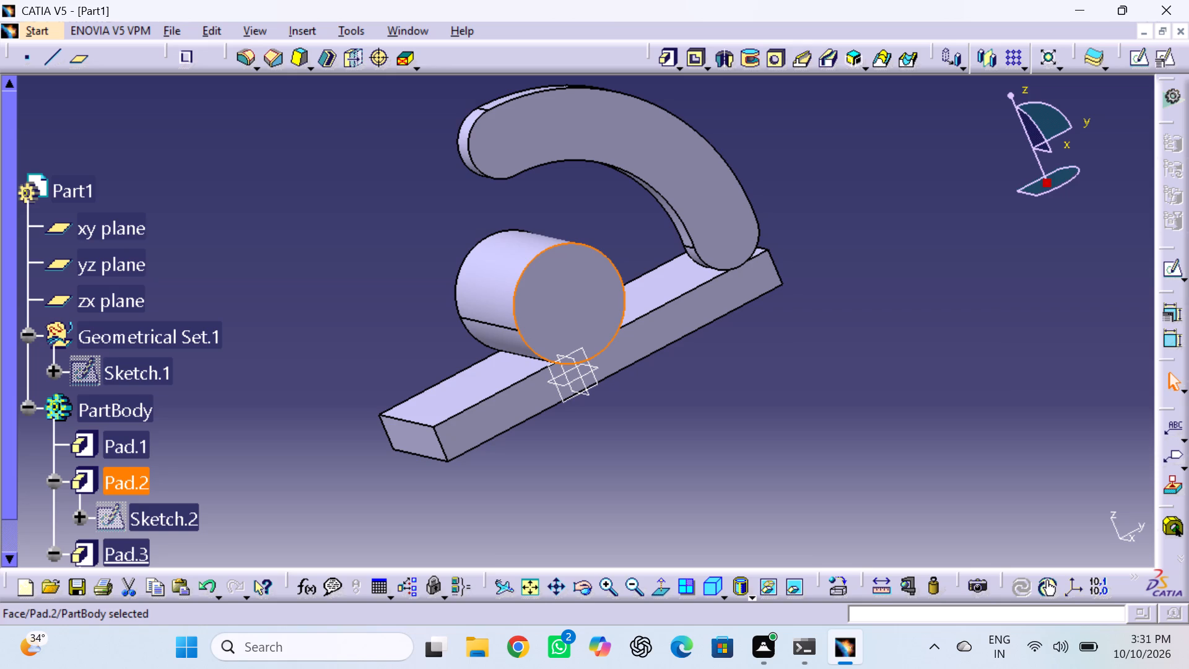
pyautogui.click(1142, 60)
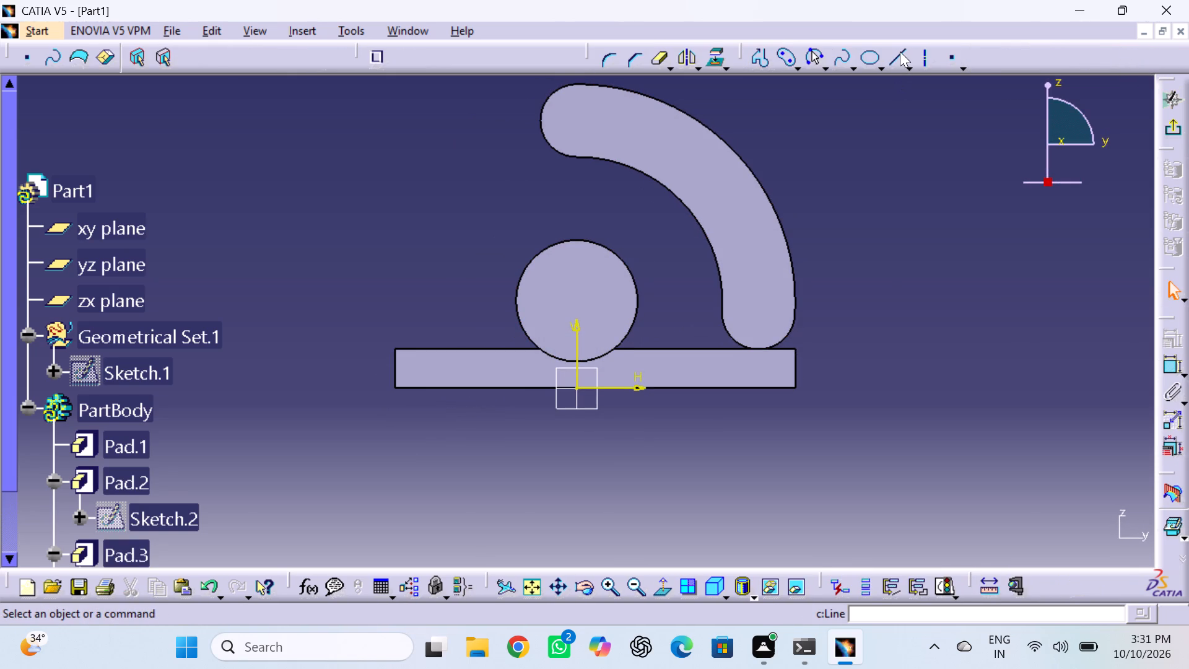
pyautogui.click(752, 59)
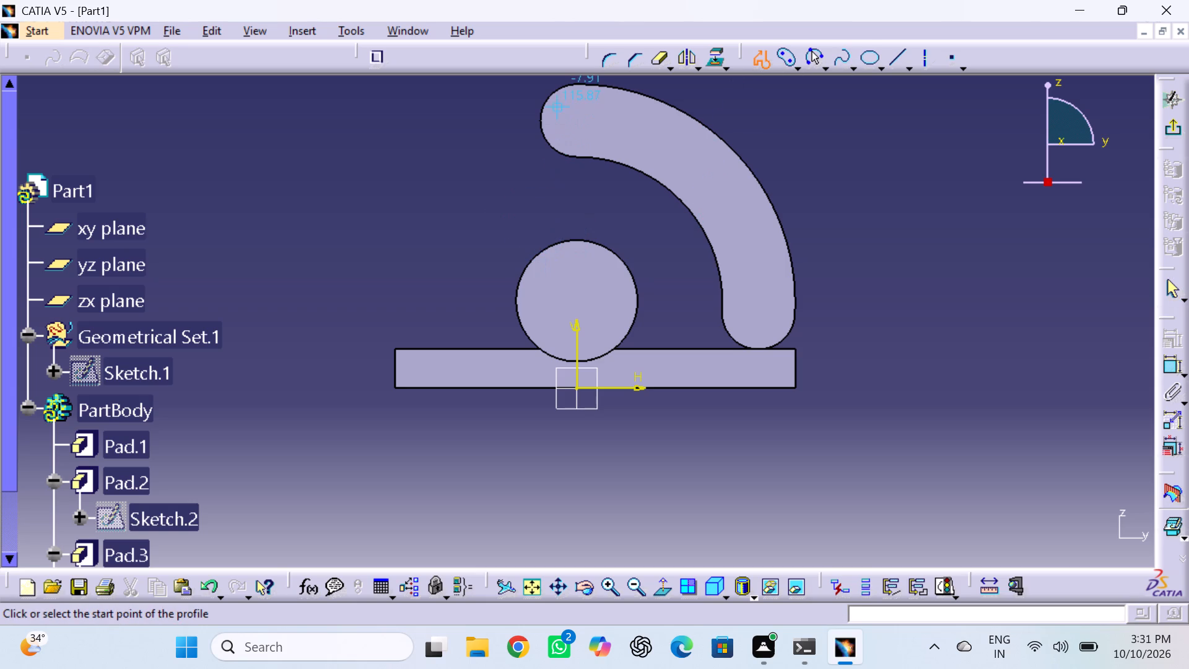
pyautogui.click(927, 54)
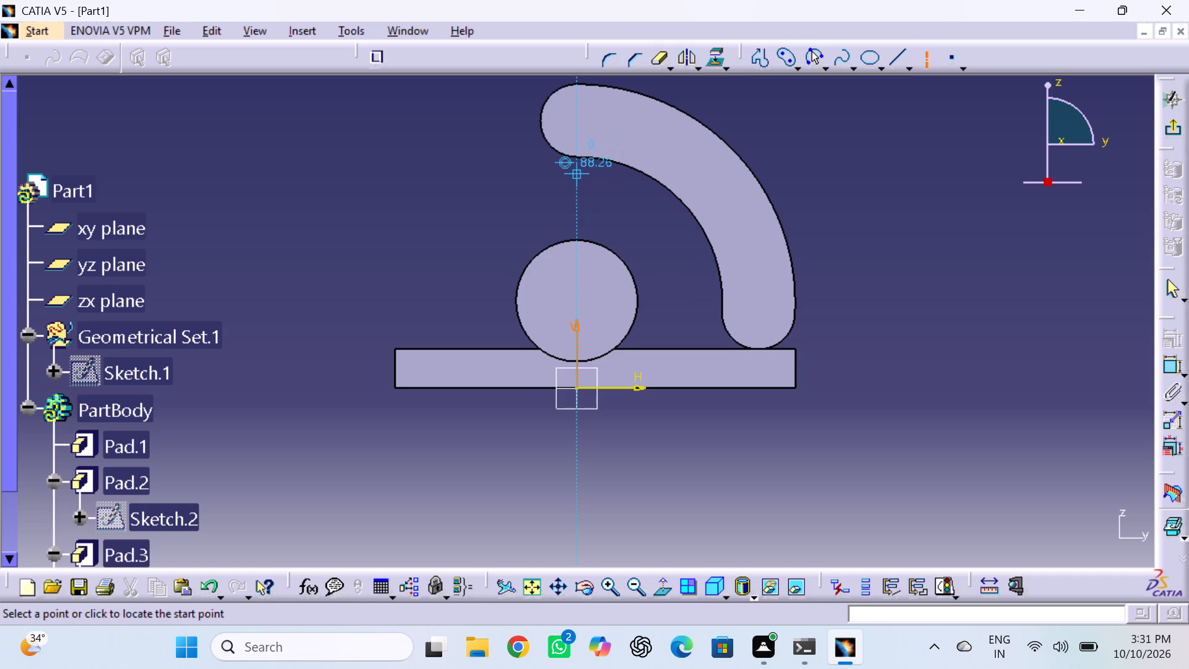
pyautogui.moveTo(576, 174); pyautogui.dragTo(563, 273, button='middle')
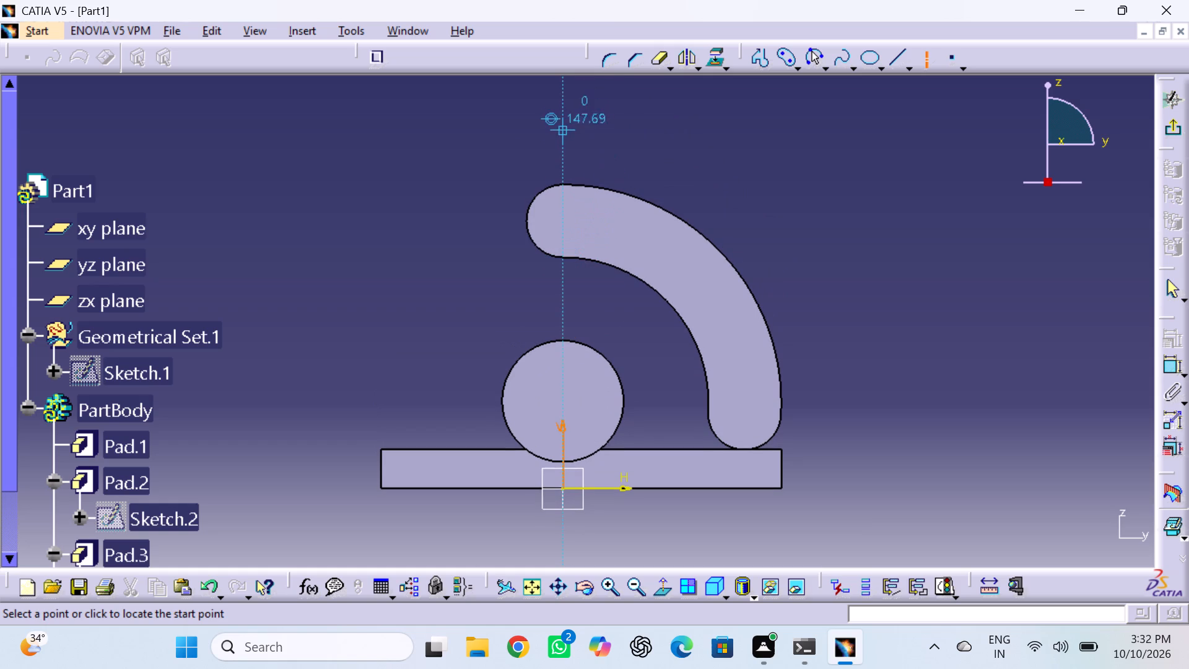
pyautogui.click(560, 122)
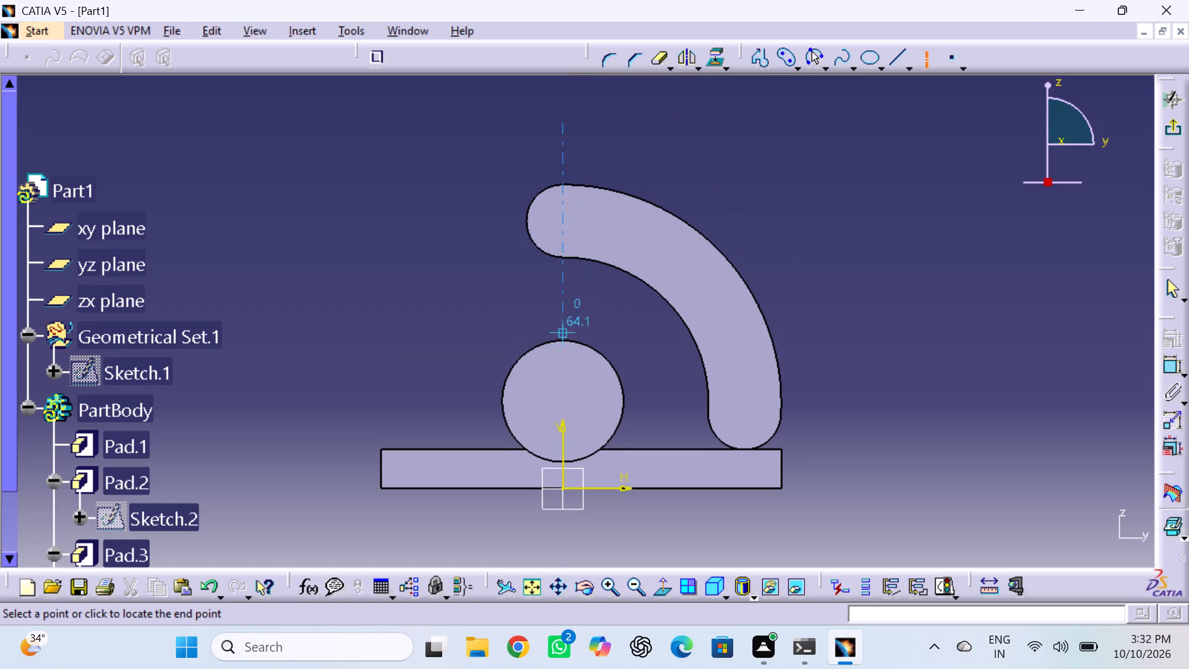
pyautogui.click(559, 530)
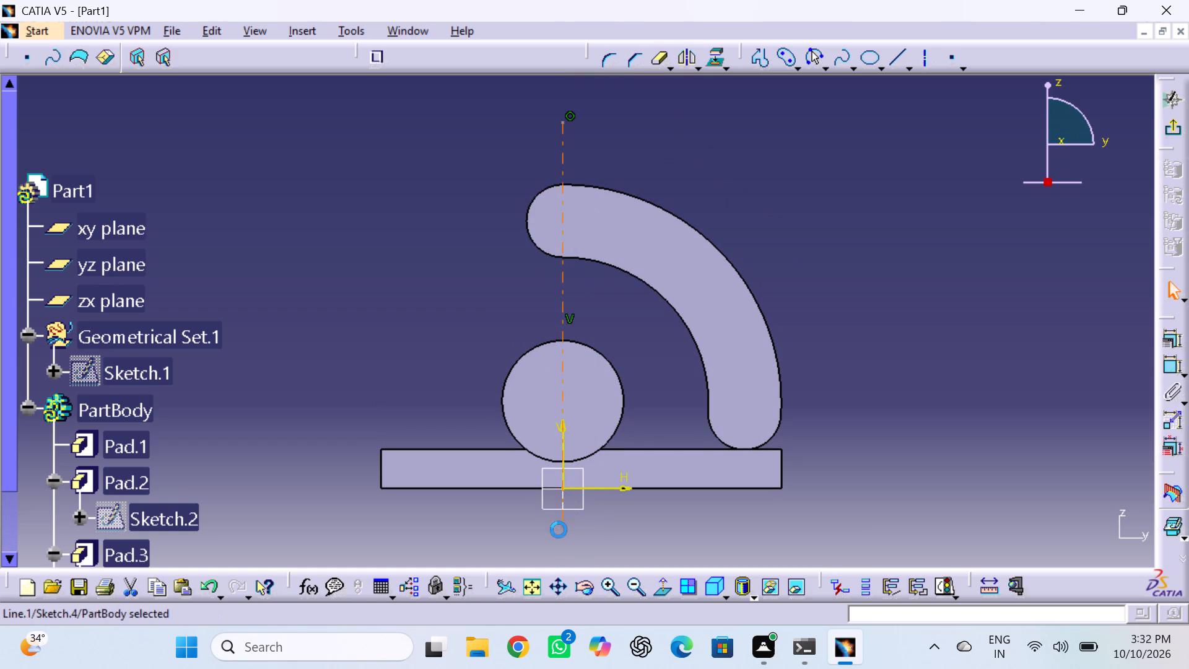
pyautogui.click(923, 243)
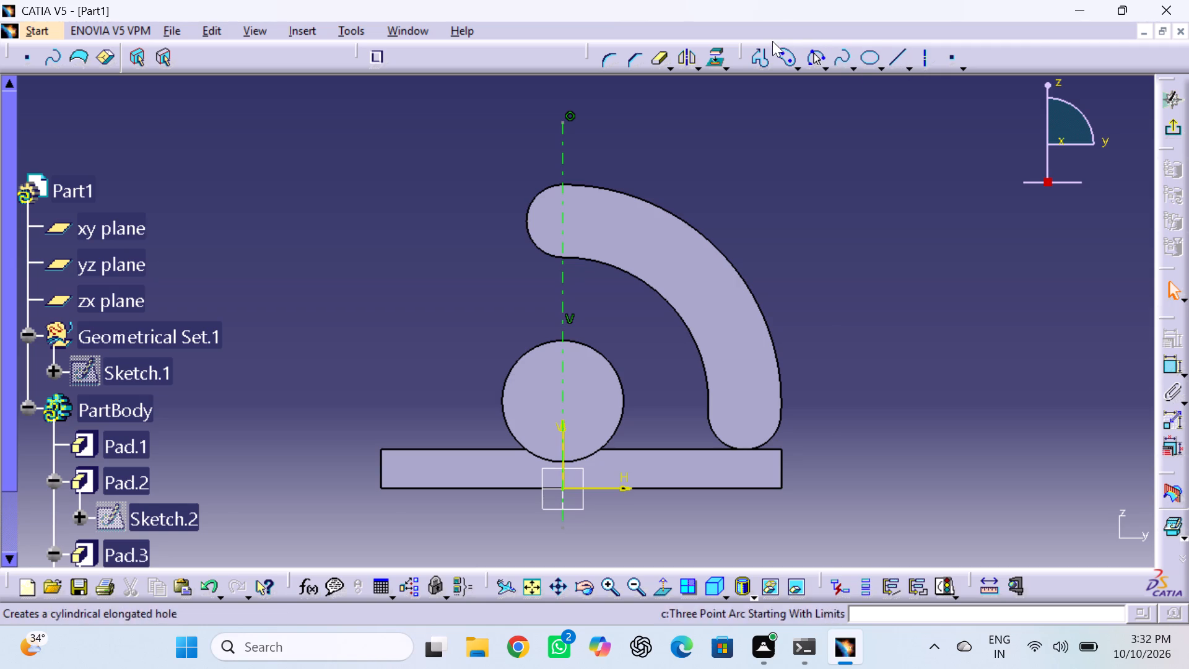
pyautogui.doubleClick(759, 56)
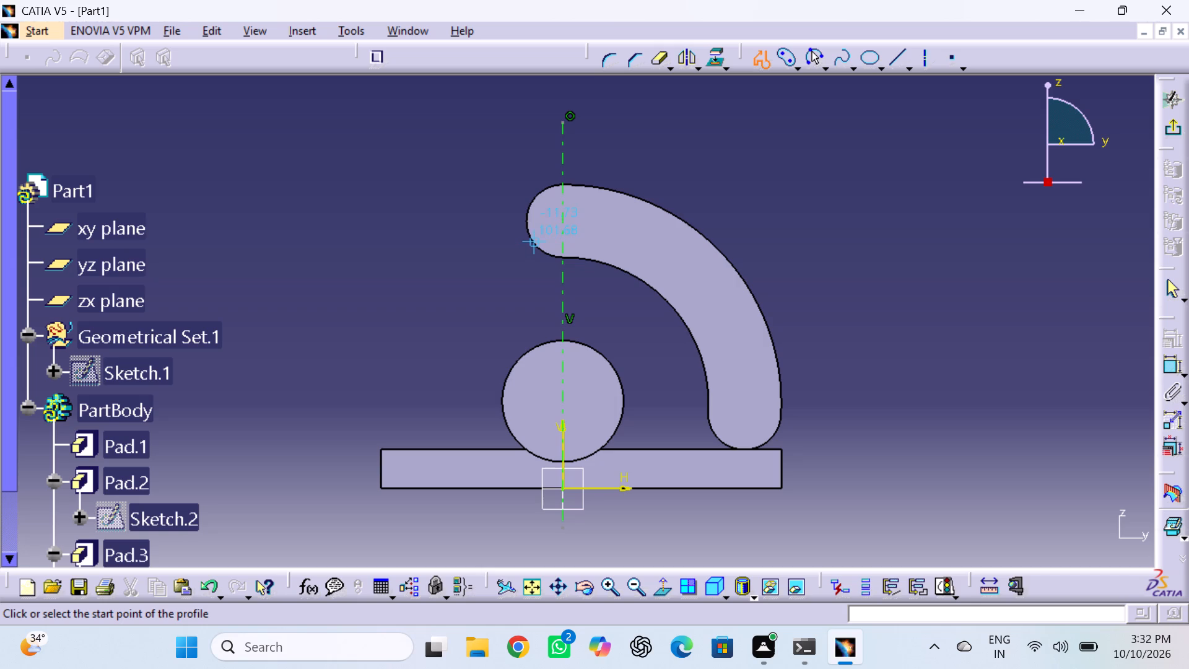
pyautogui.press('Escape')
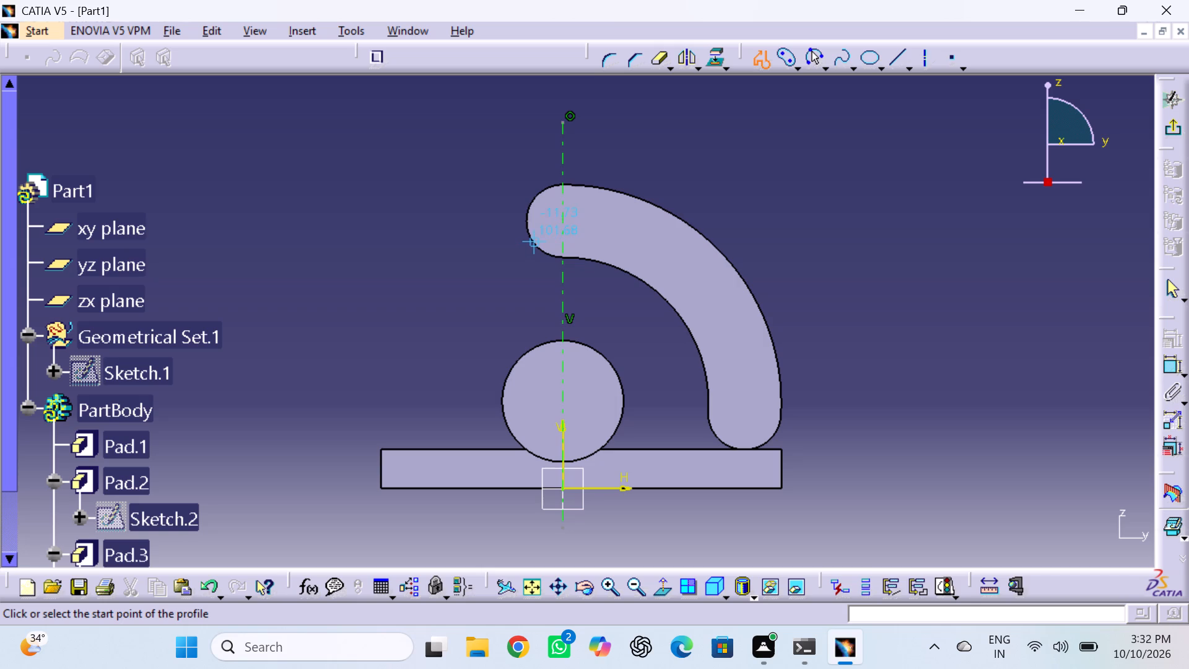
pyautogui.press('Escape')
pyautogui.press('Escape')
# Project the curved arm's rounded upper-end edge and its inner arc edge into the sketch.
pyautogui.click(534, 238)
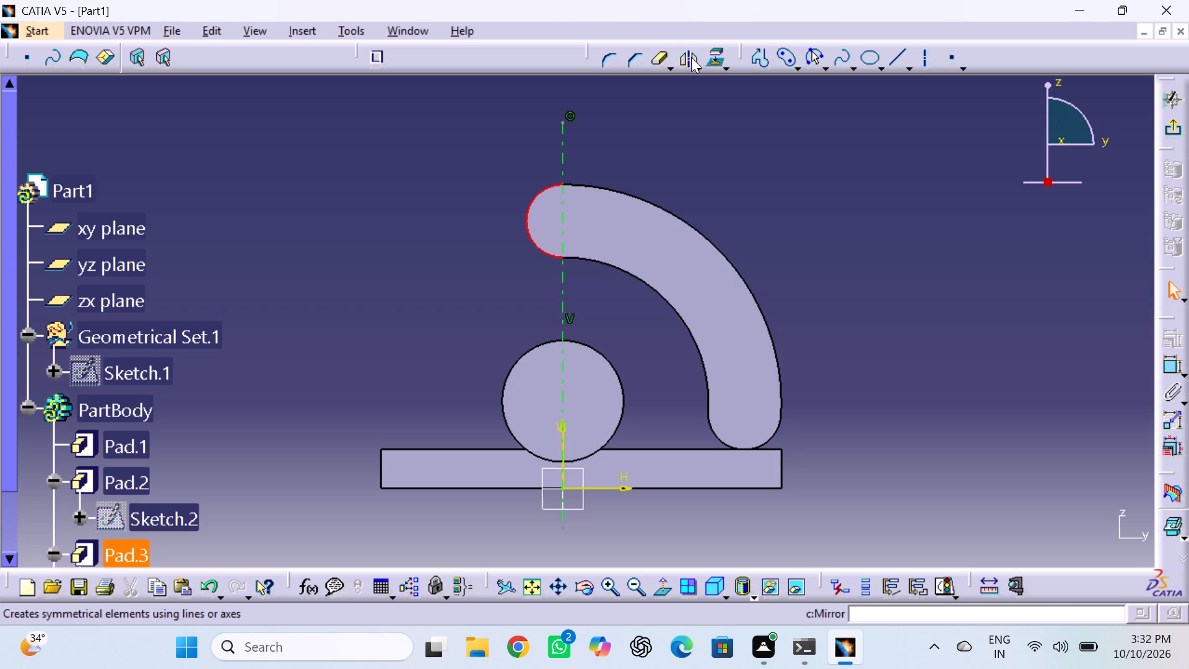
pyautogui.click(717, 53)
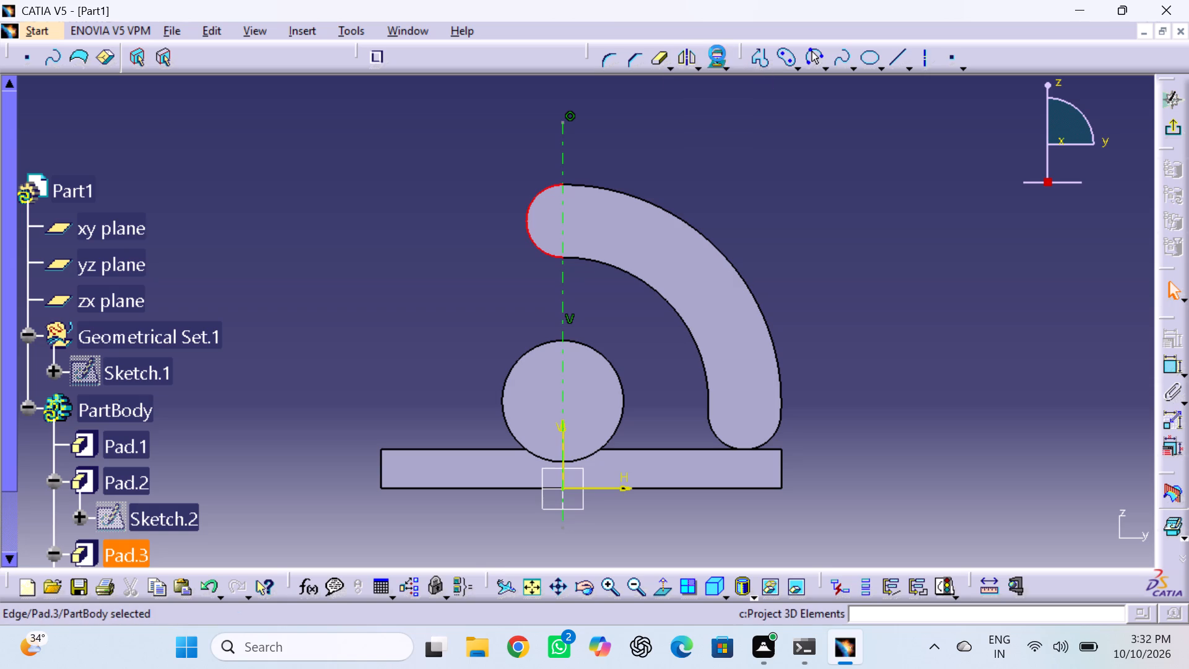
pyautogui.click(606, 263)
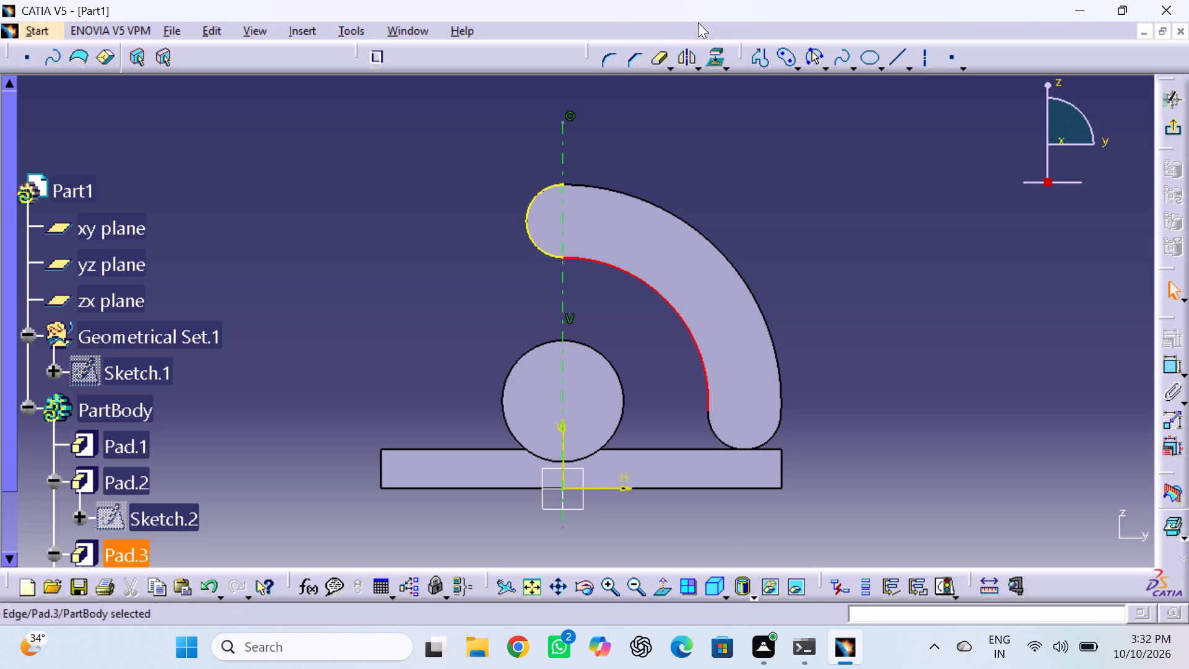
pyautogui.click(708, 55)
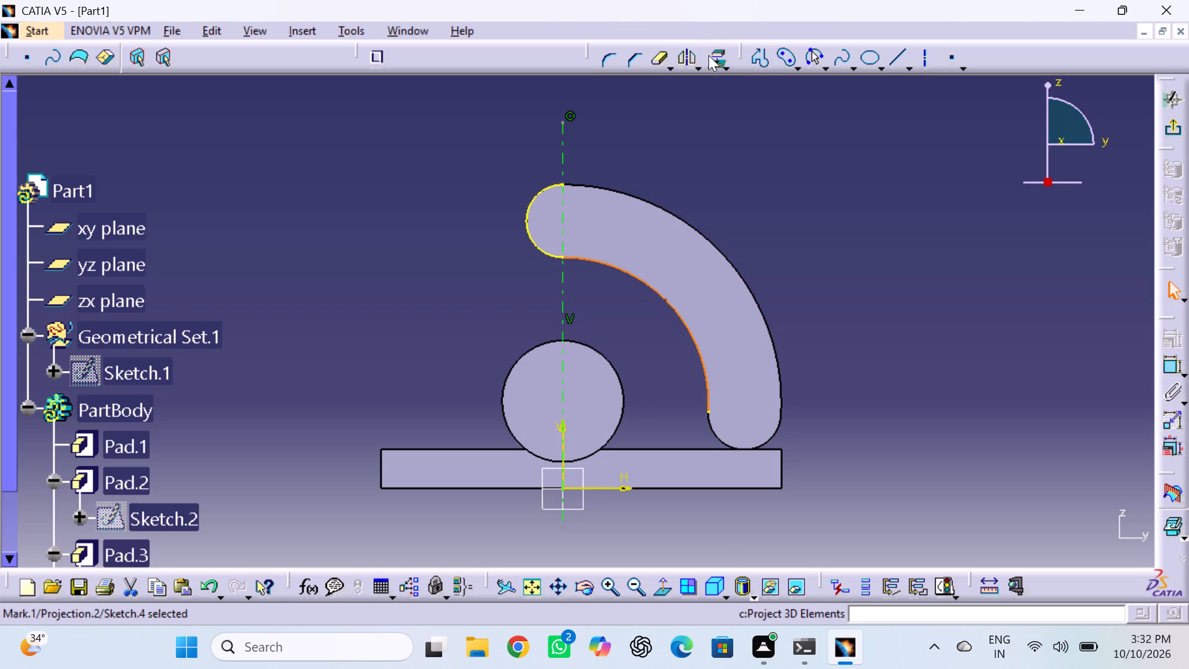
pyautogui.click(812, 180)
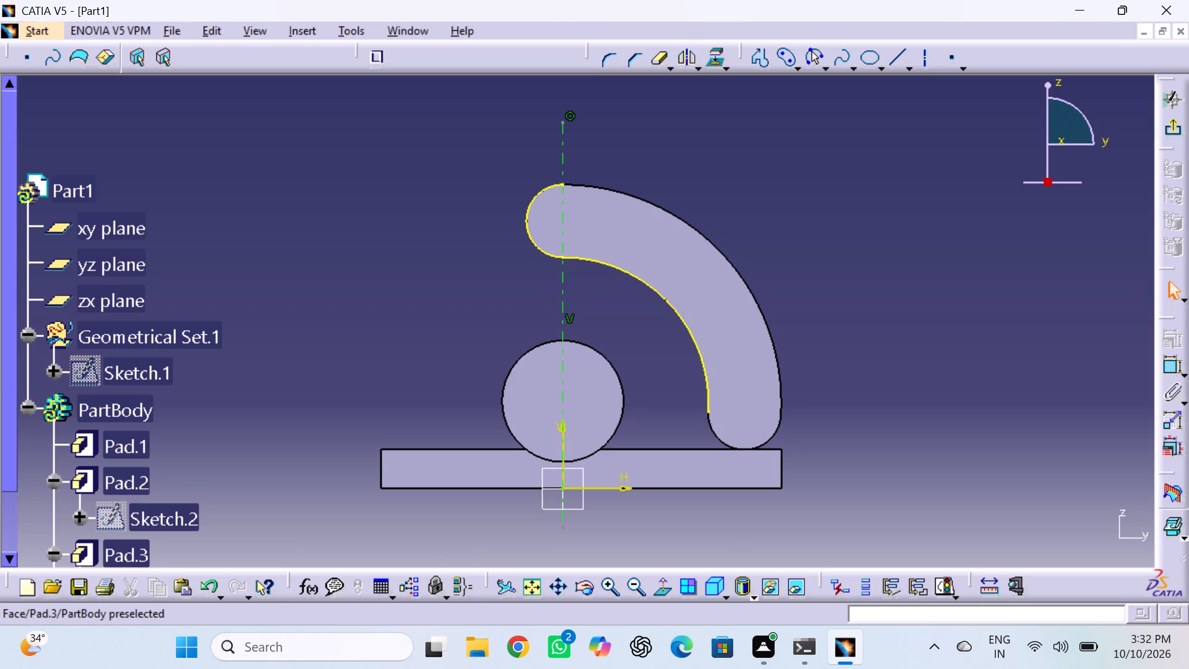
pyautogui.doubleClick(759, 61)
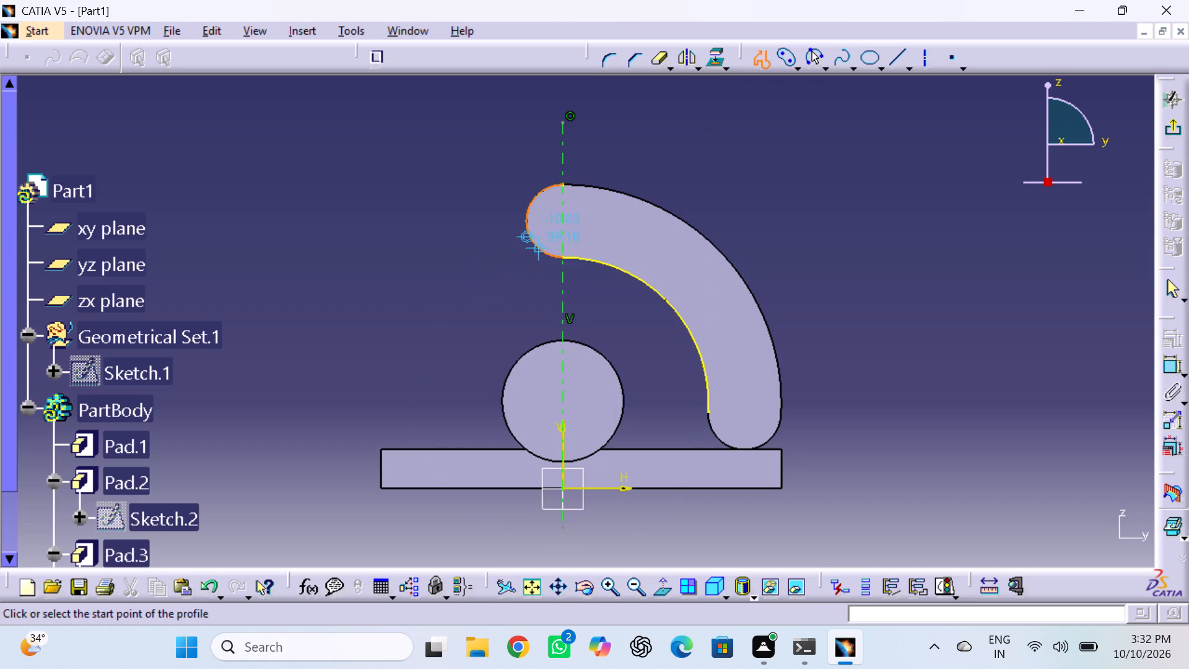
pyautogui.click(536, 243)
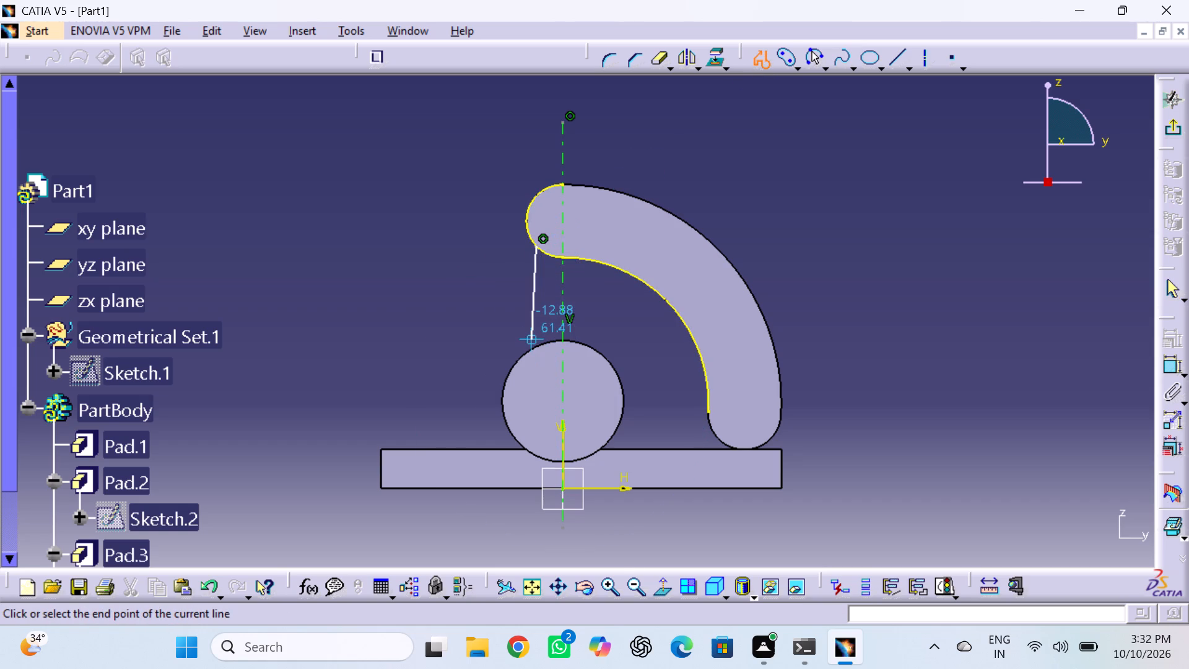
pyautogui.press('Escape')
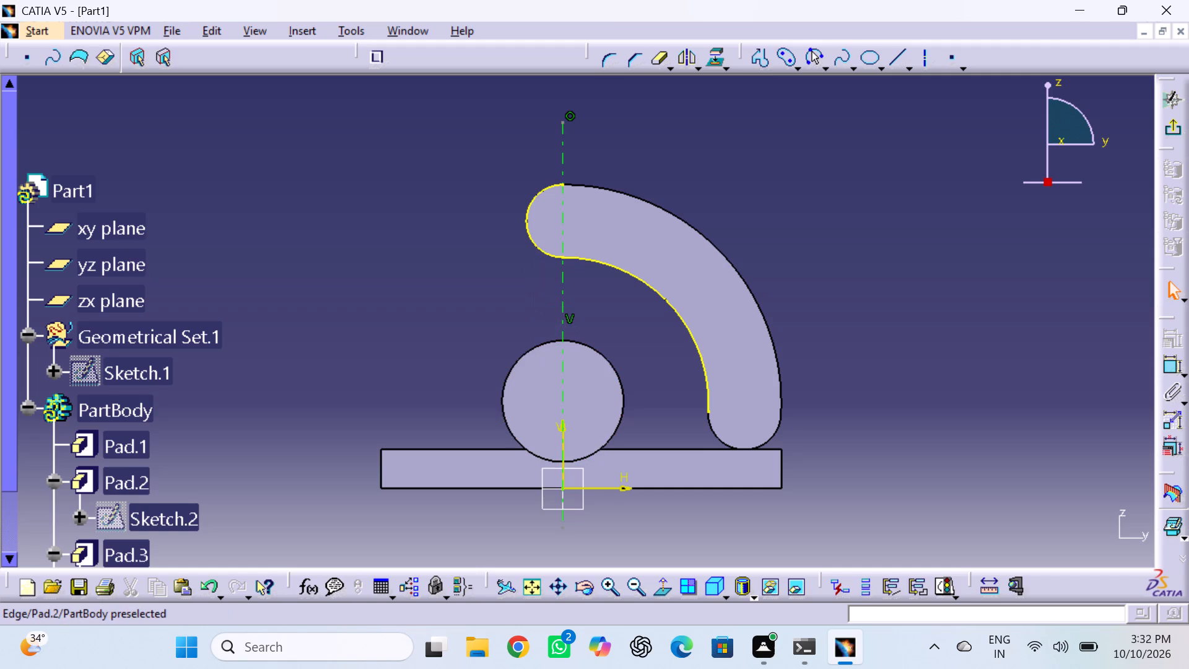
# Project the tube's circular outer edge into the sketch.
pyautogui.click(534, 343)
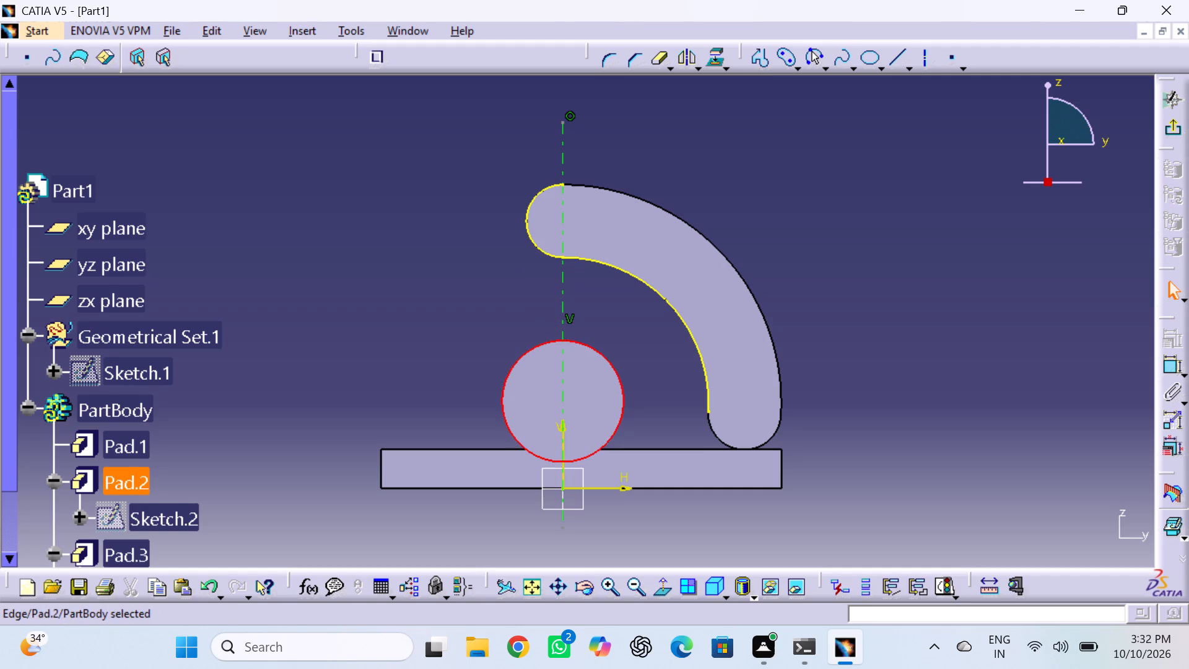
pyautogui.click(715, 57)
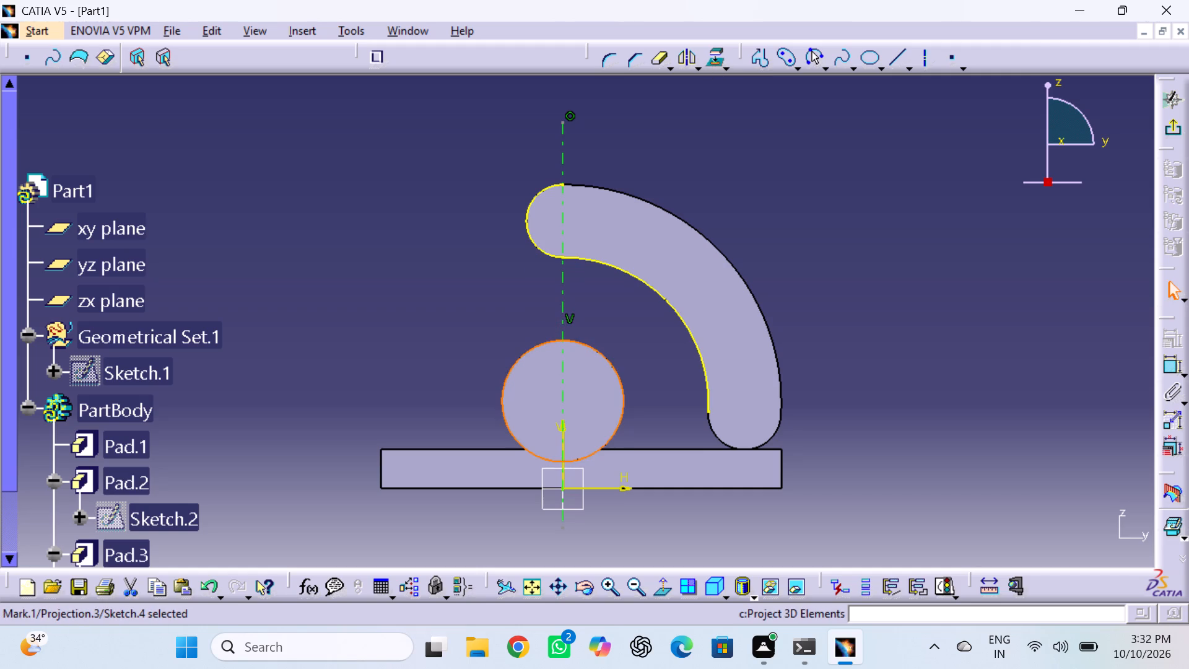
pyautogui.click(747, 242)
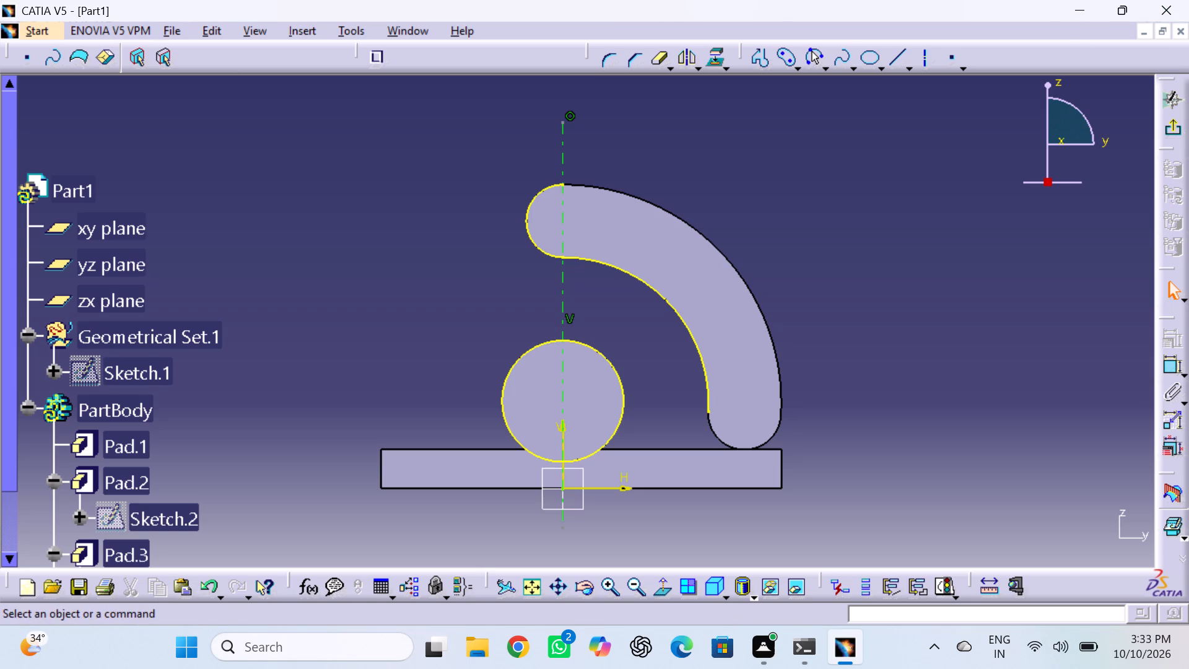
# Draw two vertical lines, about 40 mm and 36 mm long, either side of the axis, joining the projected arm edges to the tube circle.
pyautogui.doubleClick(764, 59)
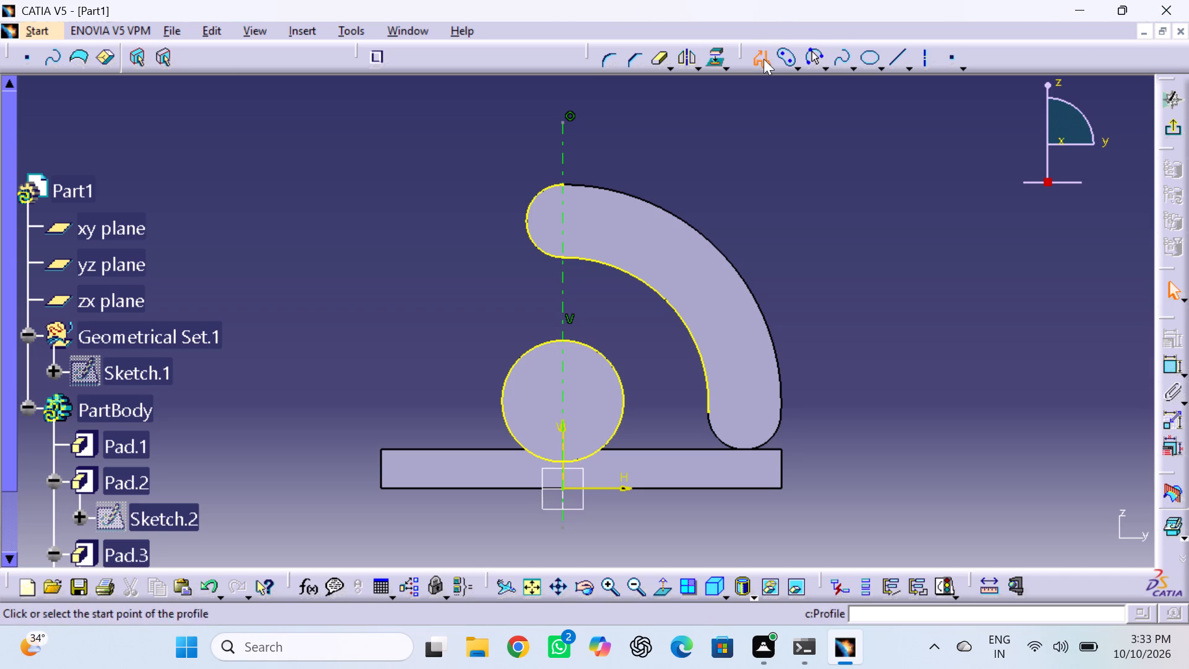
pyautogui.click(540, 247)
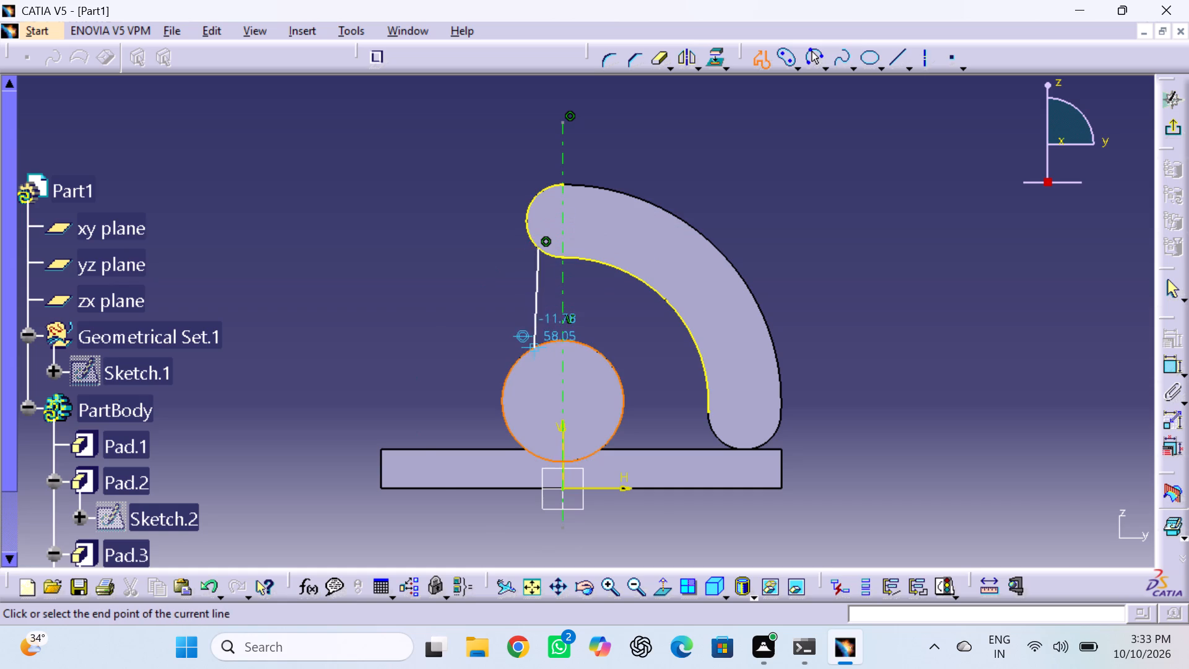
pyautogui.click(540, 346)
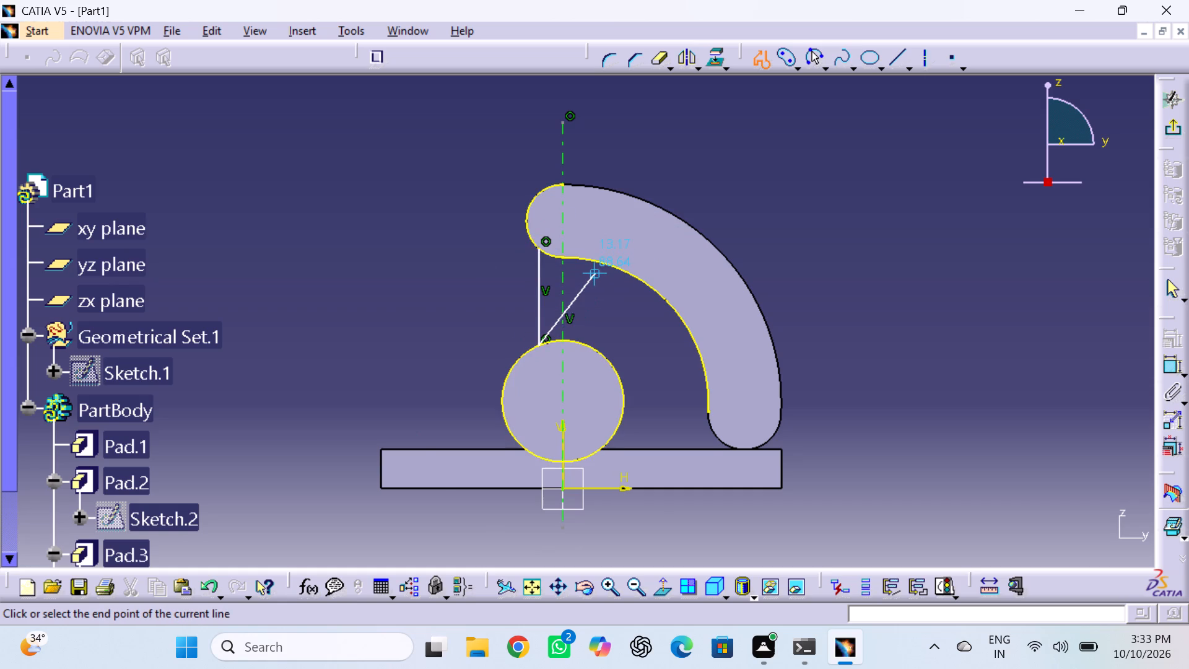
pyautogui.press('Escape')
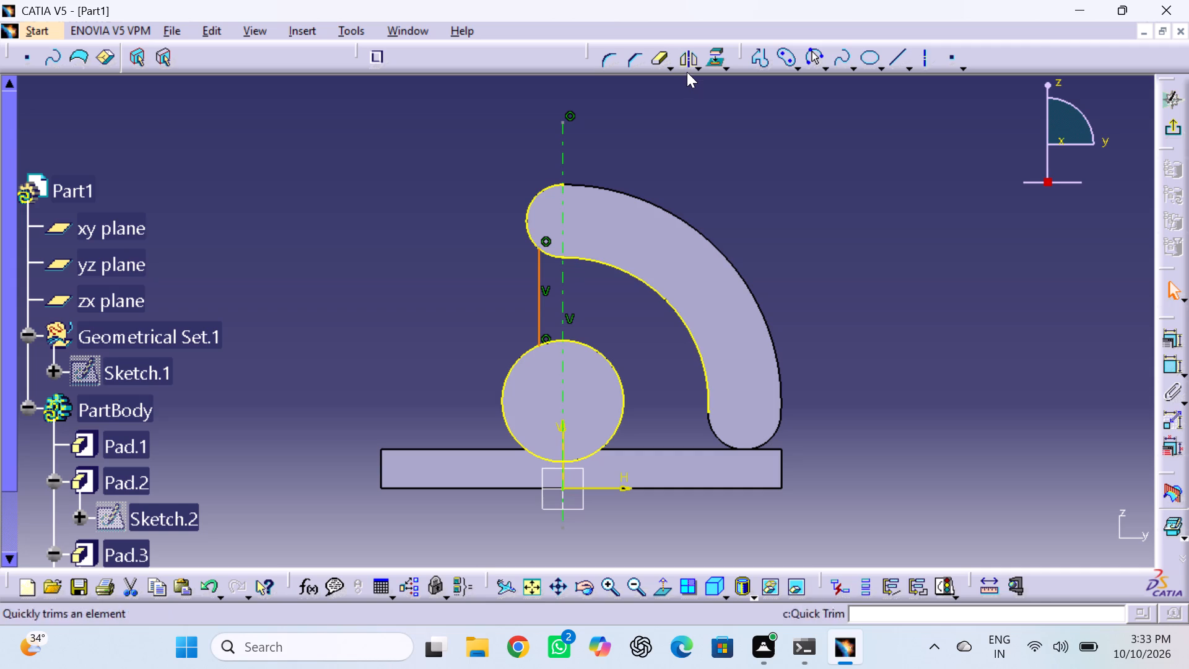
pyautogui.click(762, 61)
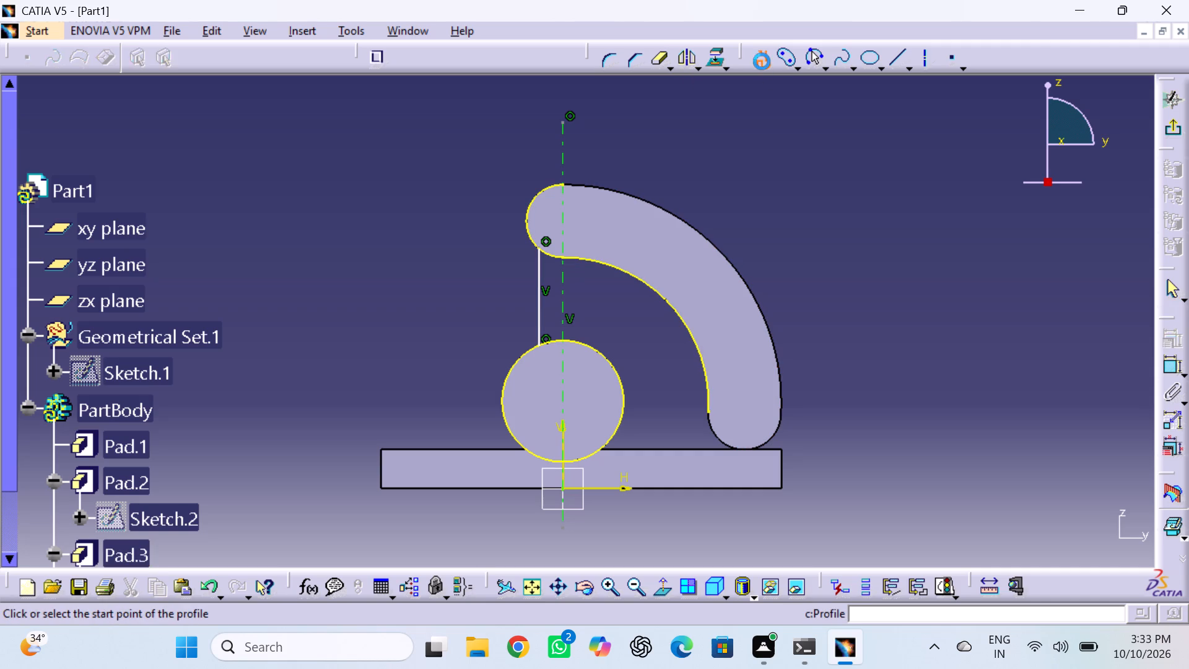
pyautogui.click(588, 258)
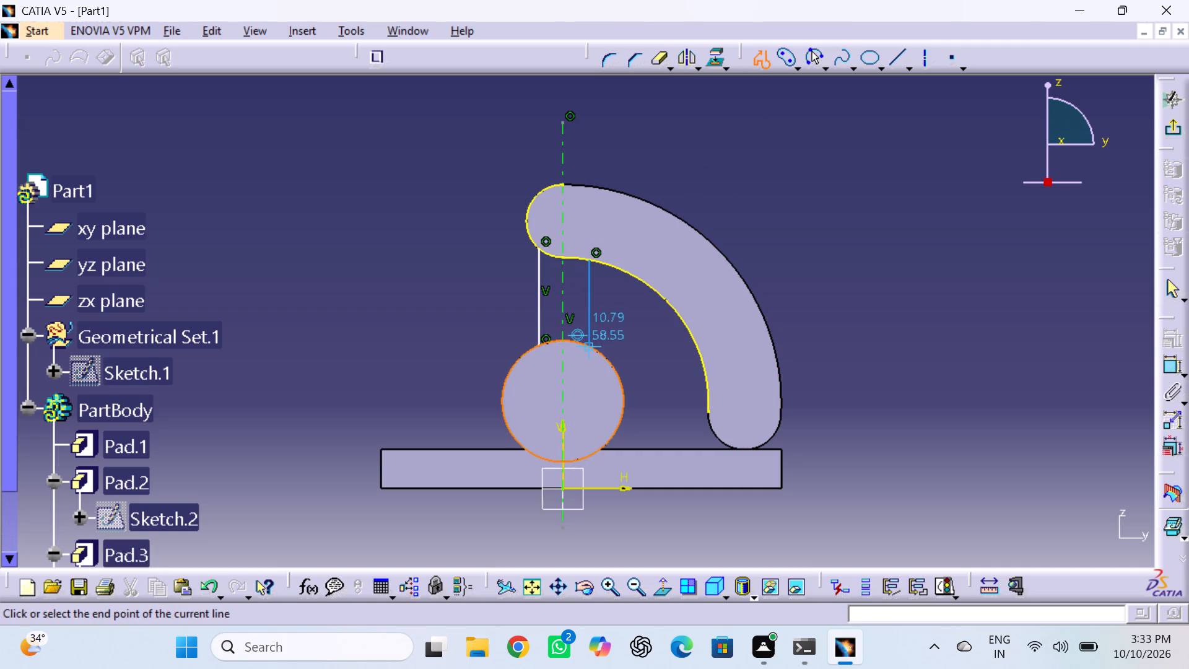
pyautogui.click(588, 345)
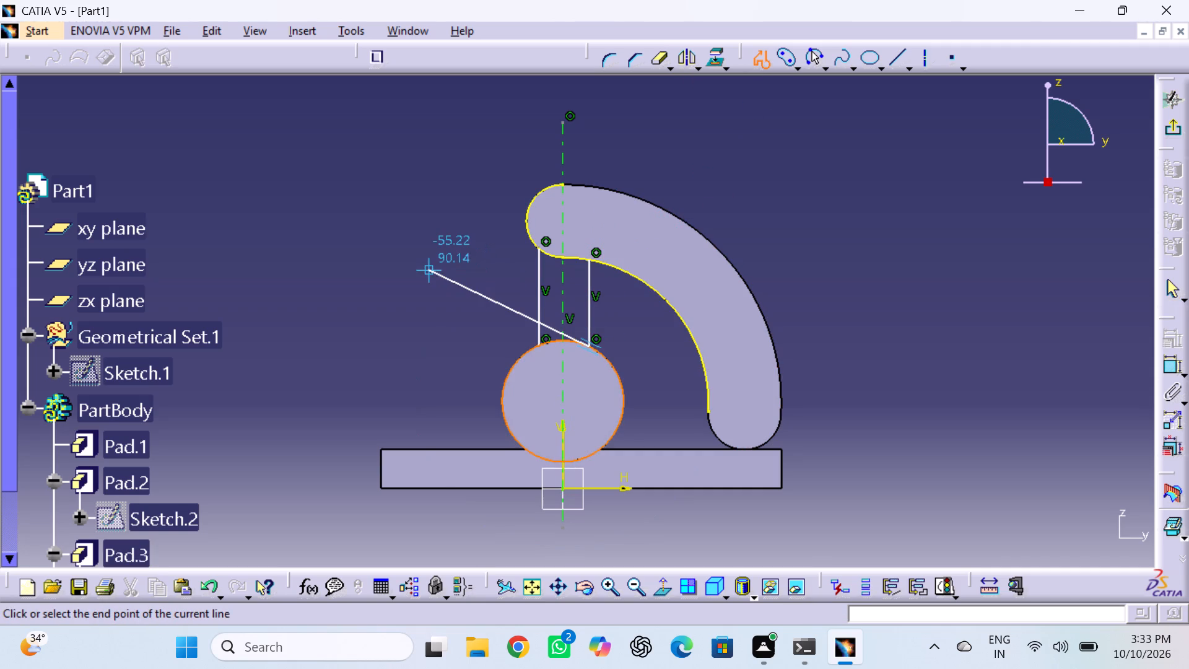
pyautogui.click(1170, 289)
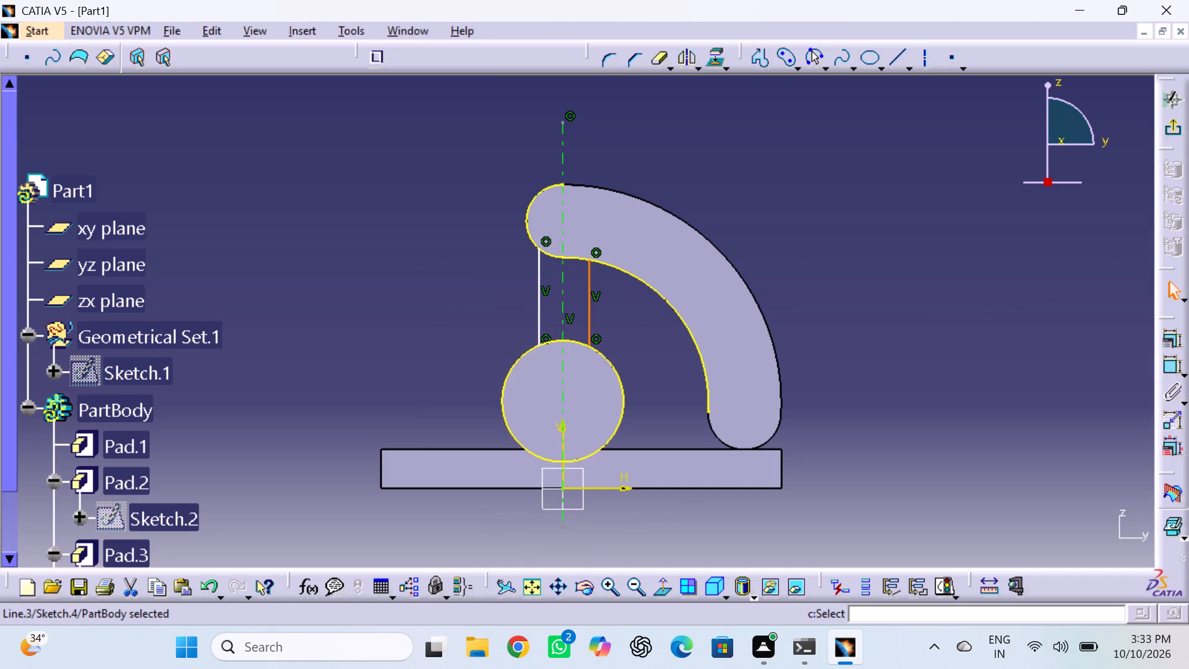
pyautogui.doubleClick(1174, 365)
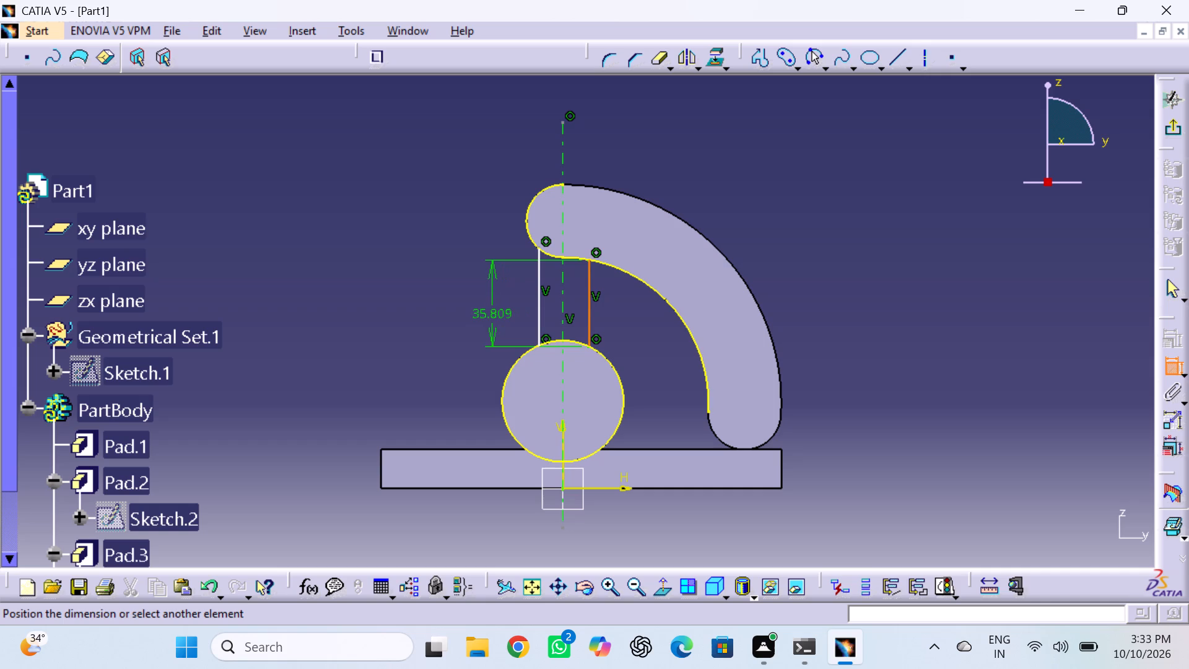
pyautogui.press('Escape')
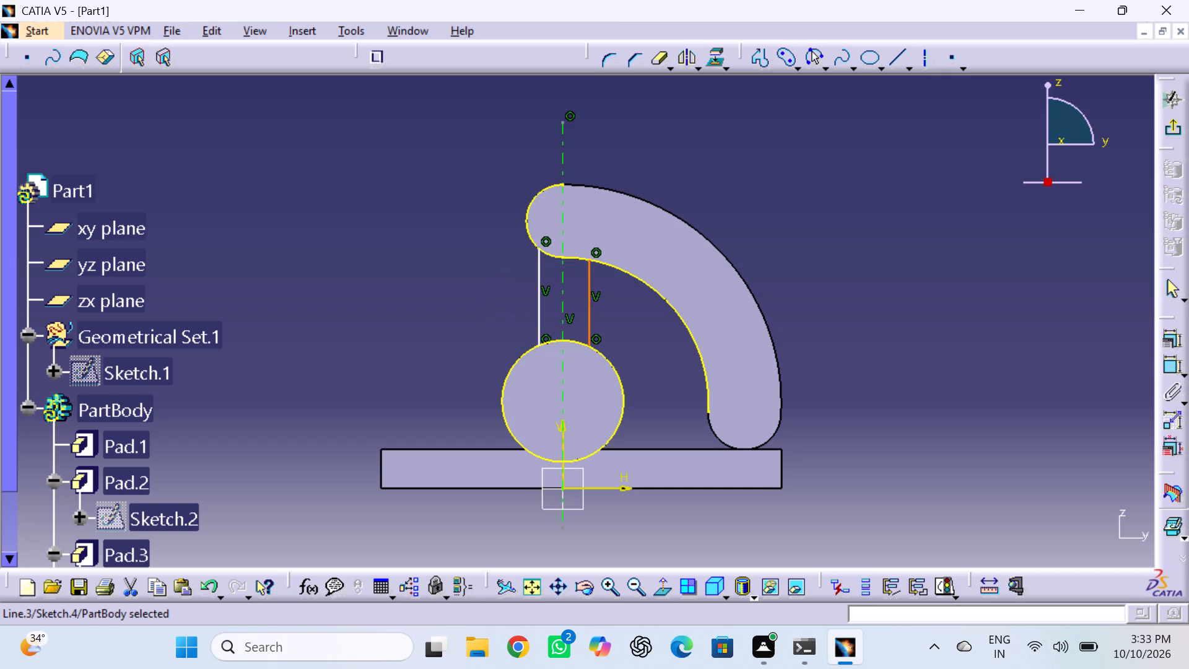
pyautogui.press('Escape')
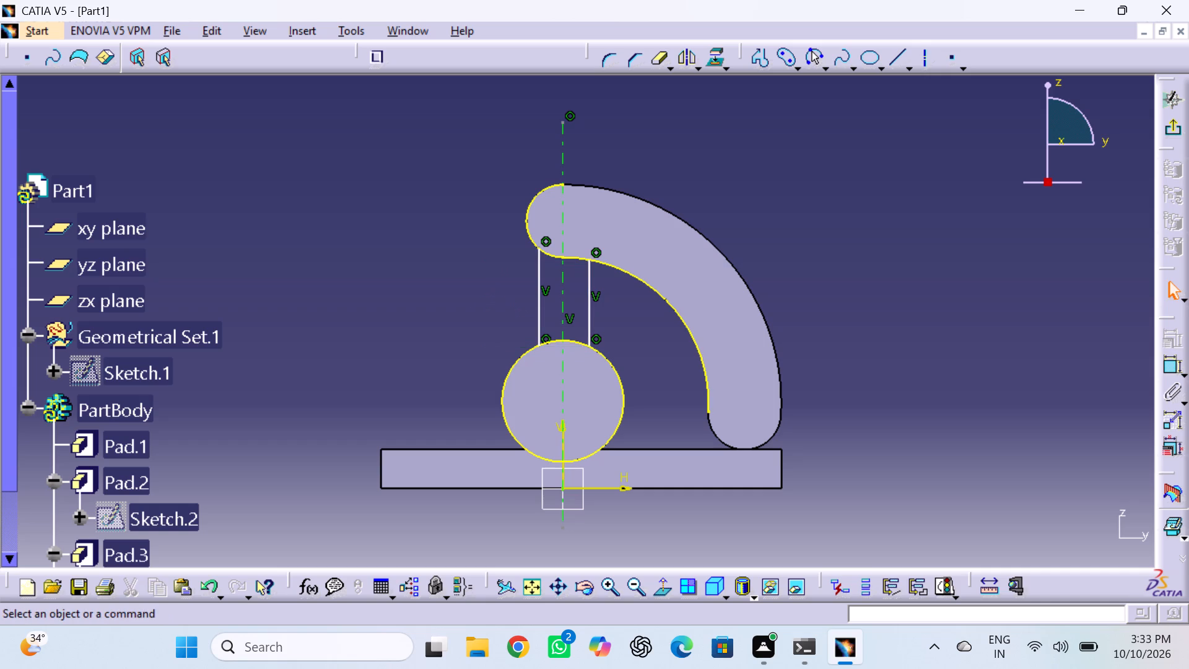
# Add a distance constraint between the two vertical lines, placed above the arm.
pyautogui.tripleClick(1174, 359)
pyautogui.click(1165, 369)
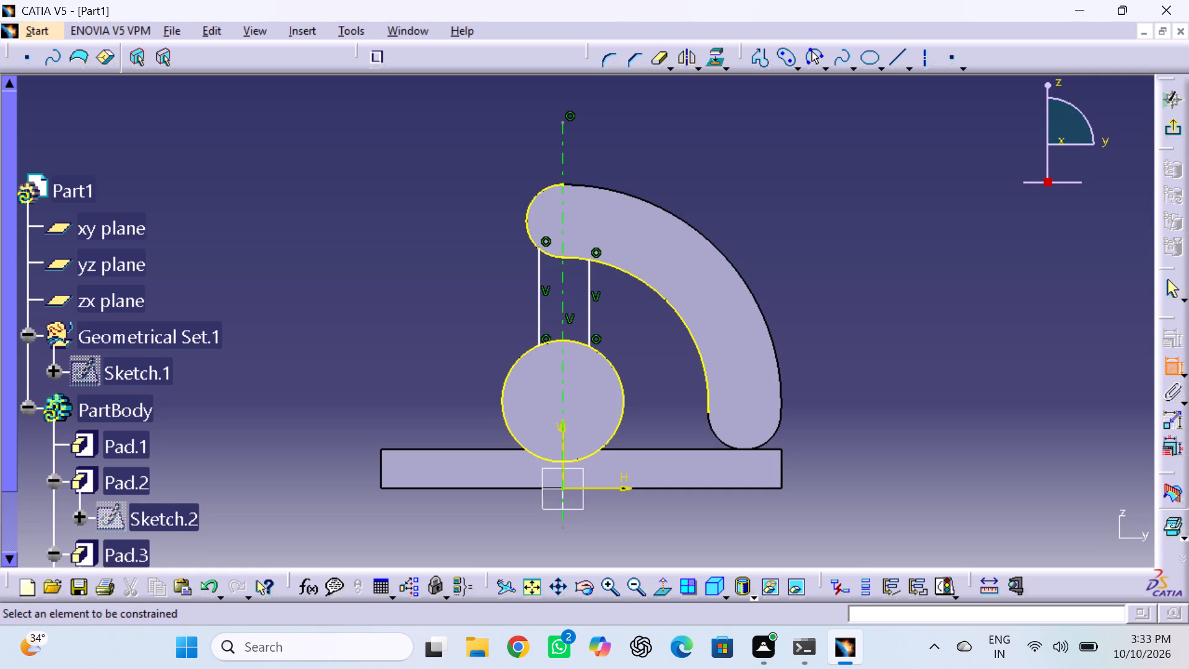
pyautogui.click(539, 303)
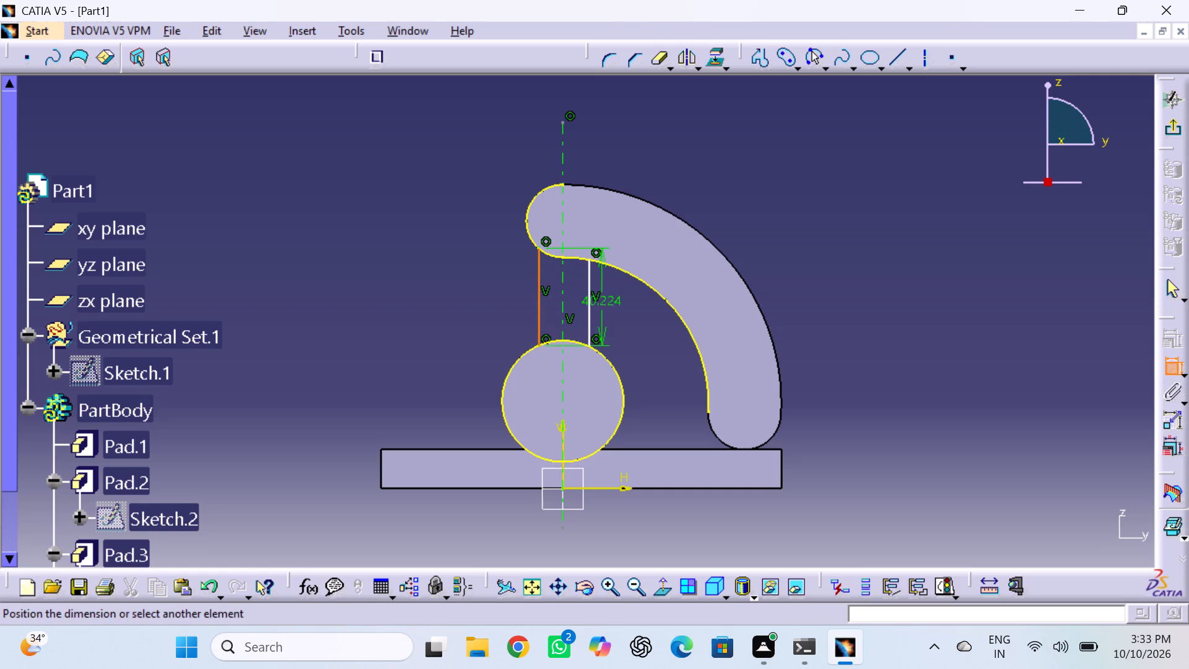
pyautogui.click(589, 299)
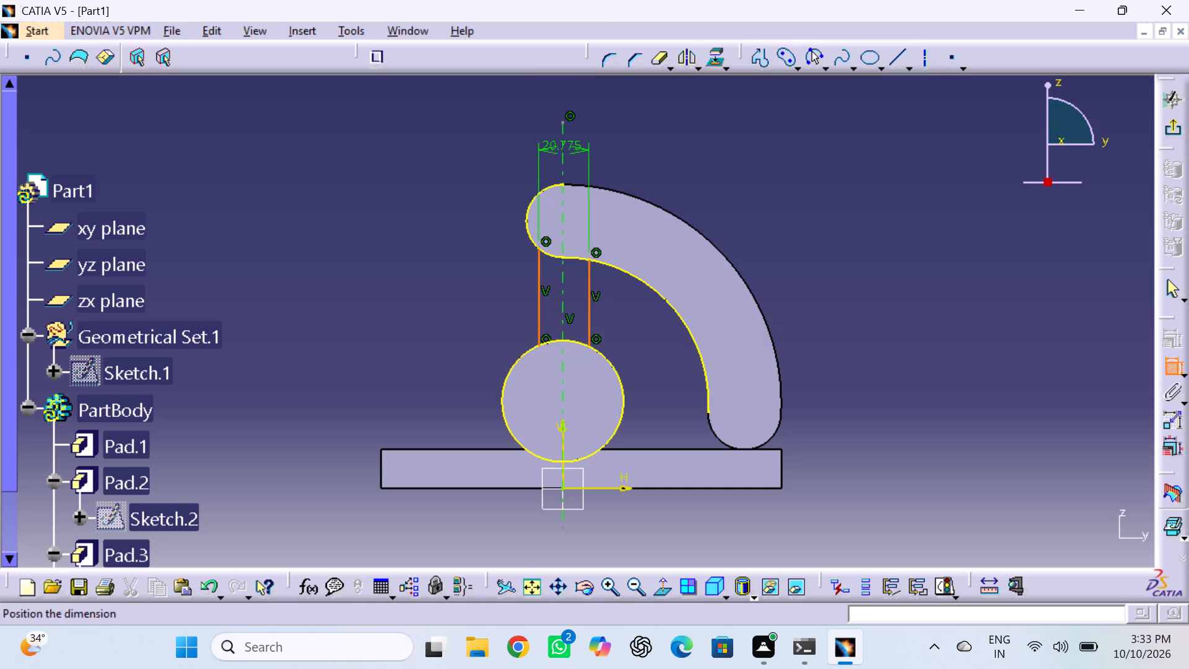
pyautogui.click(564, 141)
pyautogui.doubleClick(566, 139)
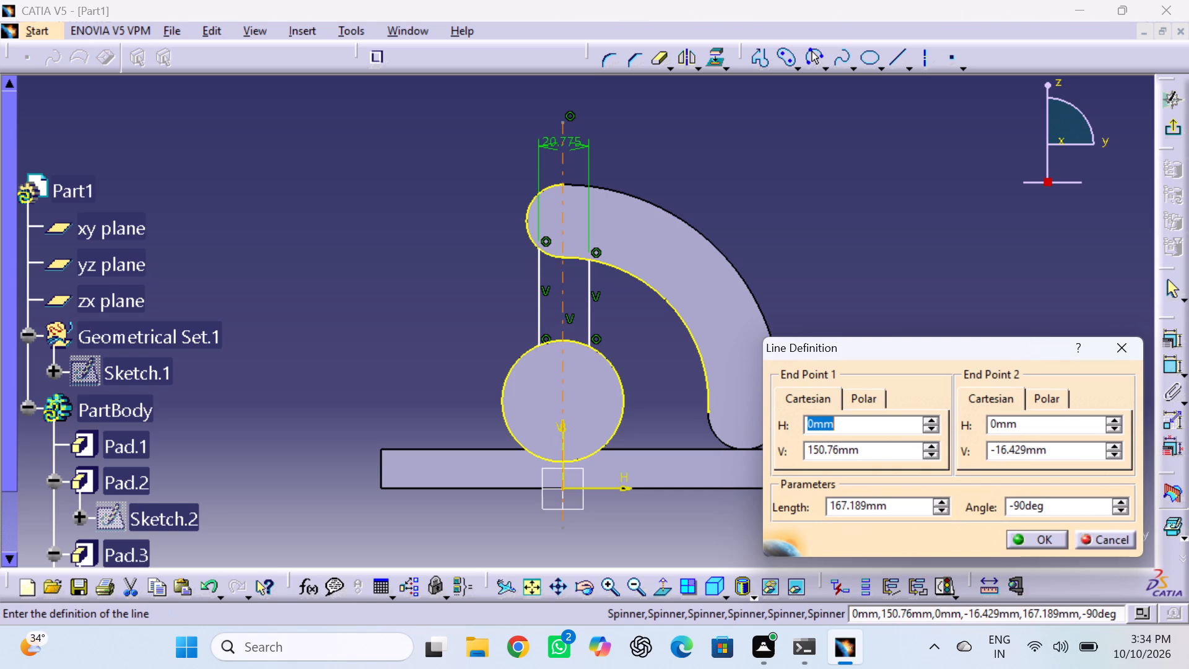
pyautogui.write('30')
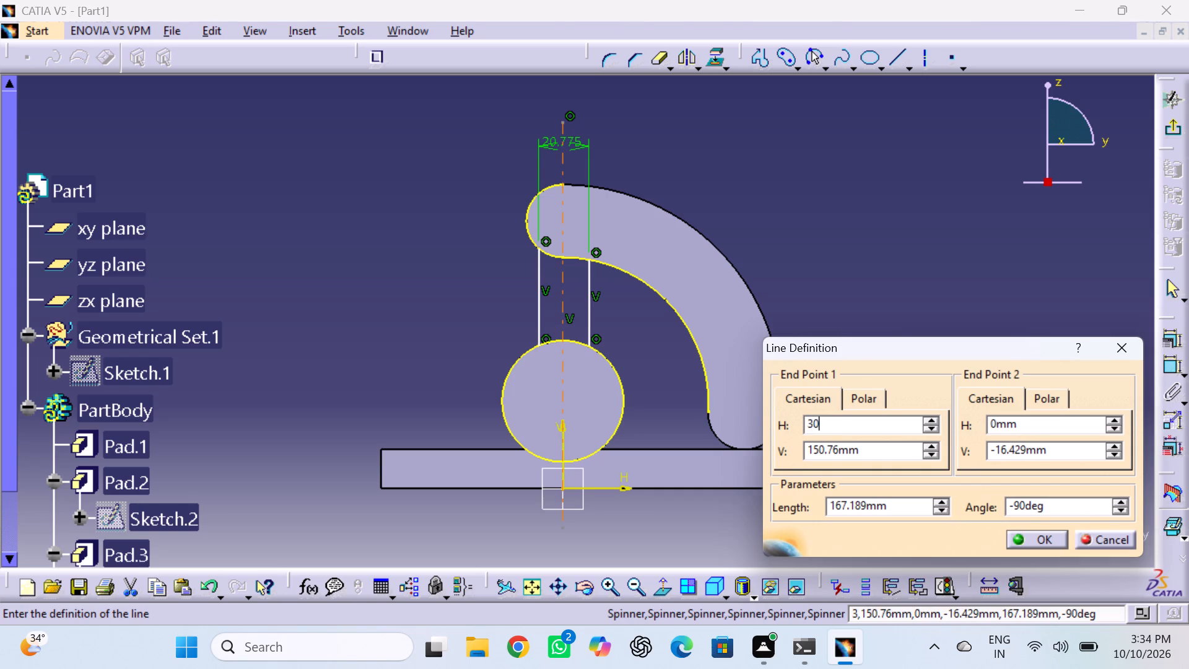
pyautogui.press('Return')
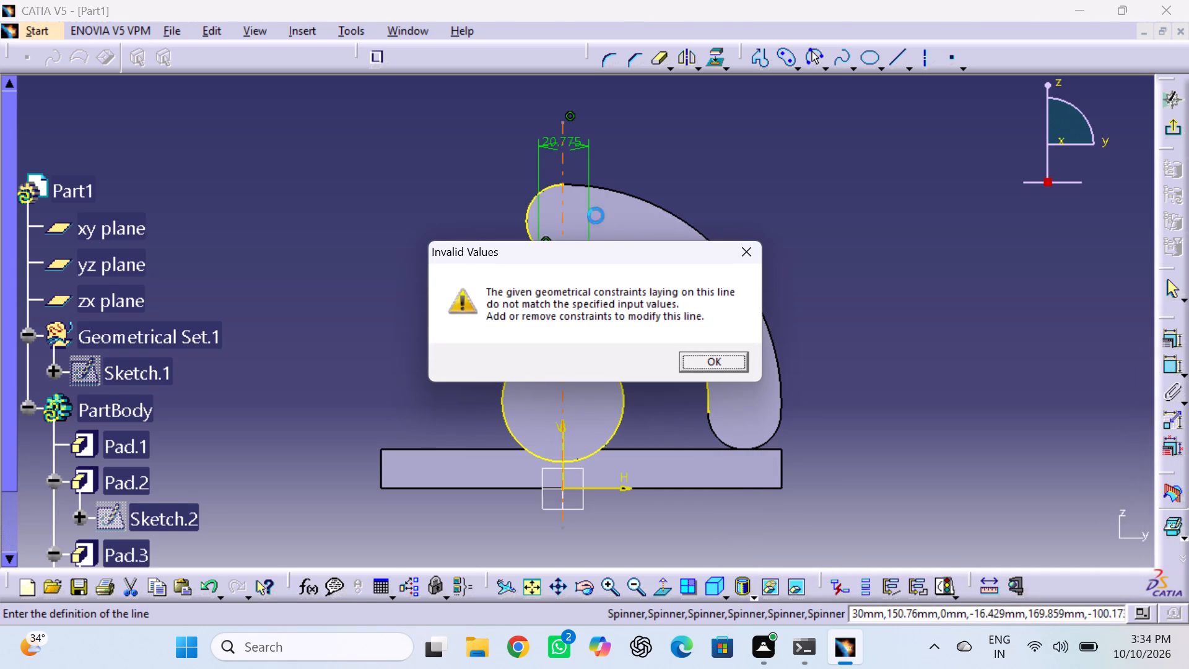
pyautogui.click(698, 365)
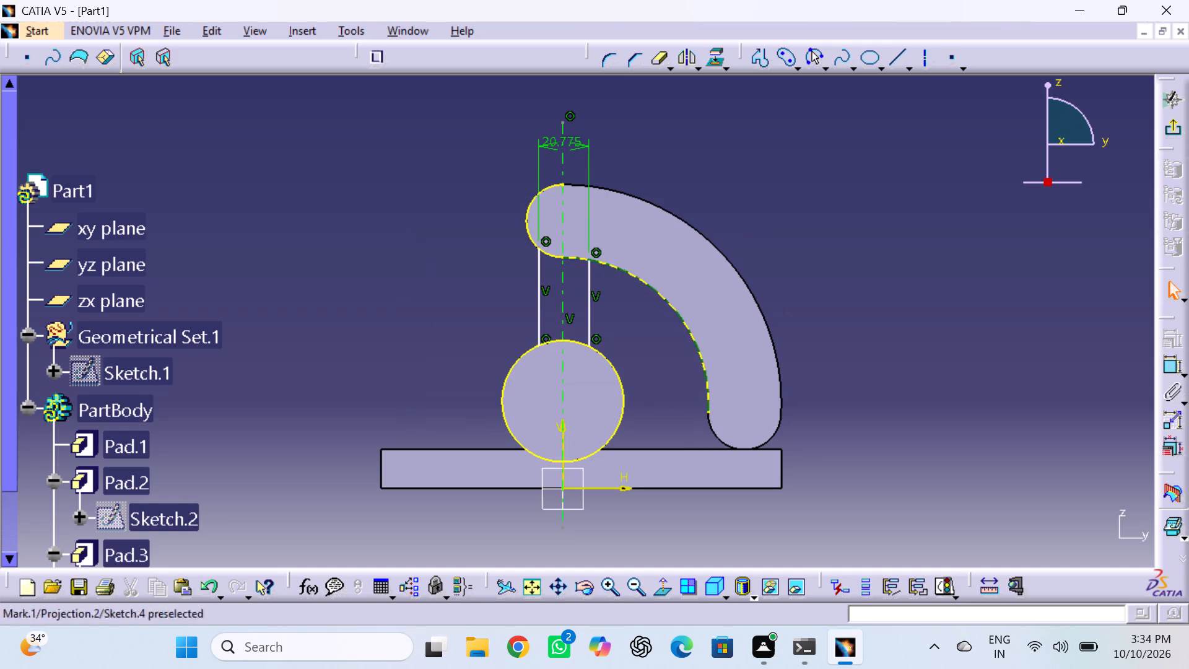
# Set the distance between the two vertical lines to 30 mm.
pyautogui.doubleClick(575, 138)
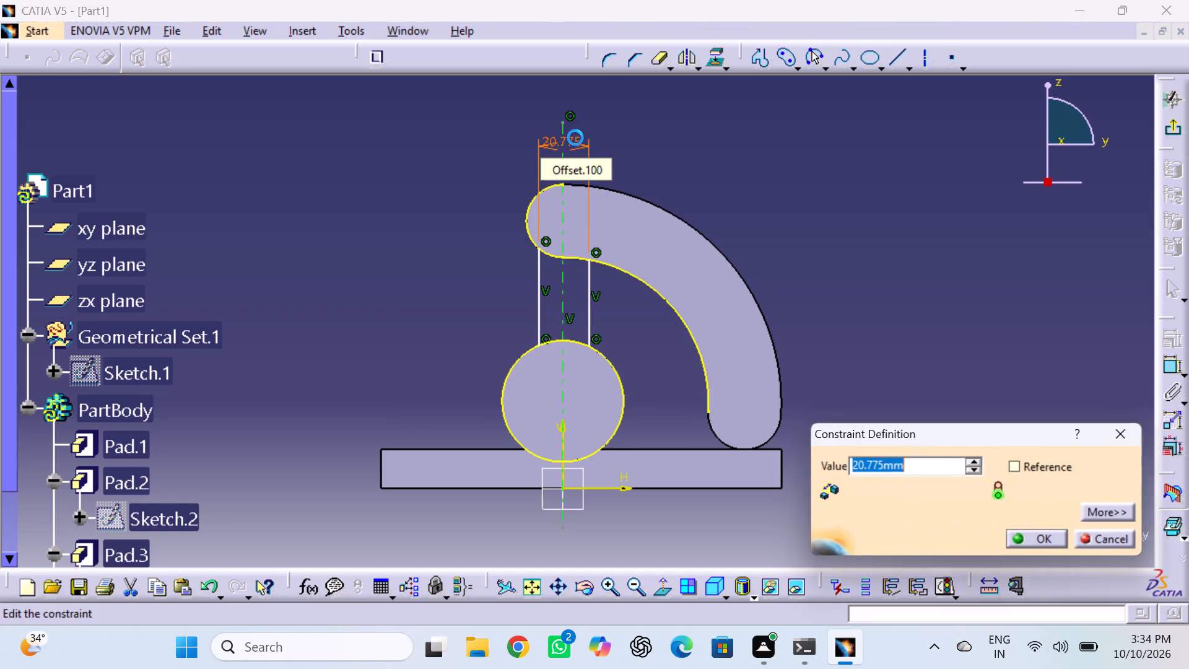
pyautogui.press('3')
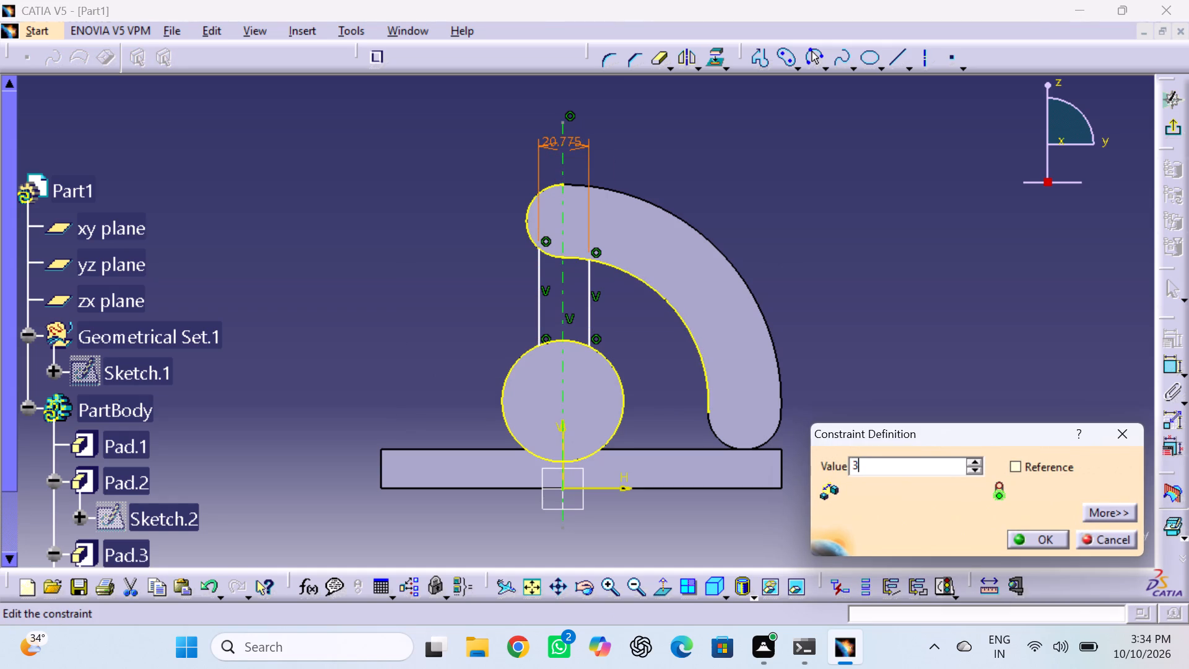
pyautogui.press('0')
pyautogui.press('Return')
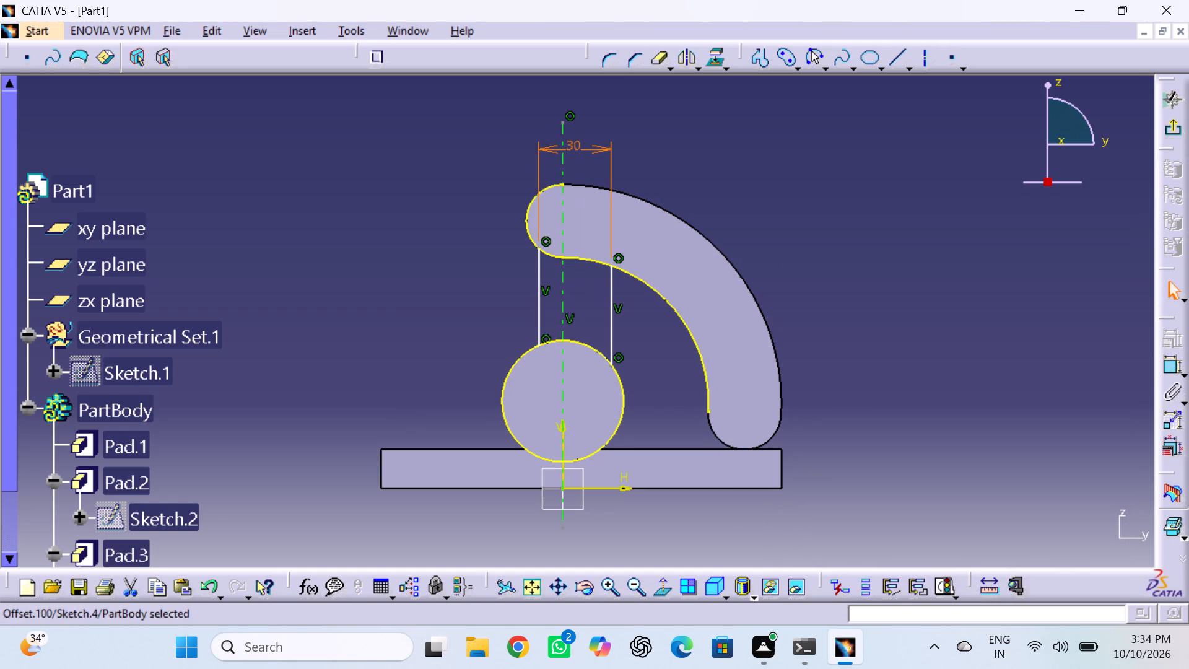
# Dimension the outer vertical line, on the arm's rounded-end side, from the vertical axis and set the distance to 15 mm.
pyautogui.click(1165, 362)
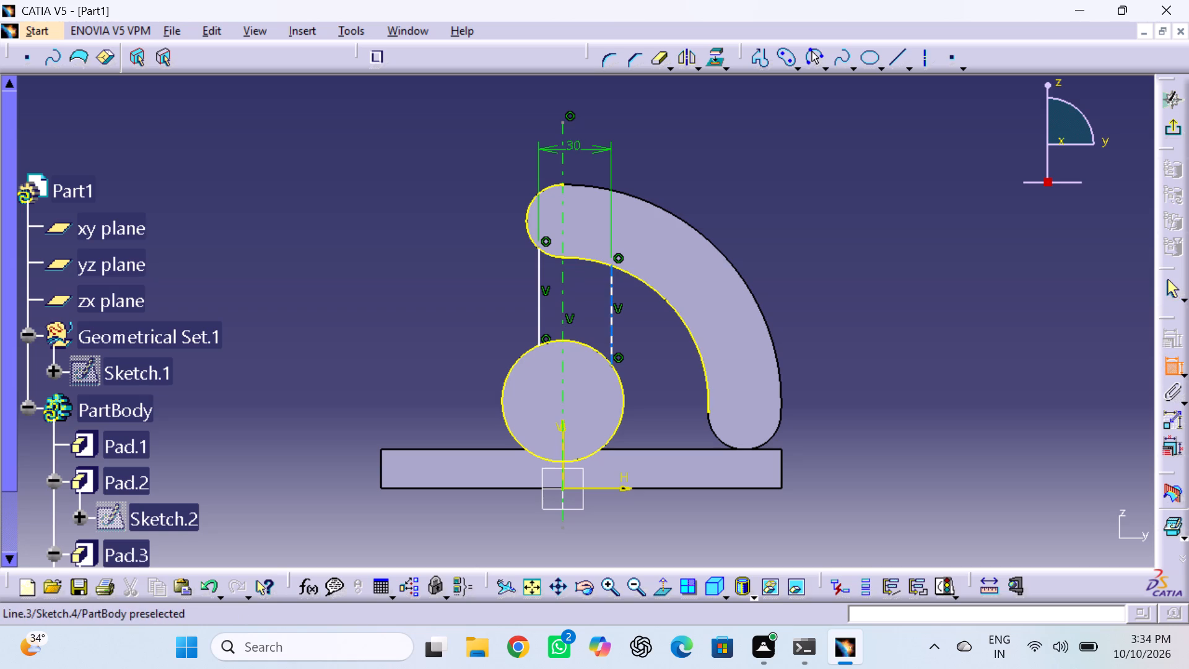
pyautogui.click(563, 285)
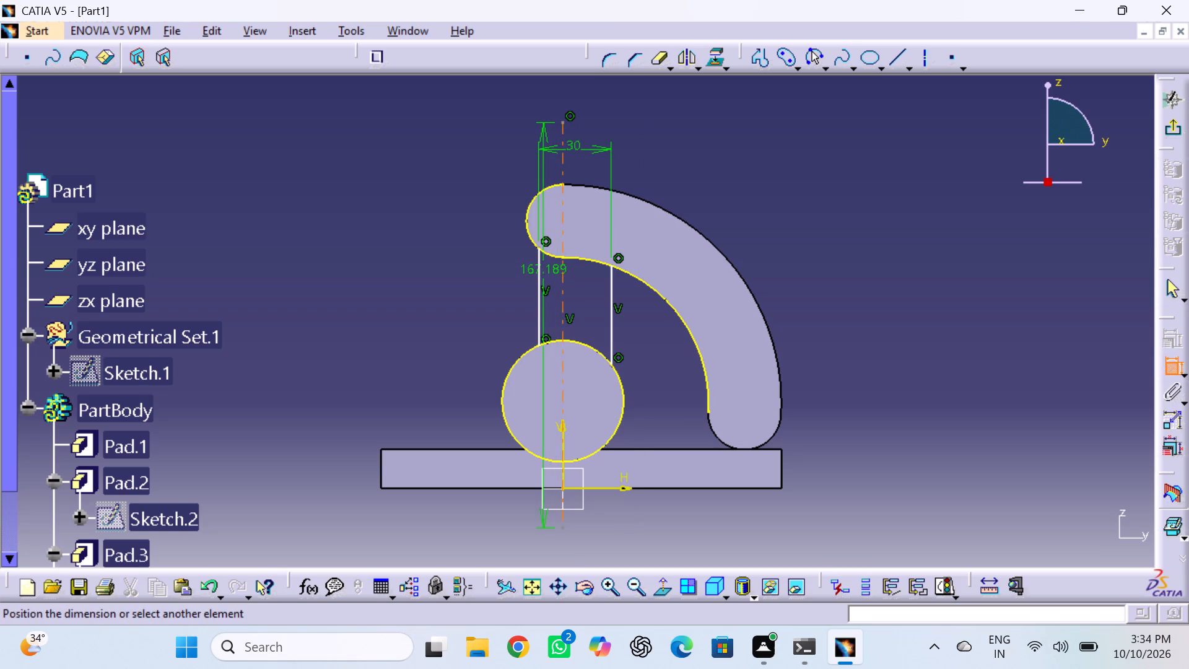
pyautogui.click(540, 271)
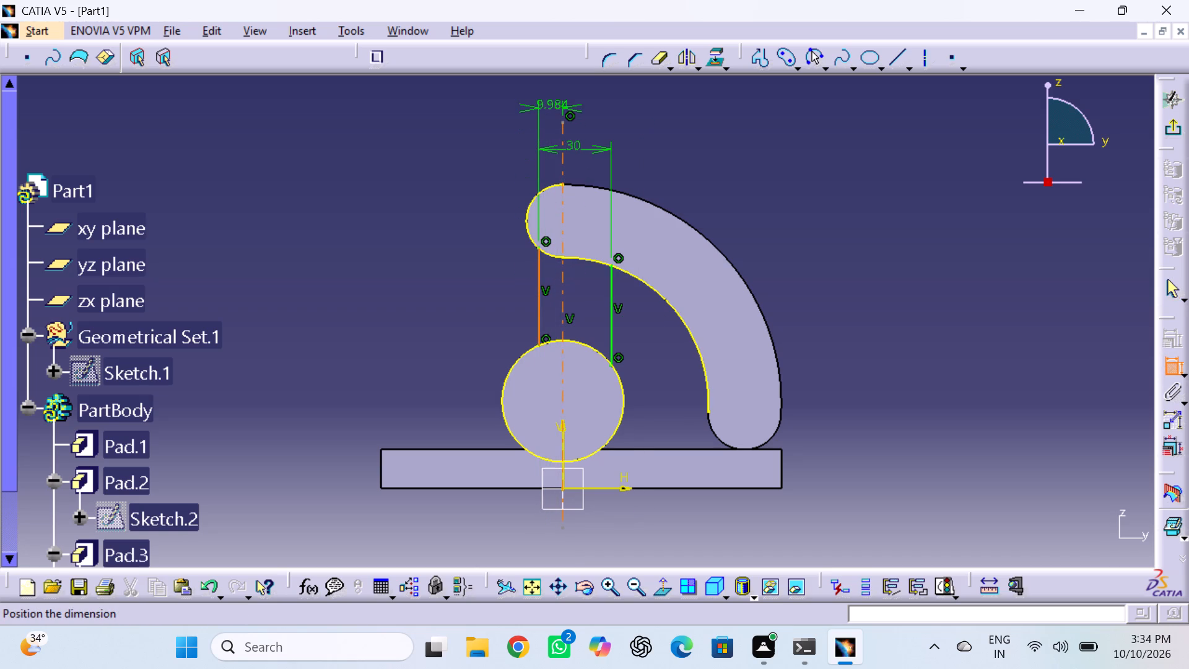
pyautogui.click(546, 121)
pyautogui.doubleClick(549, 111)
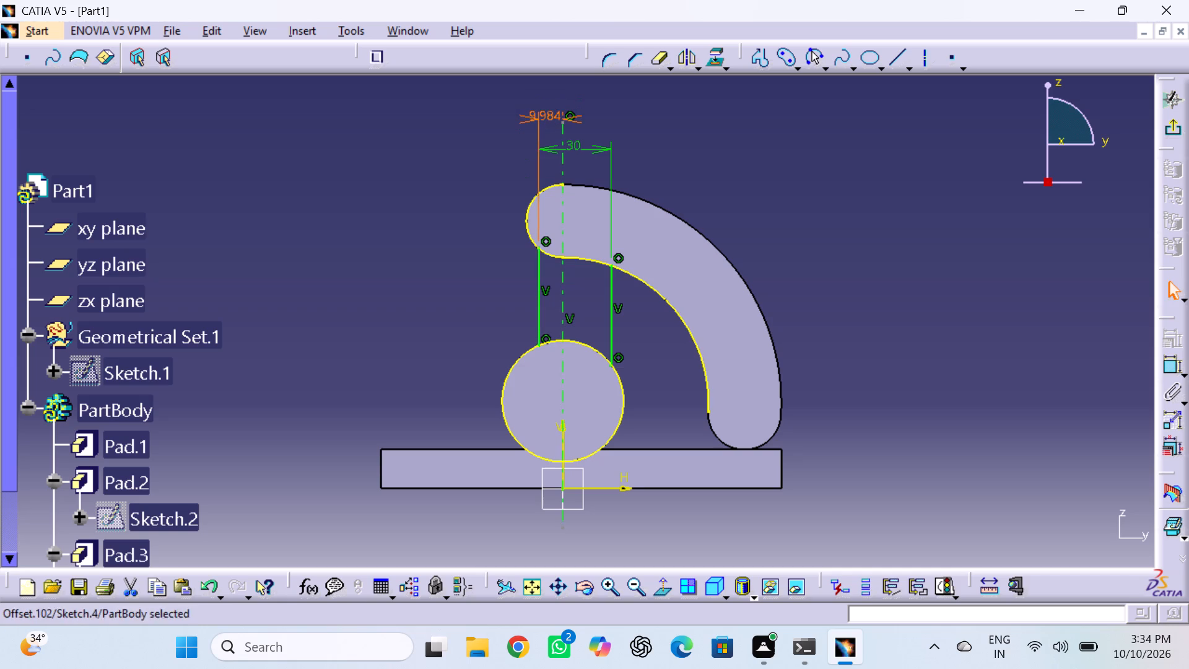
pyautogui.write('15')
pyautogui.press('Return')
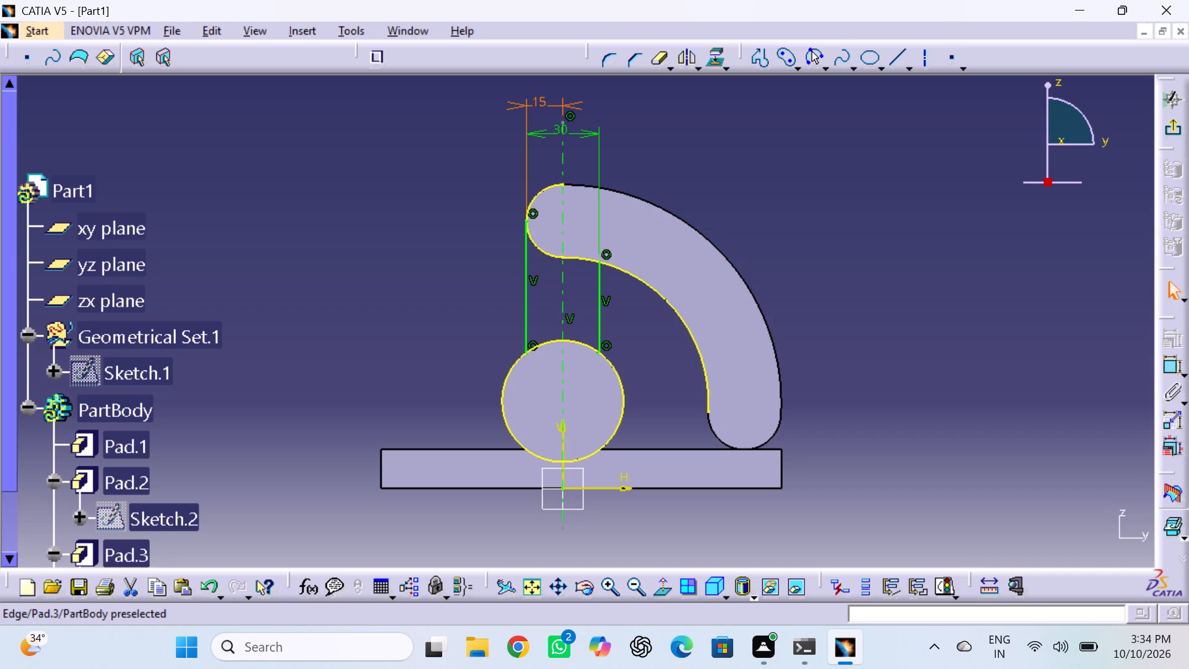
# Quick Trim the projected tube circle, keeping only its upper arc between the two vertical lines.
pyautogui.click(660, 56)
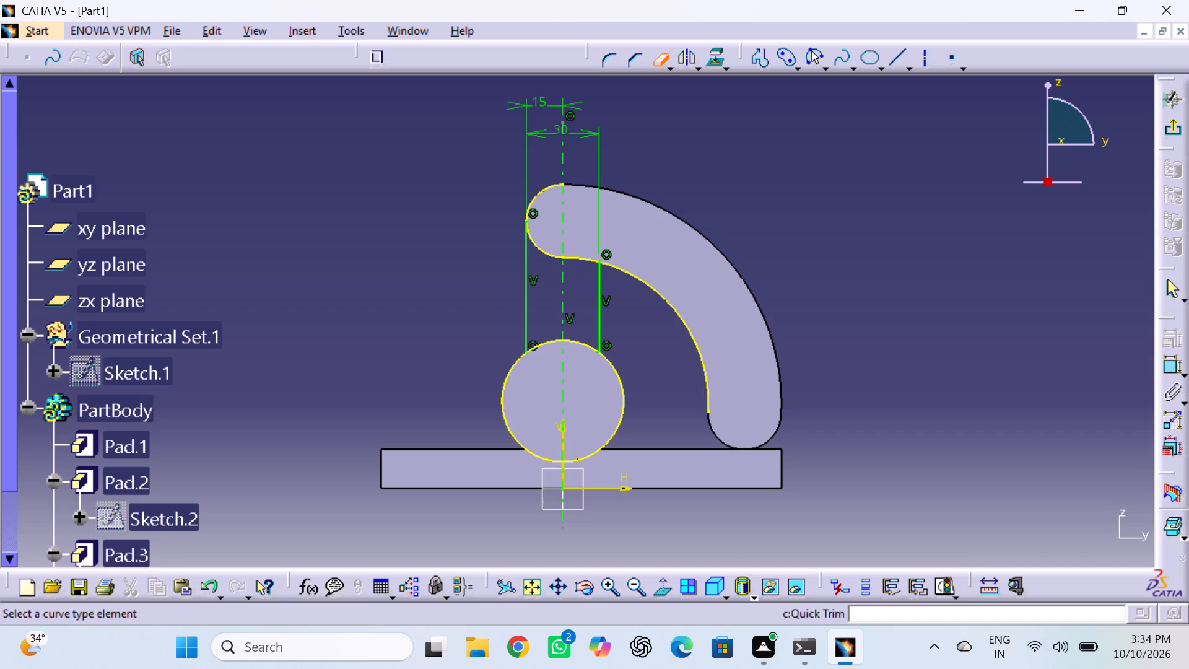
pyautogui.click(614, 369)
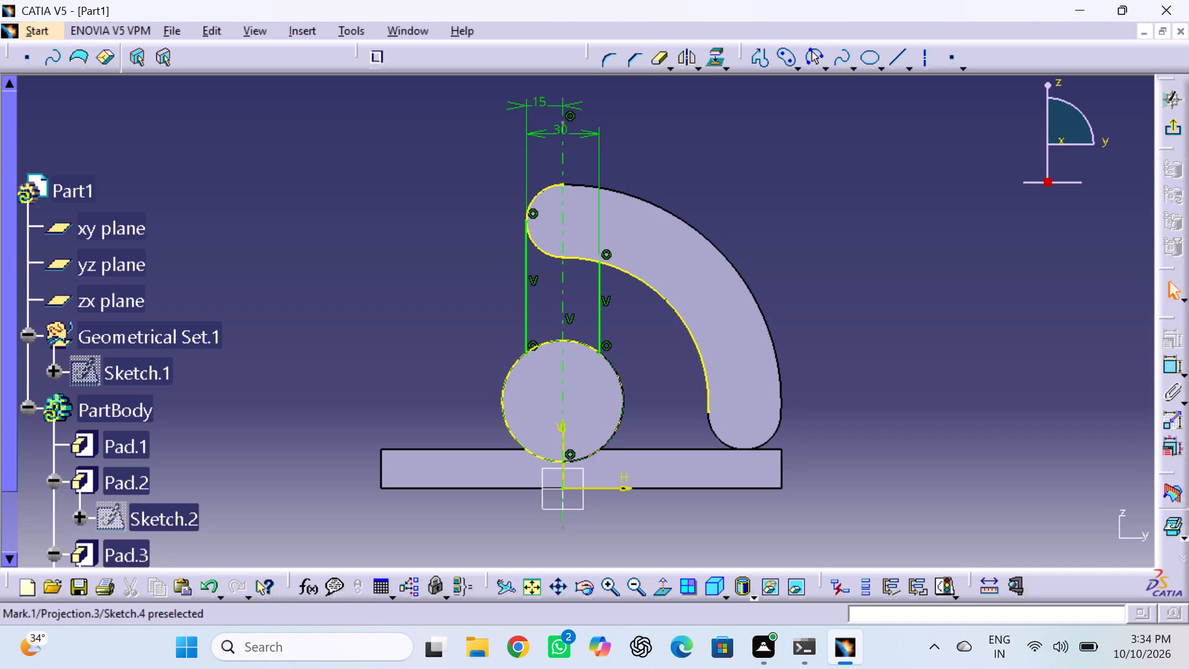
pyautogui.click(502, 397)
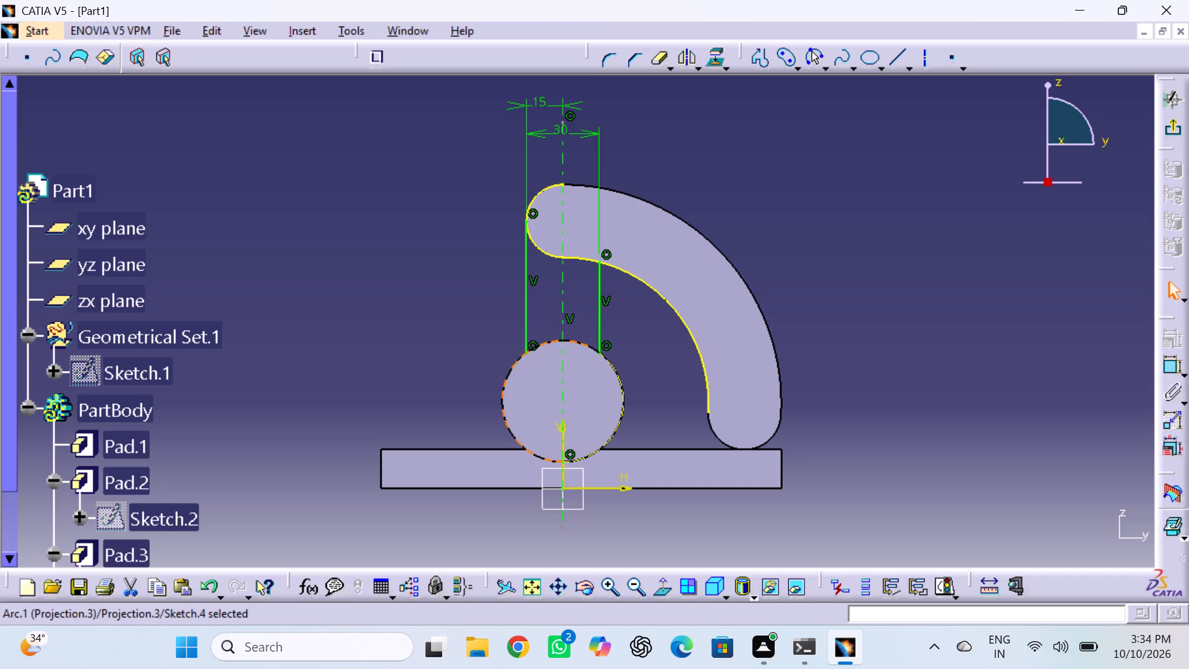
pyautogui.click(393, 329)
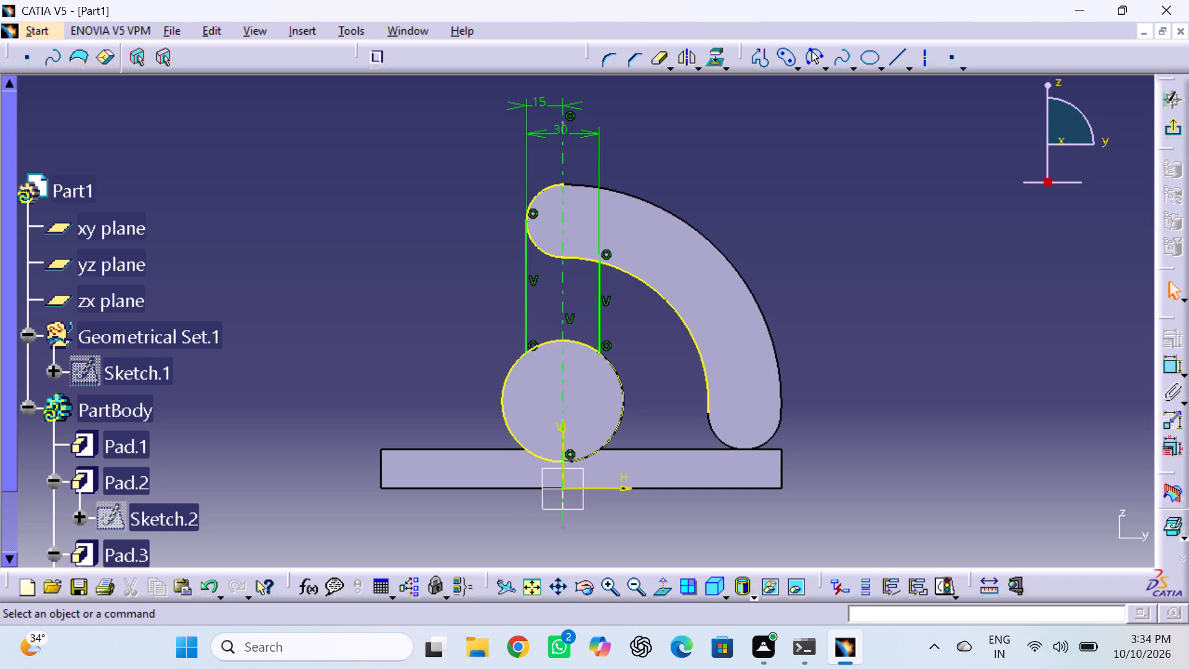
pyautogui.doubleClick(659, 61)
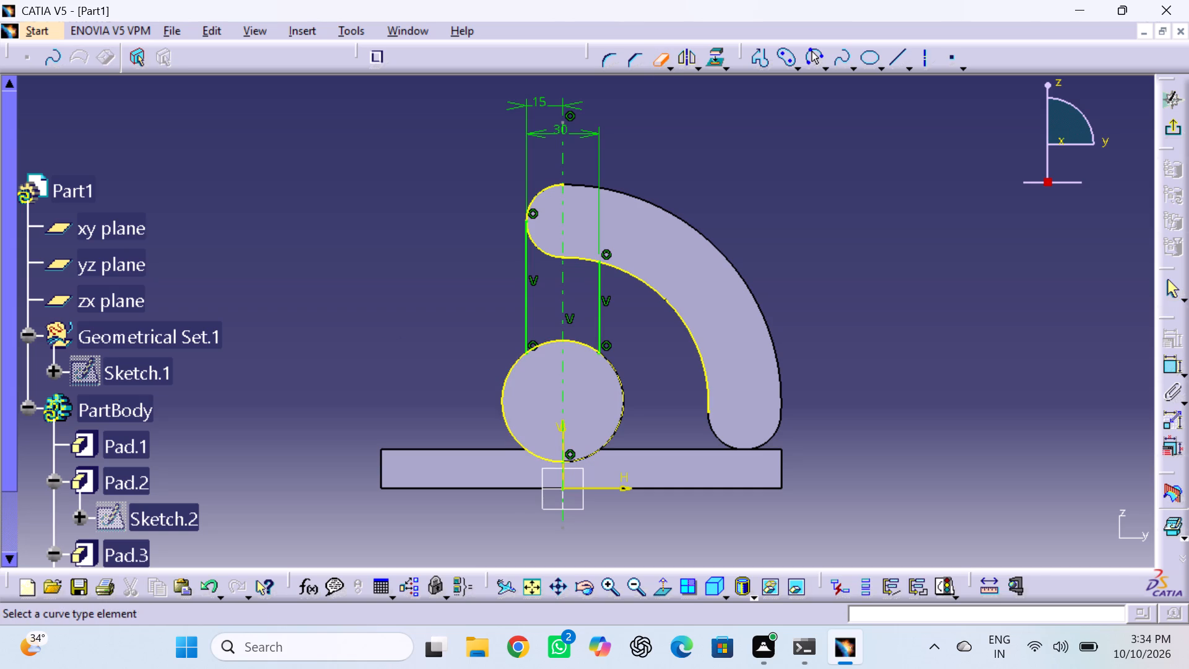
pyautogui.click(508, 381)
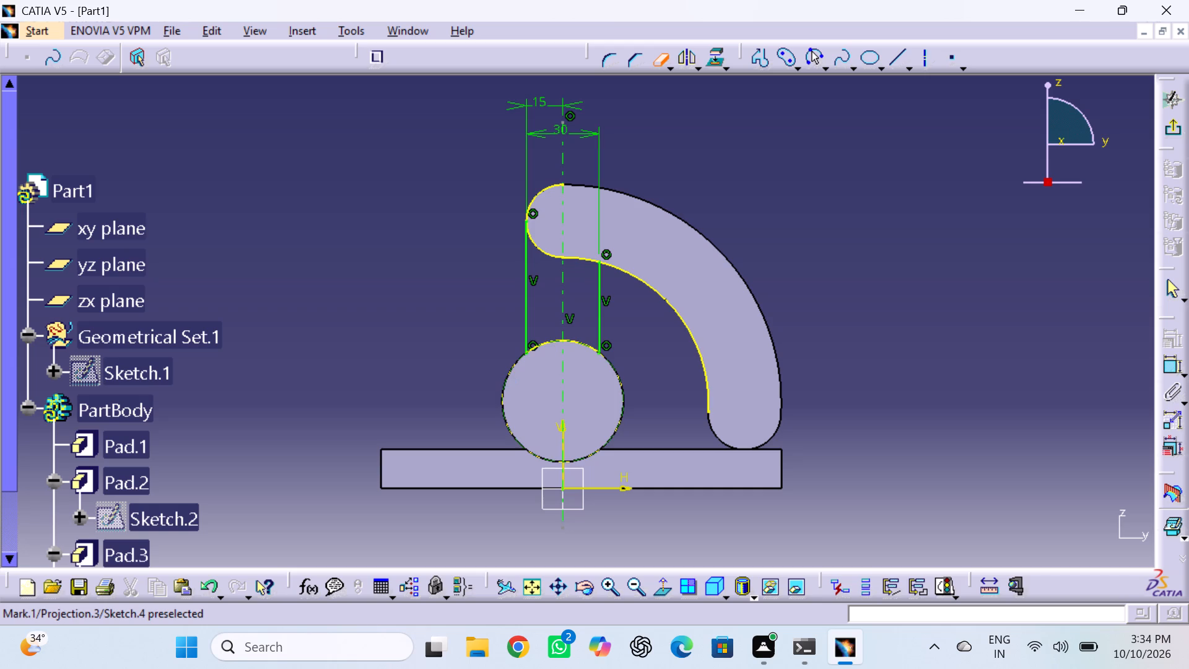
# Trim the projected arm edges beyond the two vertical lines to close the web profile, and exit the sketch.
pyautogui.click(643, 280)
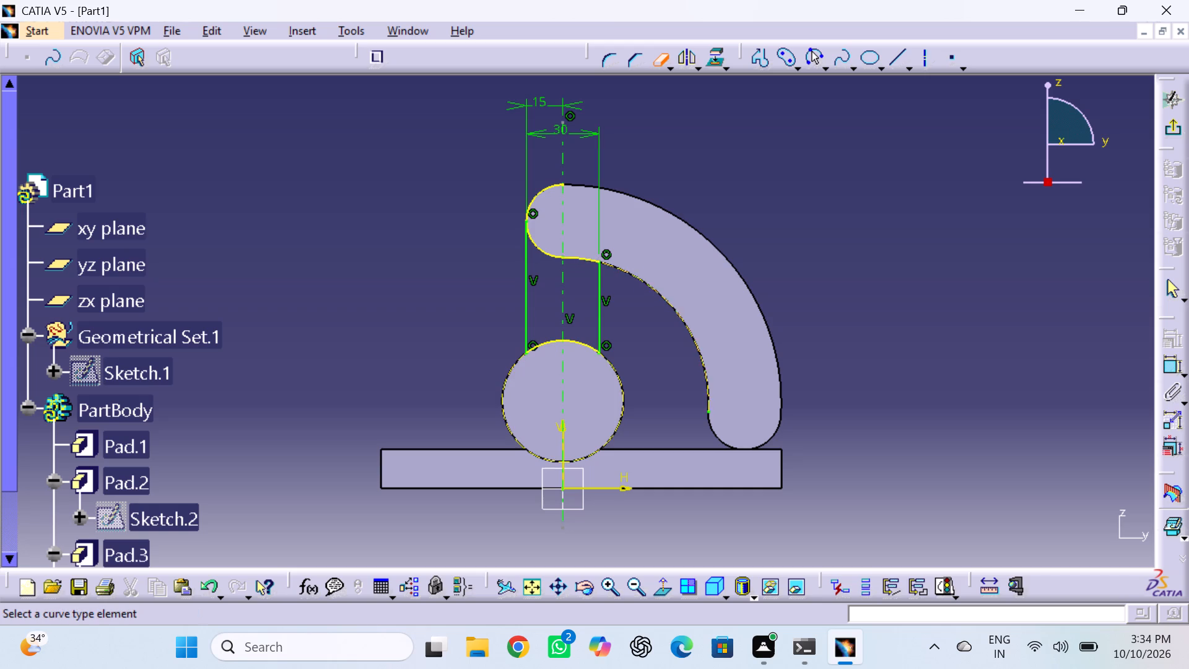
pyautogui.click(547, 186)
pyautogui.click(767, 178)
pyautogui.click(1173, 127)
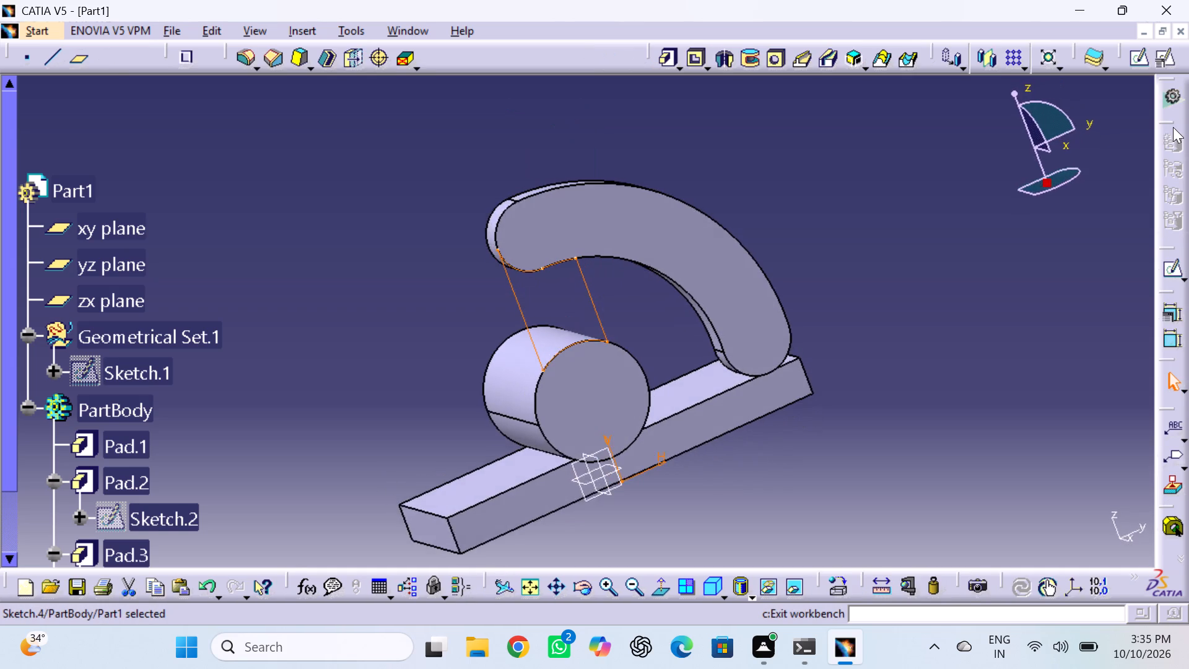
pyautogui.click(906, 212)
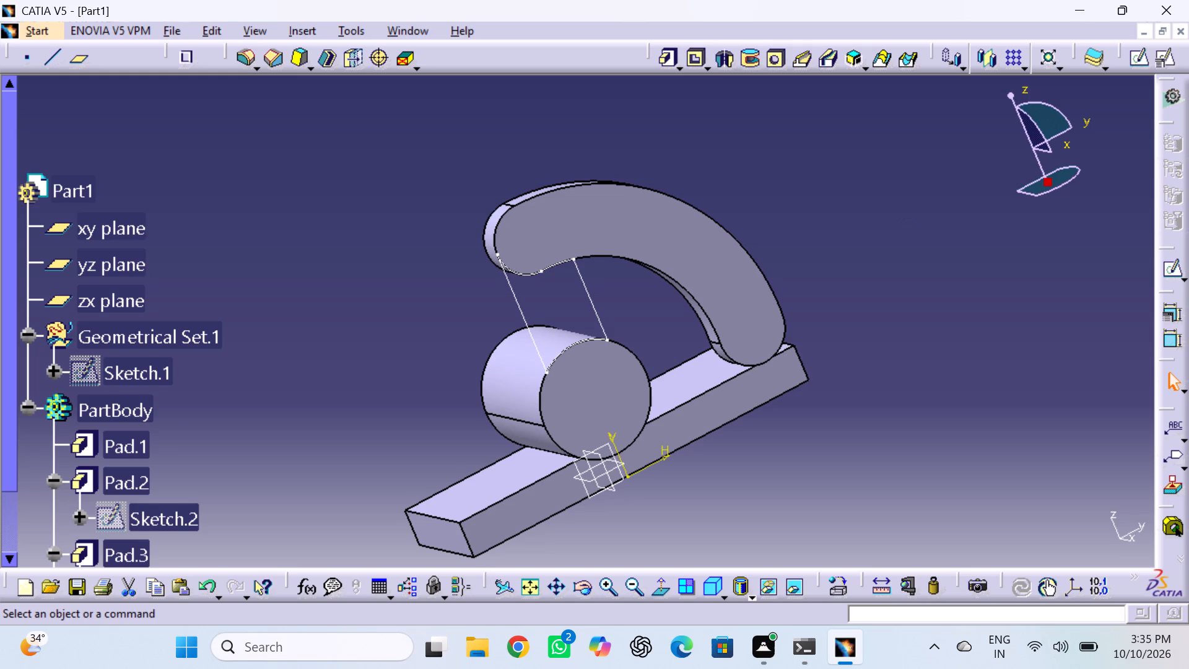
# Pad the web profile 12 mm in the reversed direction, joining the curved arm to the tube.
pyautogui.click(666, 62)
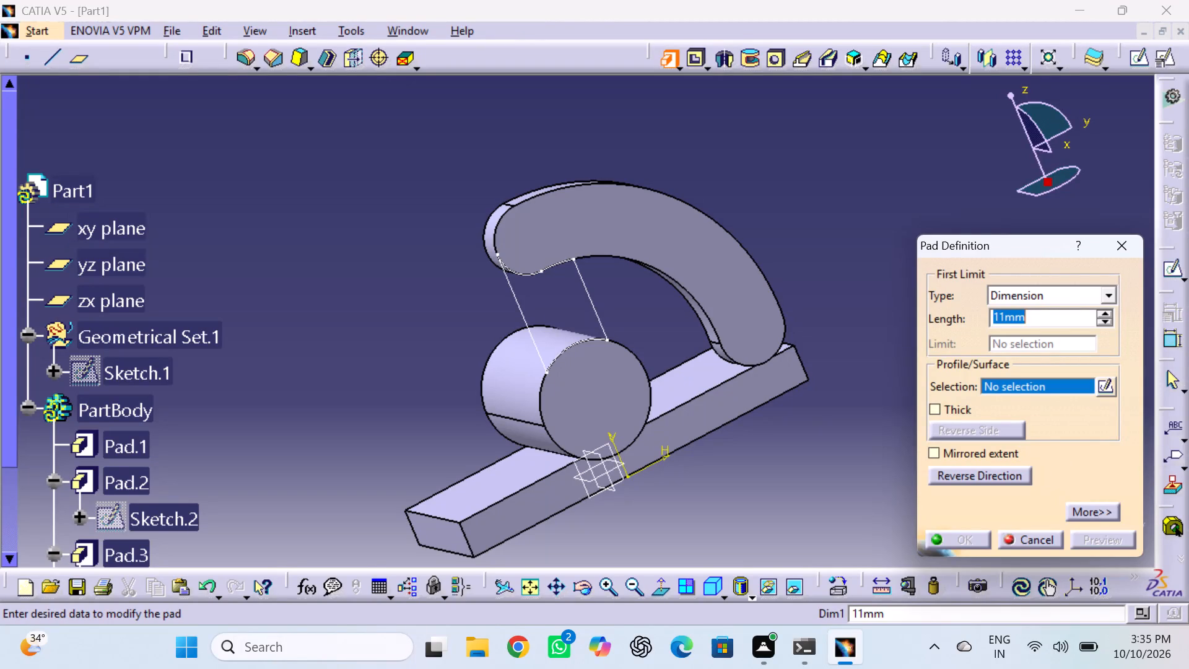
pyautogui.write('12')
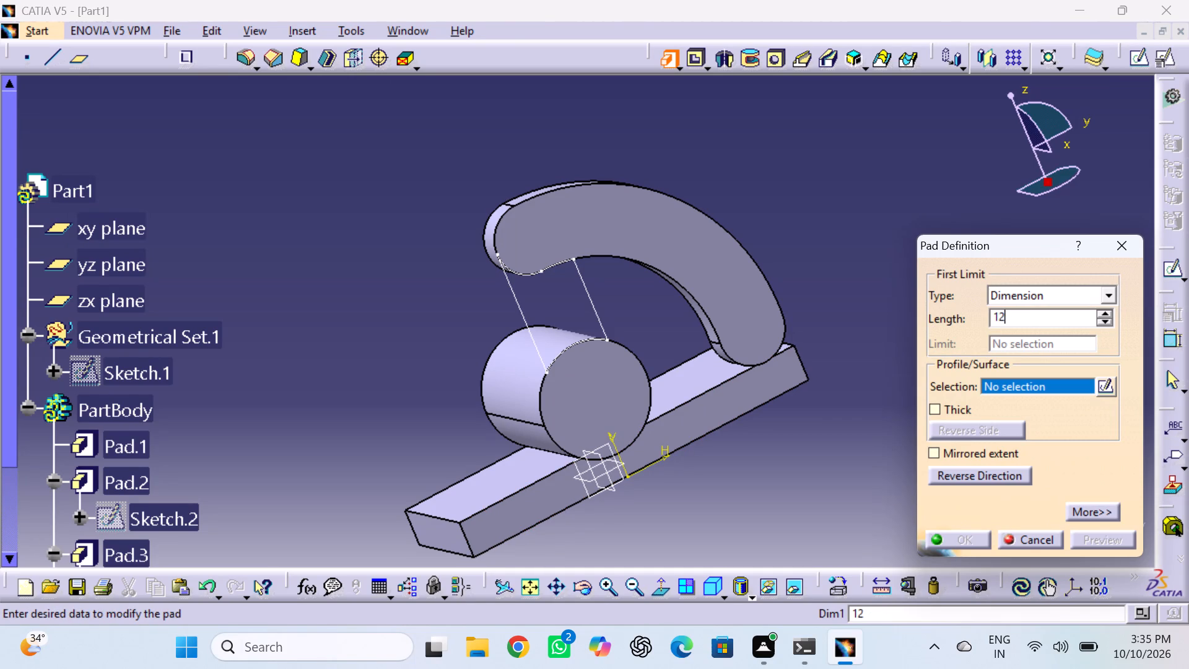
pyautogui.click(591, 302)
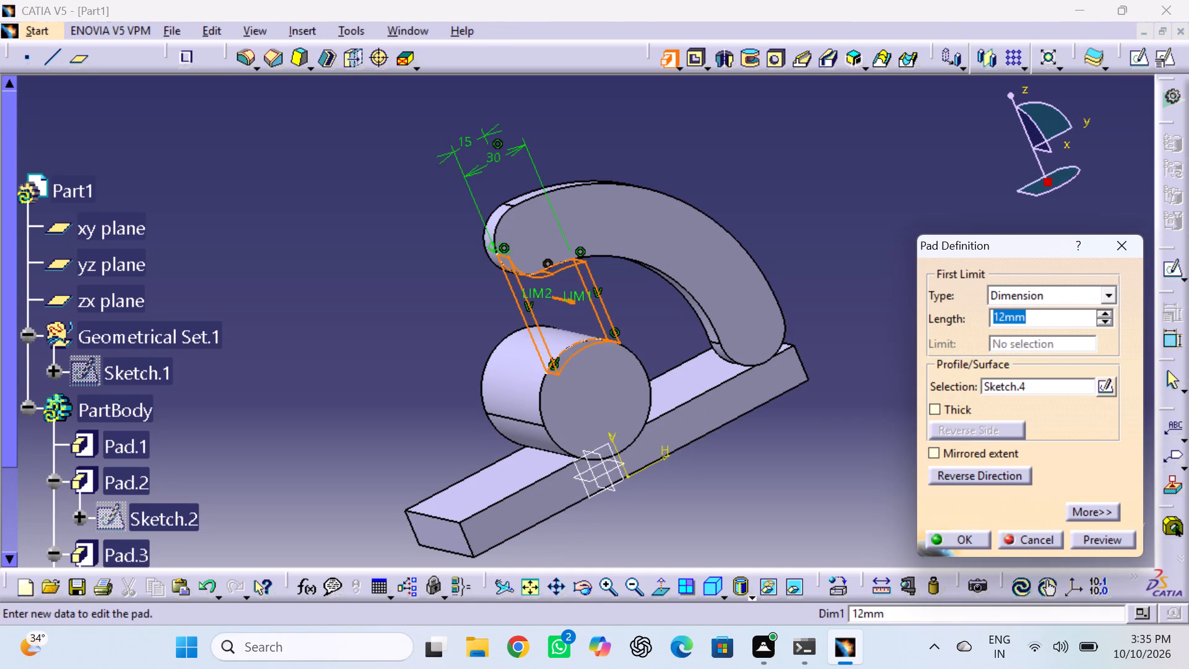
pyautogui.click(959, 477)
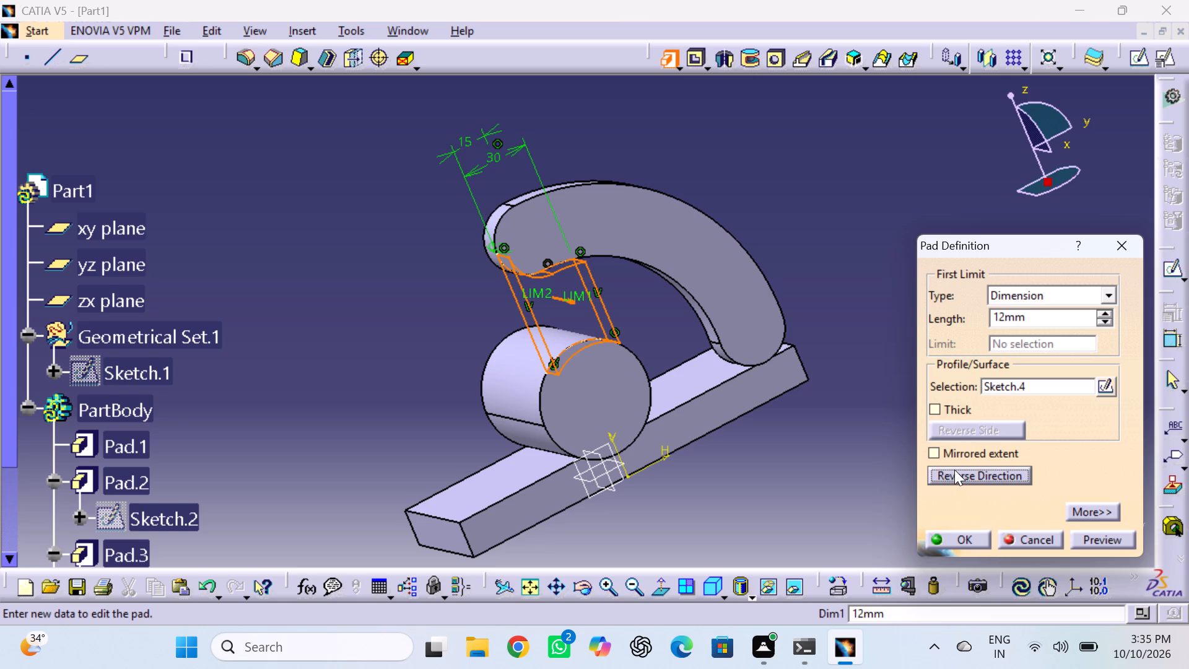
pyautogui.click(960, 536)
pyautogui.click(910, 406)
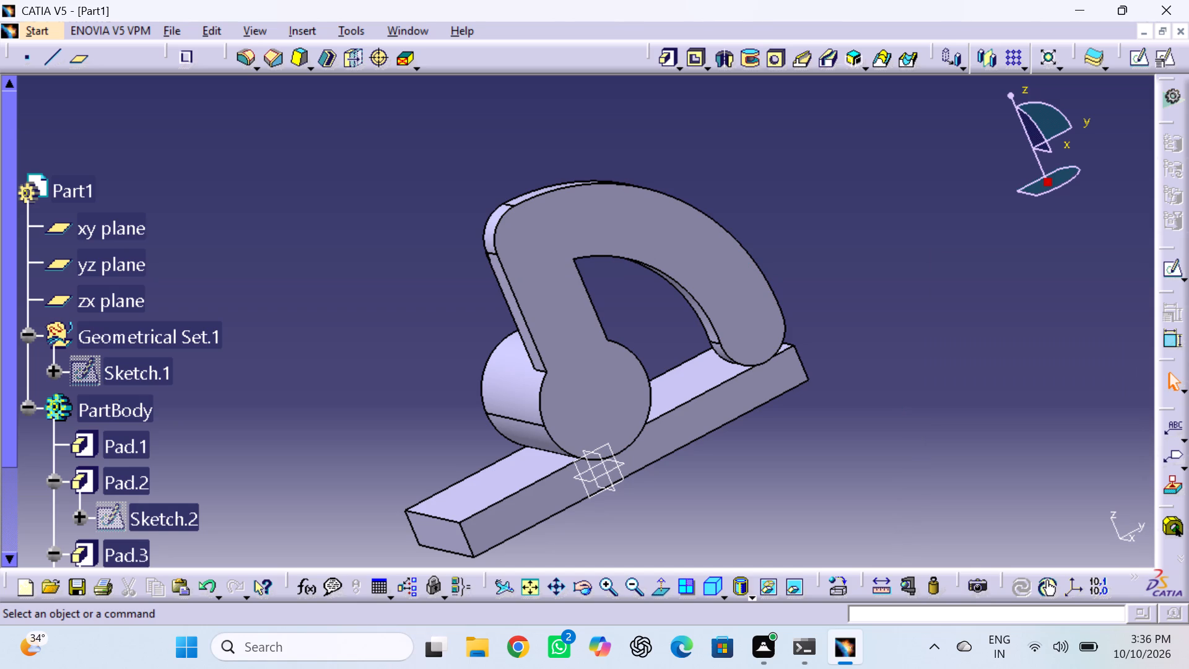
# Inspect the new web and its junctions with the arm and tube from the front and rear sides.
pyautogui.click(585, 592)
pyautogui.moveTo(372, 462); pyautogui.dragTo(527, 471)
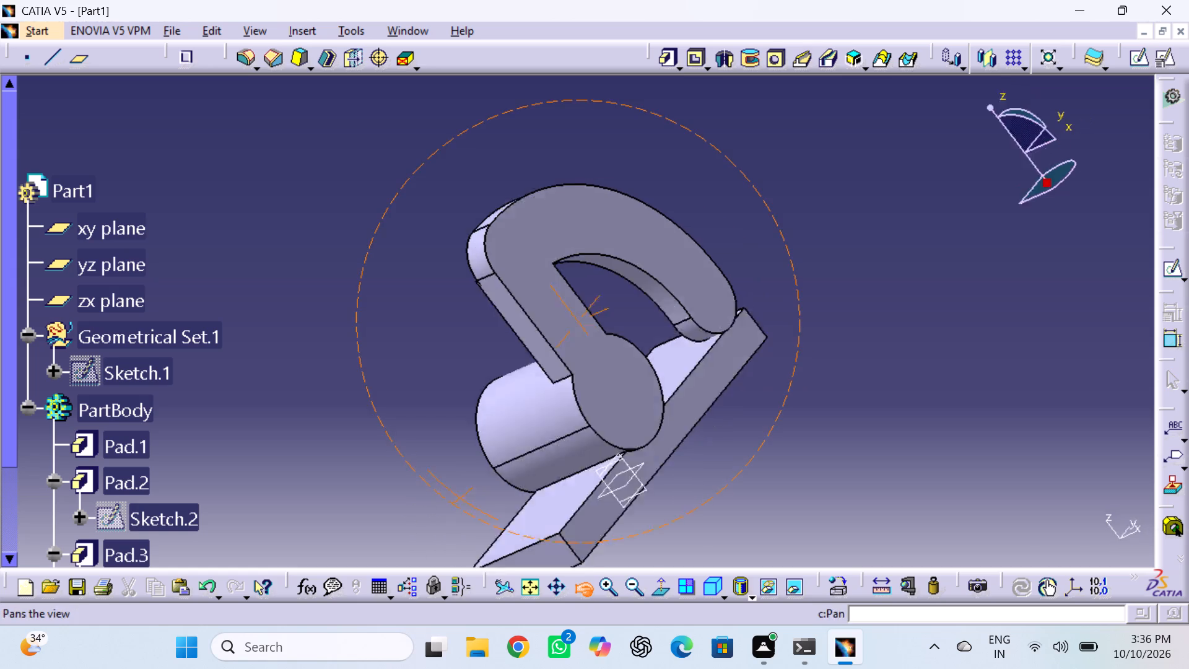
pyautogui.moveTo(527, 471); pyautogui.dragTo(594, 473)
pyautogui.moveTo(594, 473); pyautogui.dragTo(624, 360)
pyautogui.click(624, 360)
pyautogui.moveTo(342, 461); pyautogui.dragTo(502, 443)
pyautogui.click(579, 584)
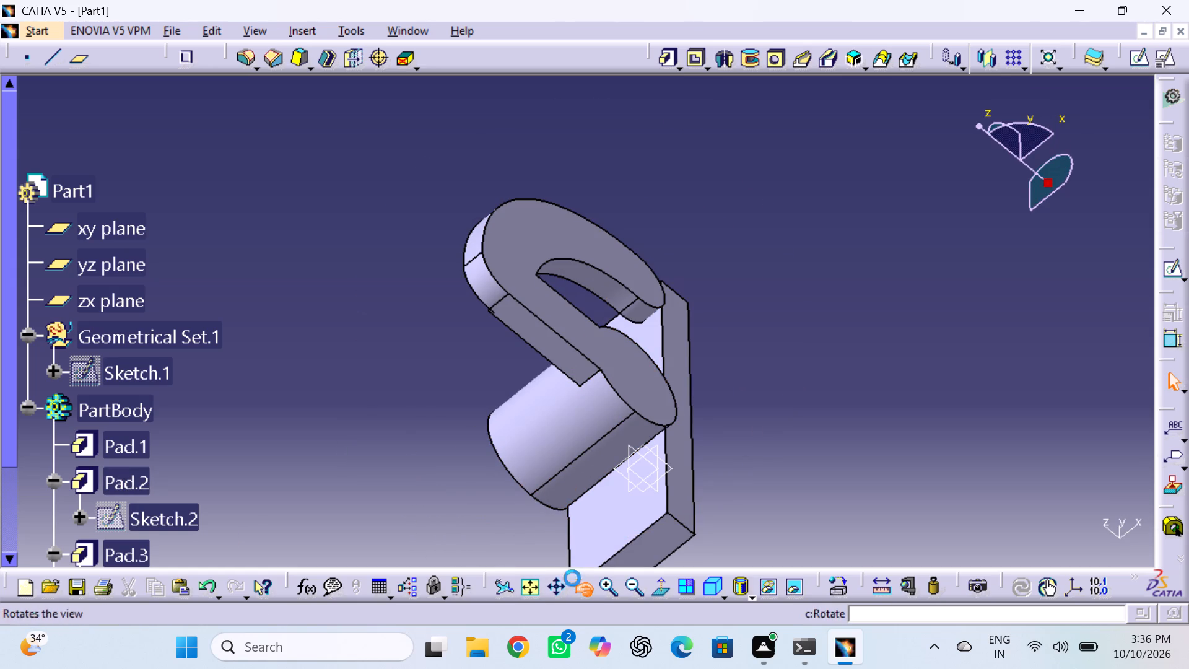
pyautogui.moveTo(364, 463); pyautogui.dragTo(510, 356)
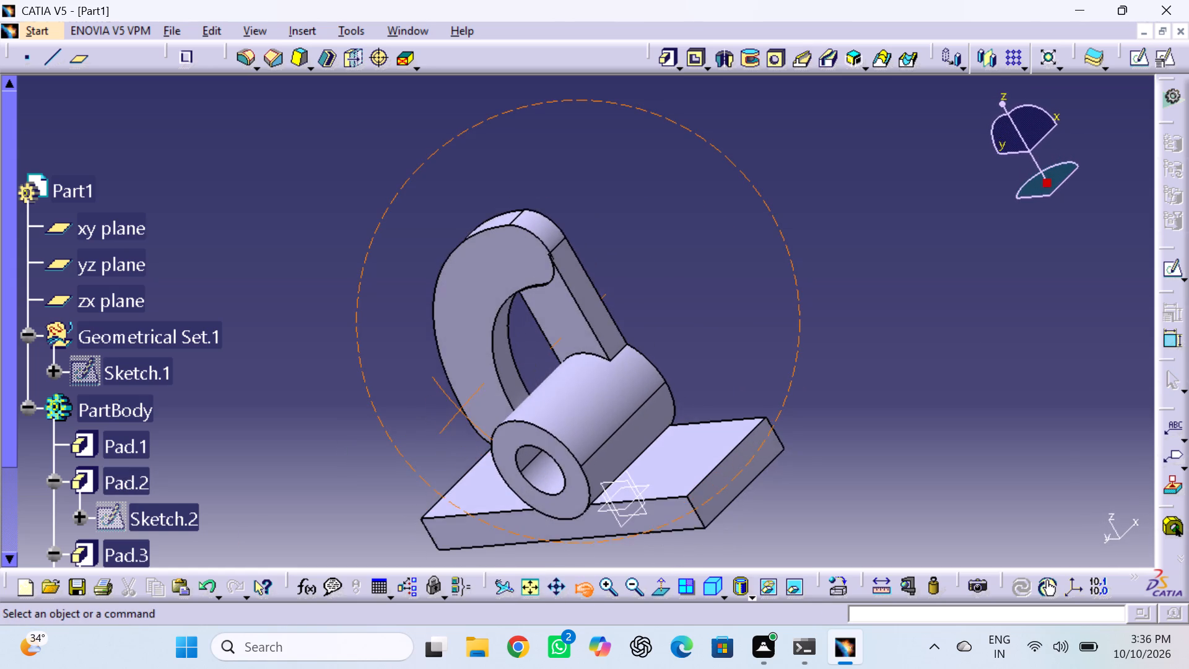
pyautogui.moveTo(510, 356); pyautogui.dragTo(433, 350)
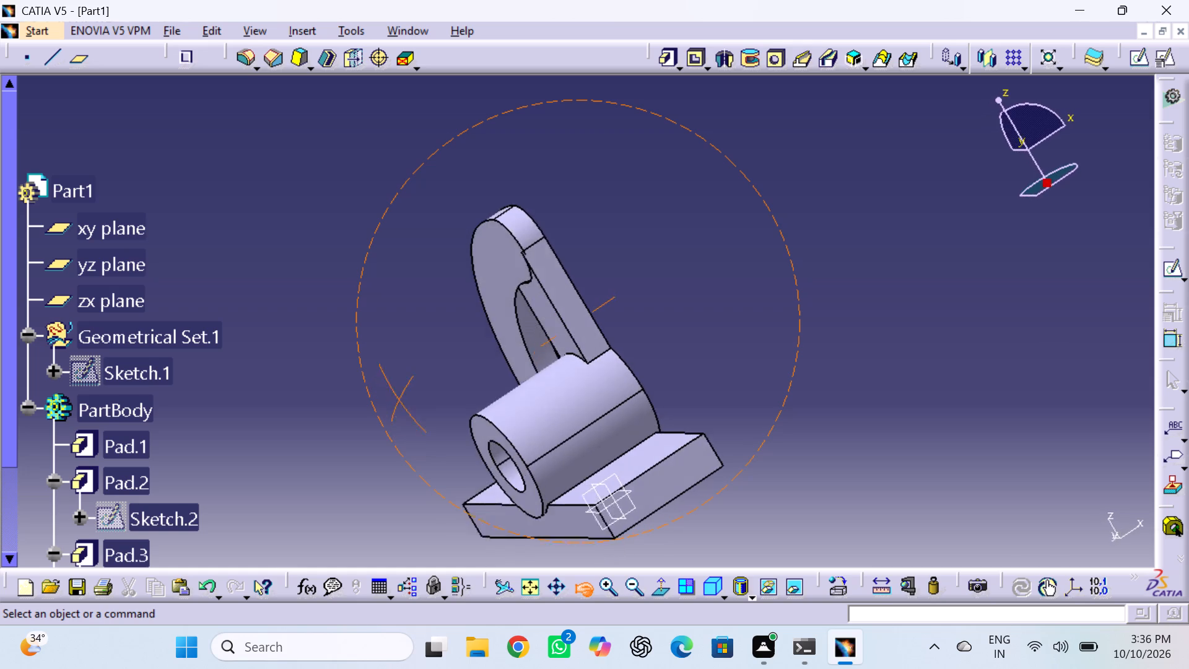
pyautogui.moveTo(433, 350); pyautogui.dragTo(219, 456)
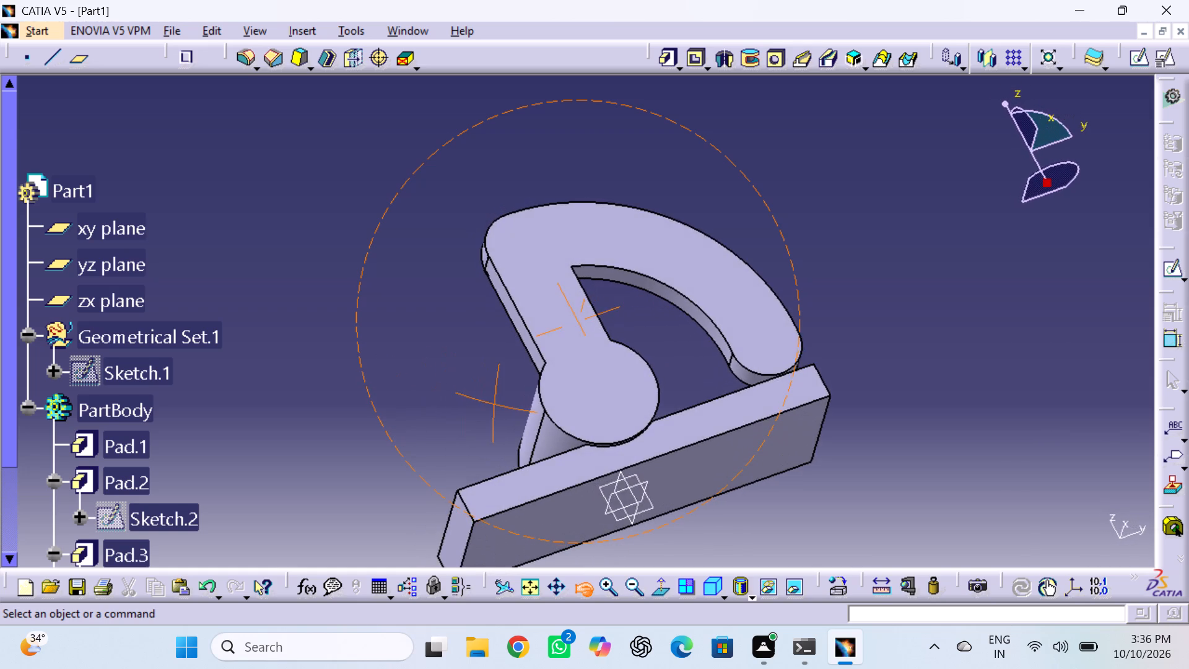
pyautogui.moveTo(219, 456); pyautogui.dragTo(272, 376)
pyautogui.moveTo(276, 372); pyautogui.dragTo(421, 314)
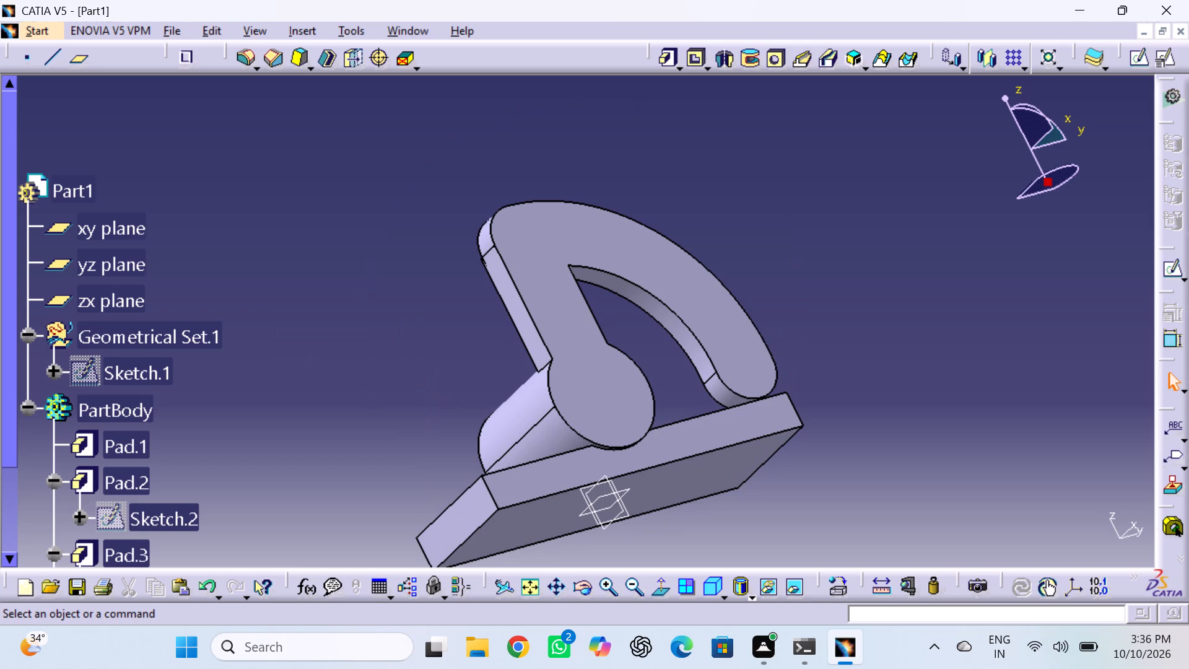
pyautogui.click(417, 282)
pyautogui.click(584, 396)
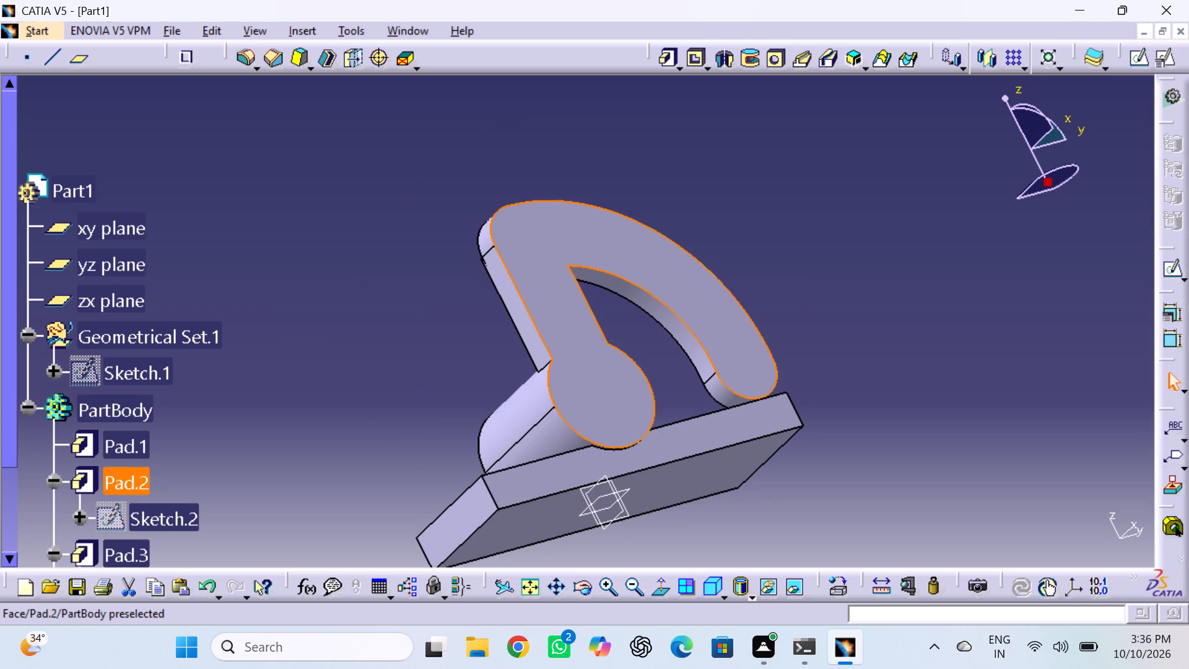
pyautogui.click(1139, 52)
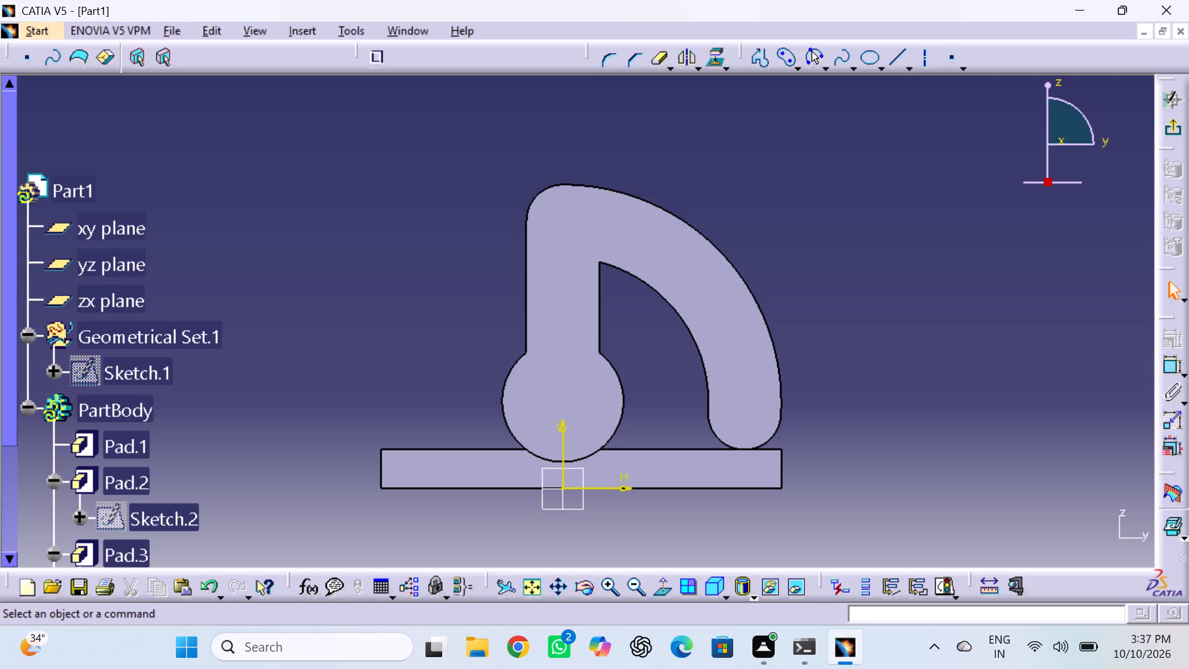
# Undo the new sketch on the flat face and the 12 mm web pad.
pyautogui.hotkey('ctrl', 'z')
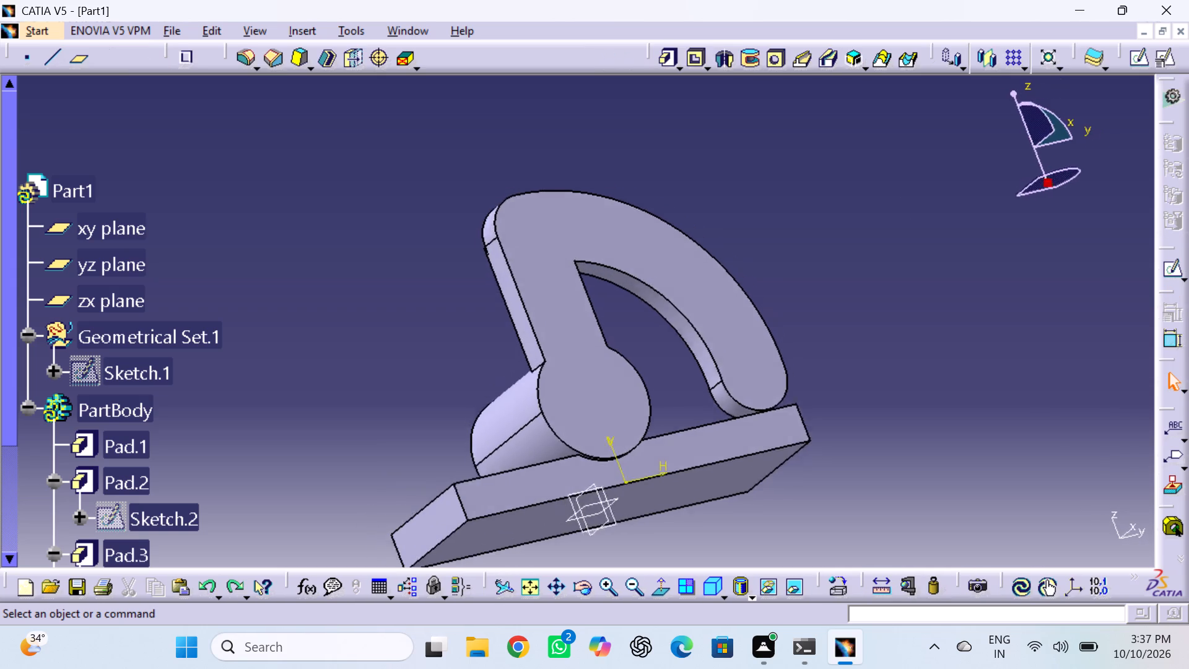
pyautogui.hotkey('ctrl', 'z')
pyautogui.hotkey('ctrl', 'z')
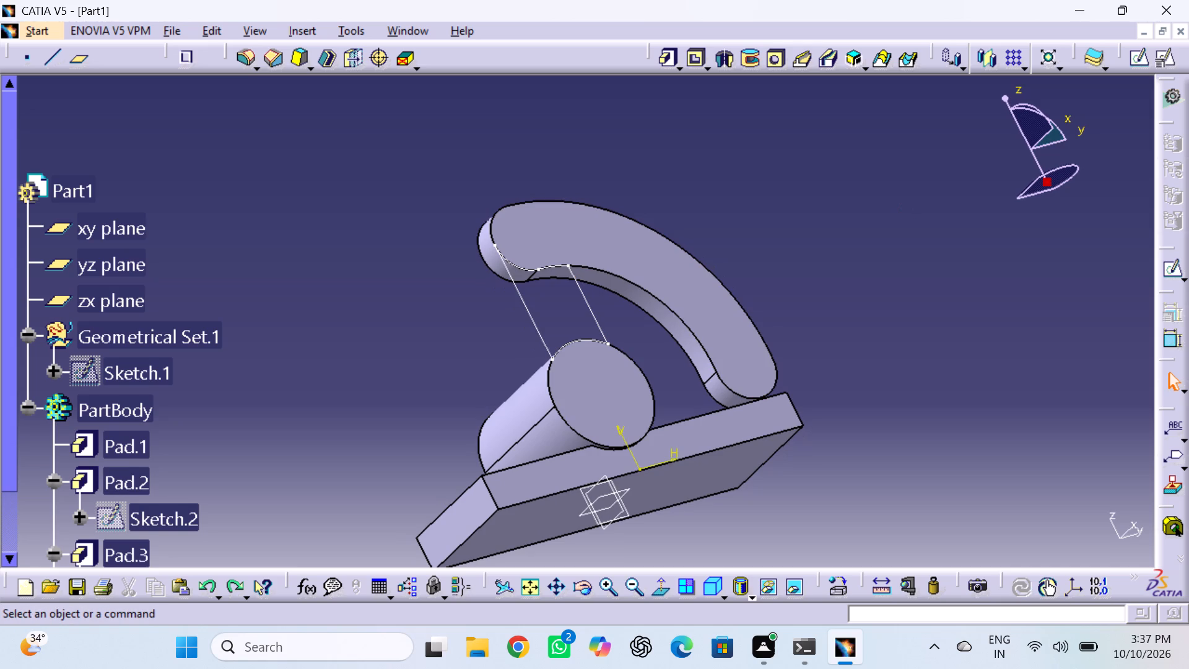
# Examine the unpadded web profile between the curved arm and the tube from both sides of the part.
pyautogui.moveTo(703, 129); pyautogui.dragTo(703, 222, button='middle')
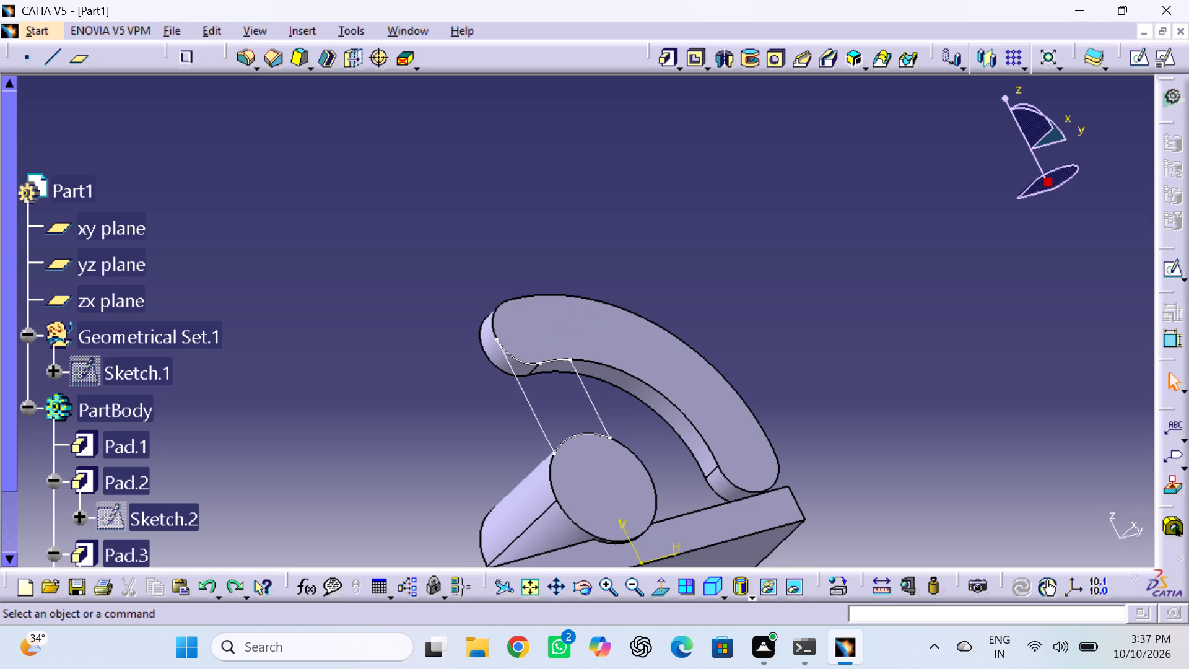
pyautogui.click(582, 590)
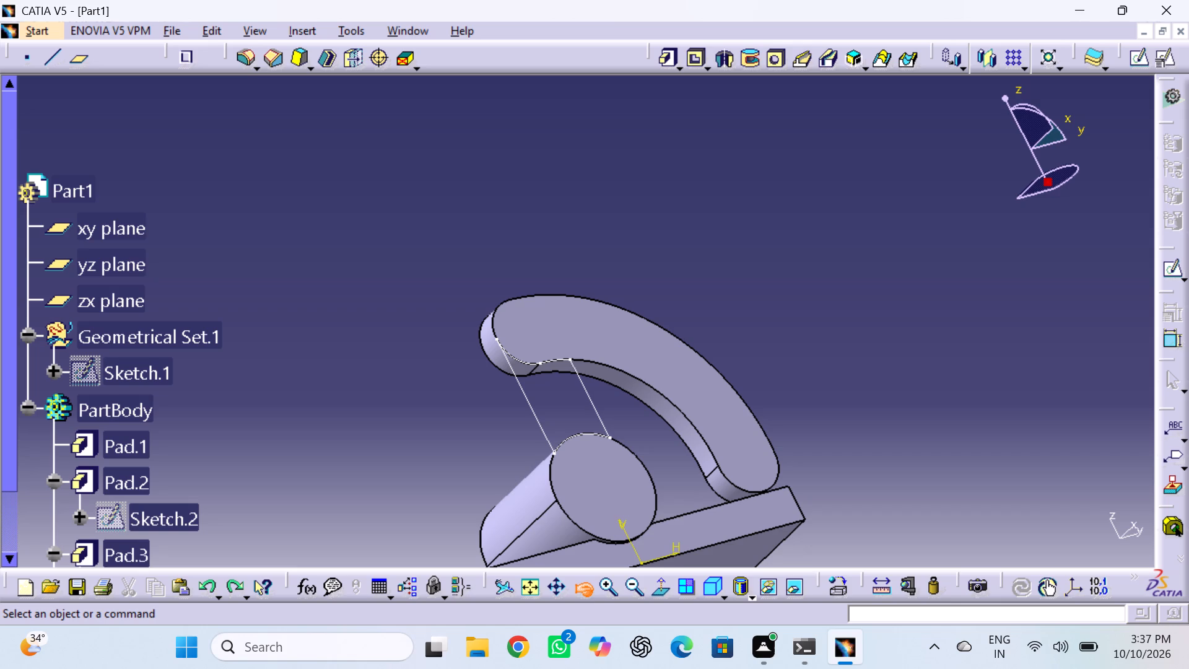
pyautogui.moveTo(583, 387); pyautogui.dragTo(589, 387)
pyautogui.moveTo(594, 388); pyautogui.dragTo(705, 431)
pyautogui.click(584, 584)
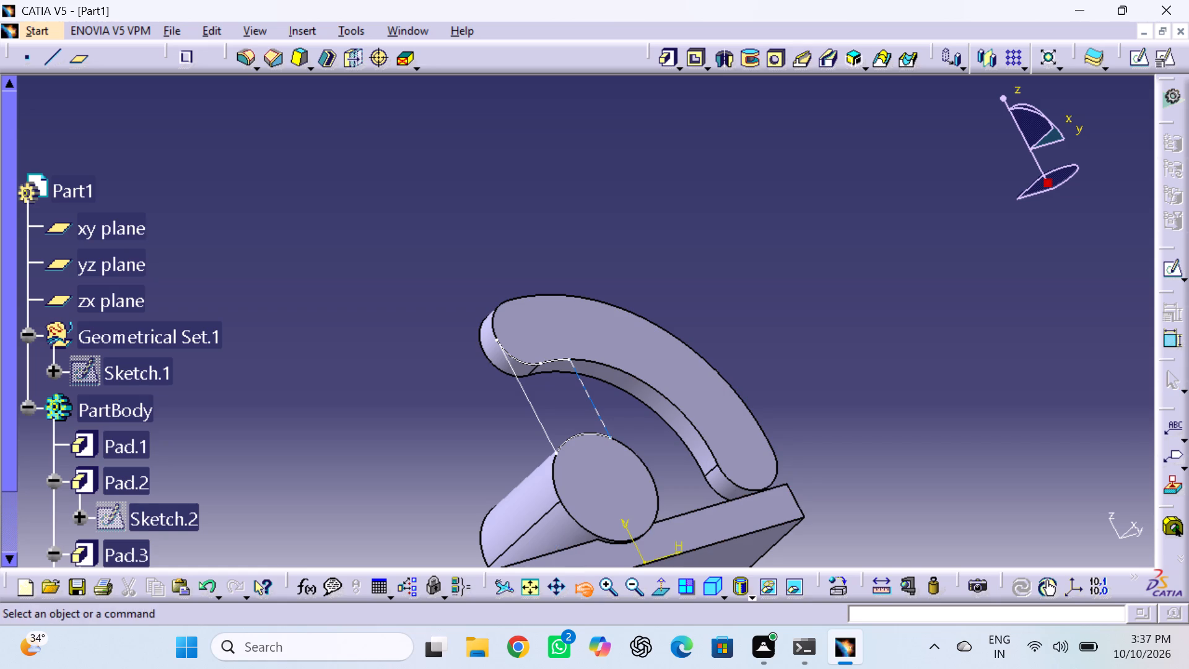
pyautogui.moveTo(418, 353); pyautogui.dragTo(764, 251)
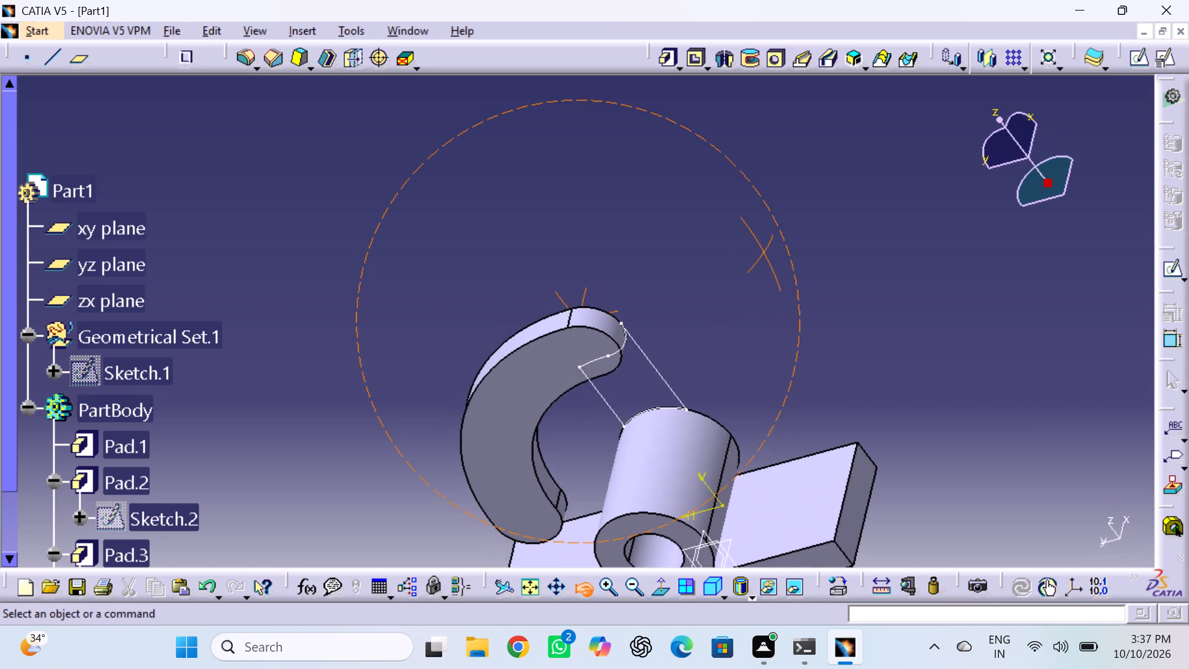
pyautogui.moveTo(764, 251); pyautogui.dragTo(669, 381)
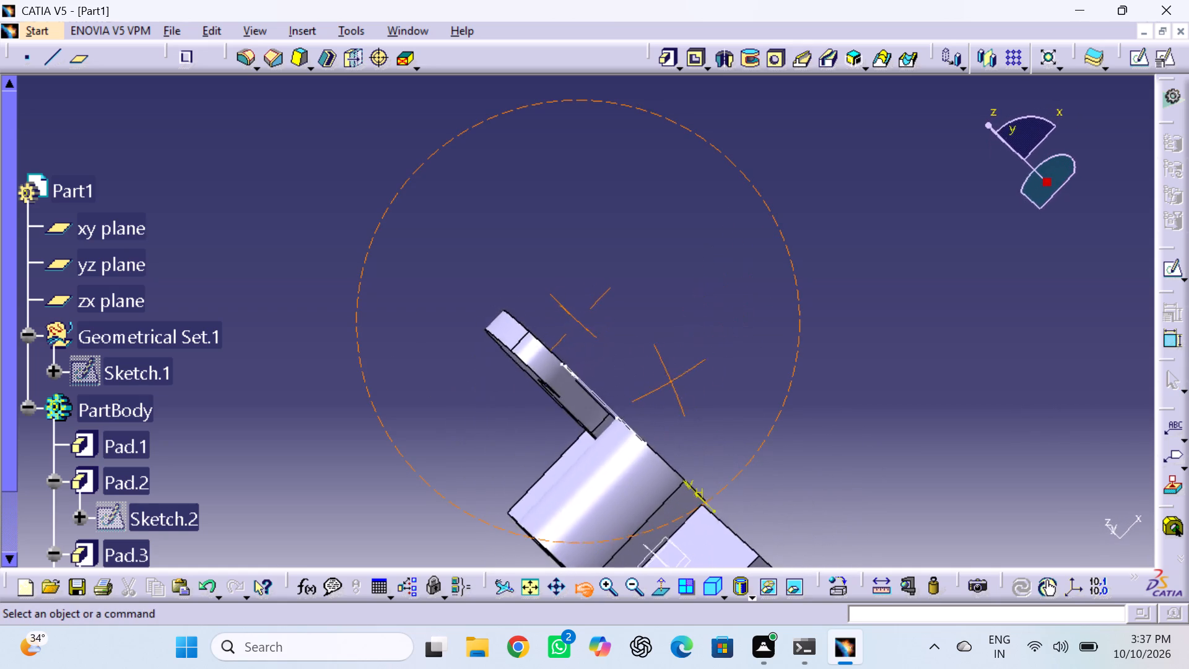
pyautogui.moveTo(669, 381); pyautogui.dragTo(368, 352)
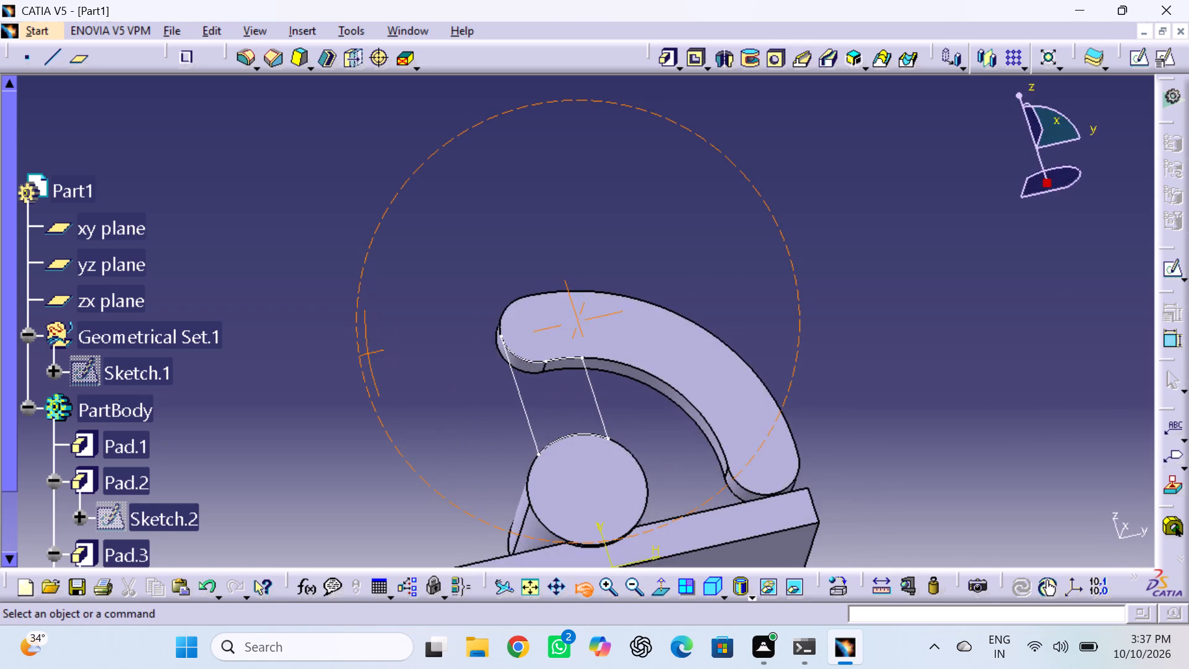
pyautogui.moveTo(368, 352); pyautogui.dragTo(322, 377)
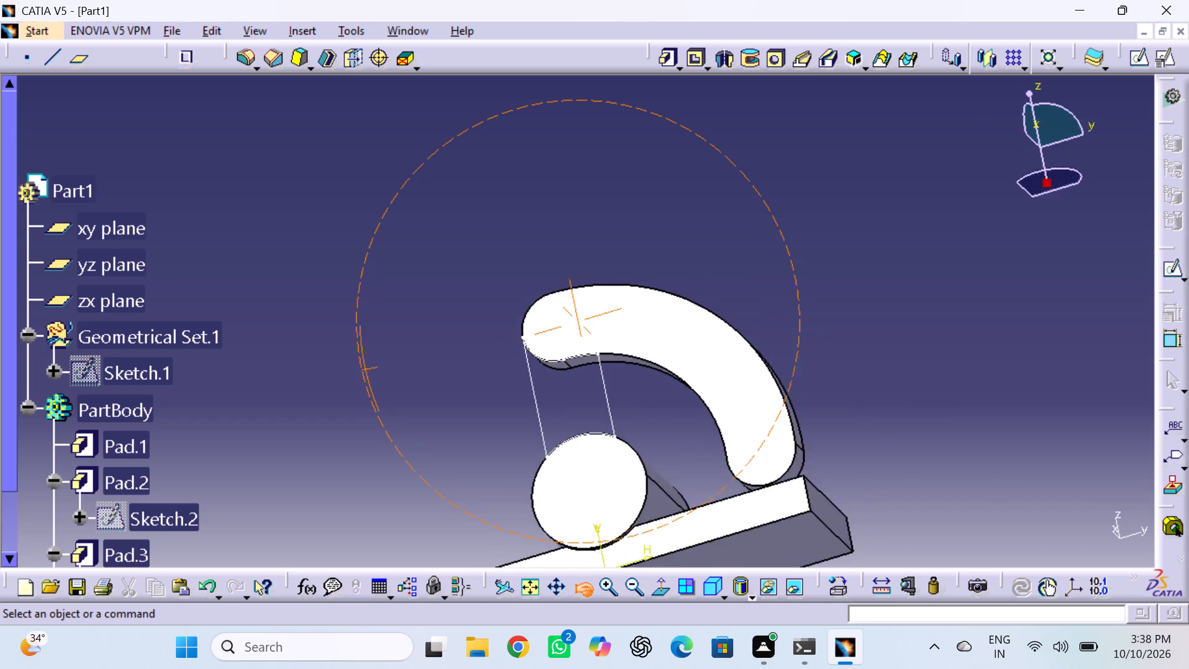
pyautogui.moveTo(322, 377); pyautogui.dragTo(326, 382)
pyautogui.click(326, 382)
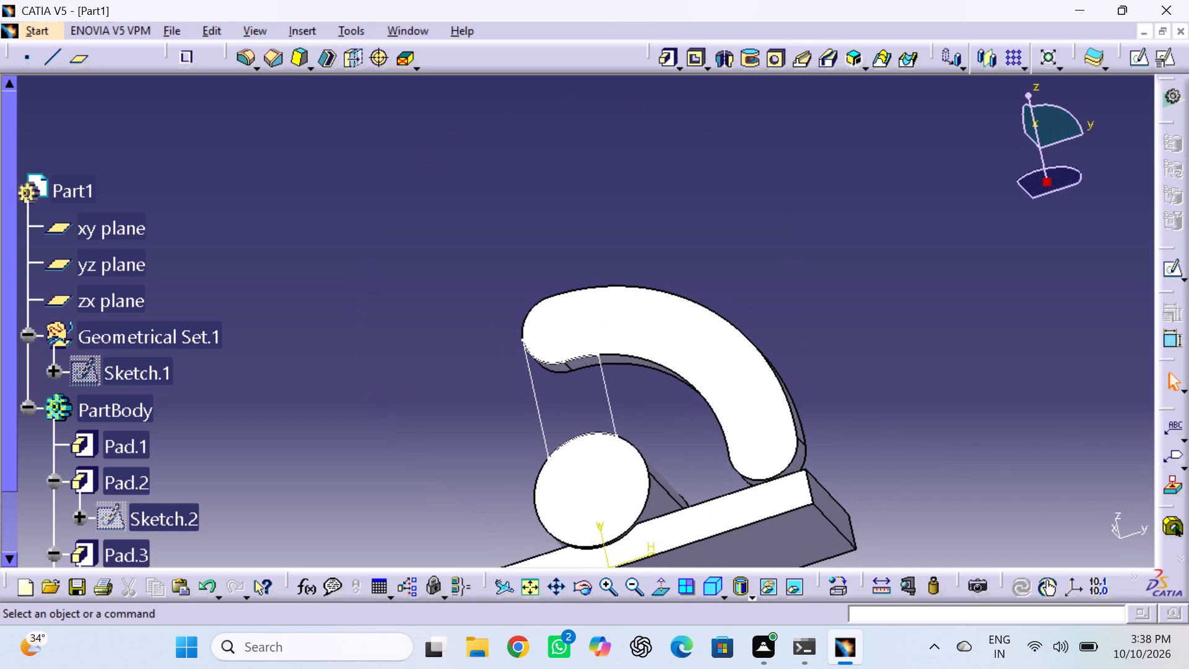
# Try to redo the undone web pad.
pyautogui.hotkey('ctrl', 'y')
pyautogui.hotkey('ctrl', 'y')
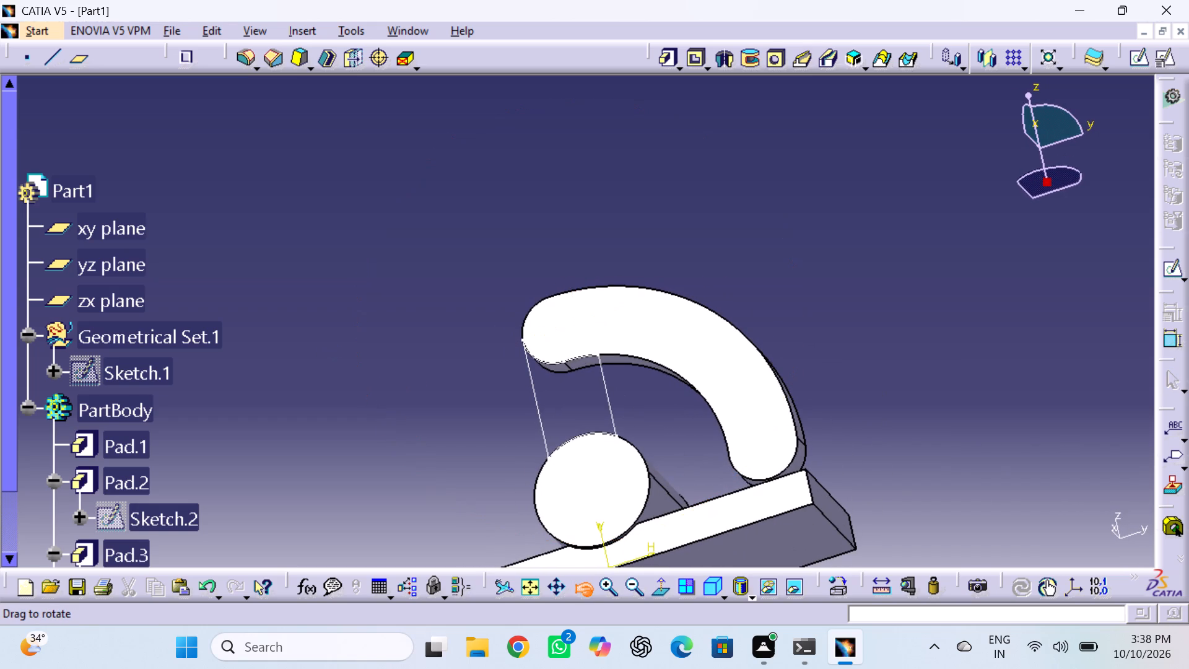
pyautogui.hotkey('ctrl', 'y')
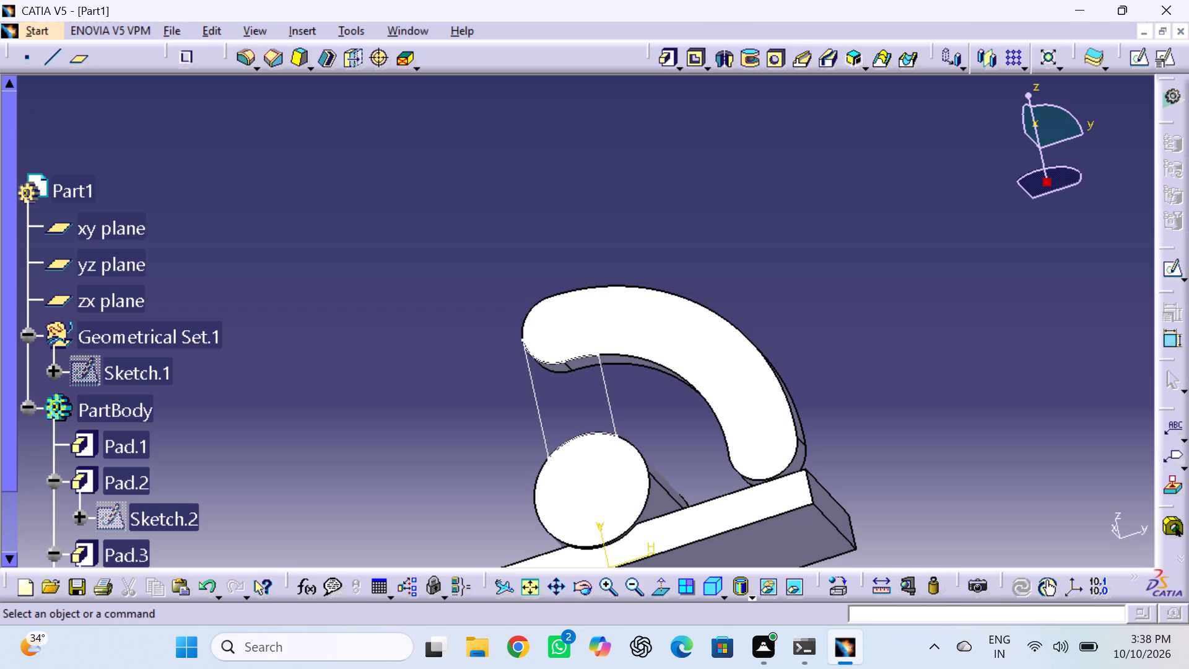
# Pad the web profile (Sketch.4) 15 mm in the reversed direction, joining the curved arm to the tube.
pyautogui.click(663, 58)
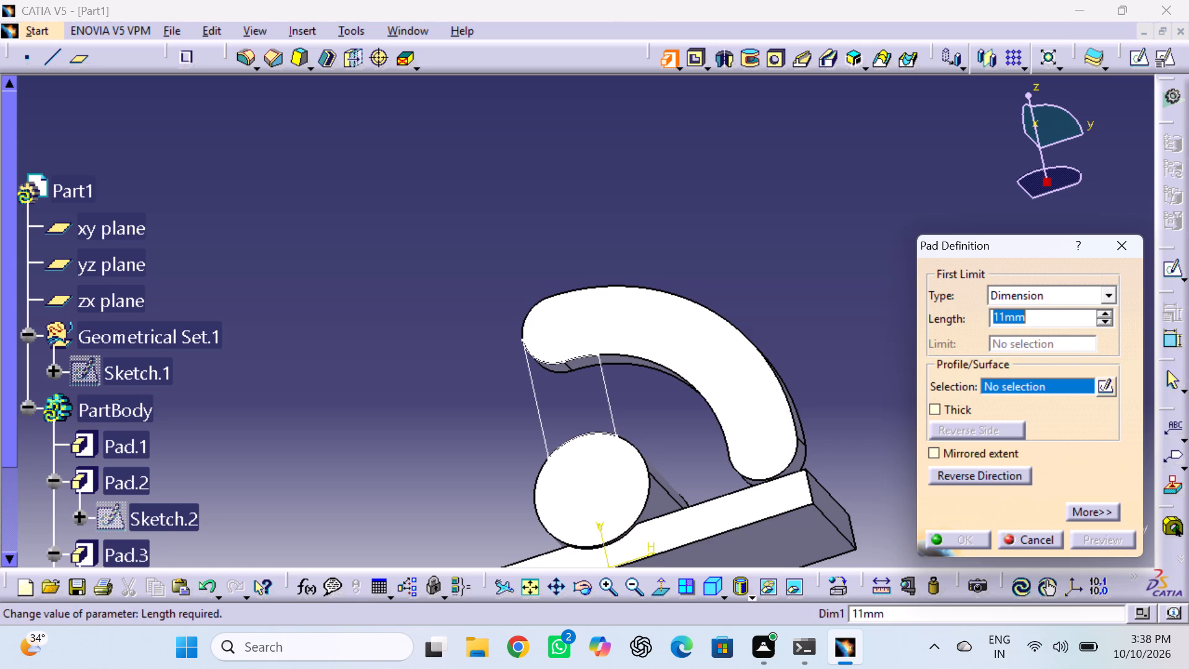
pyautogui.write('15')
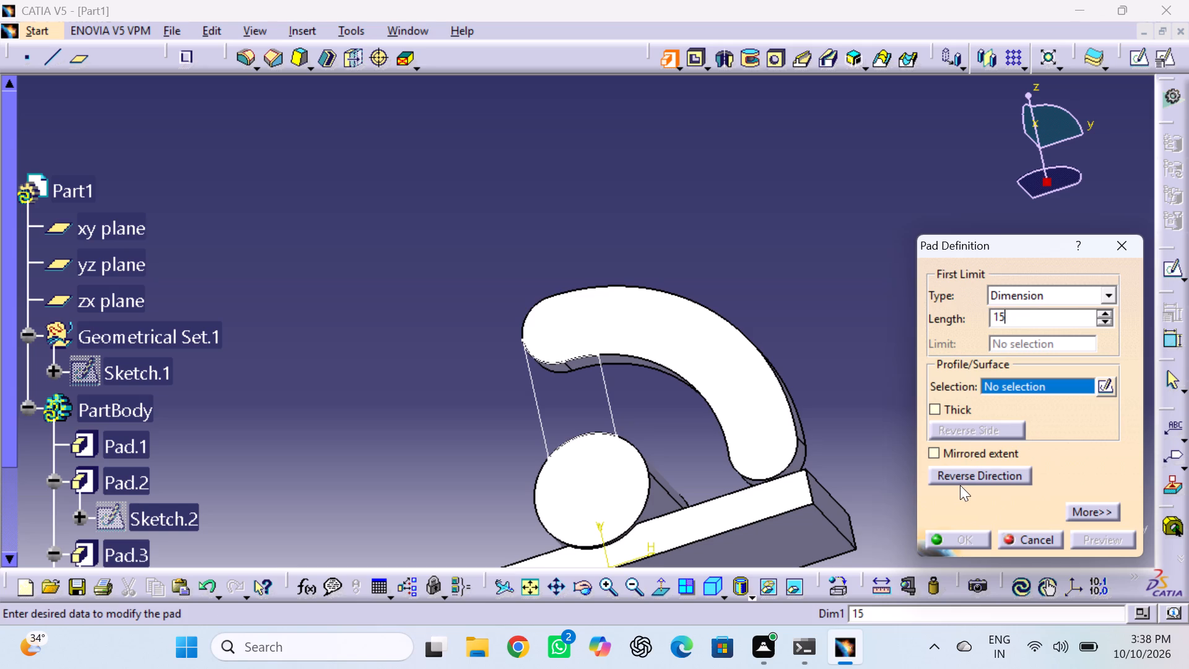
pyautogui.click(611, 416)
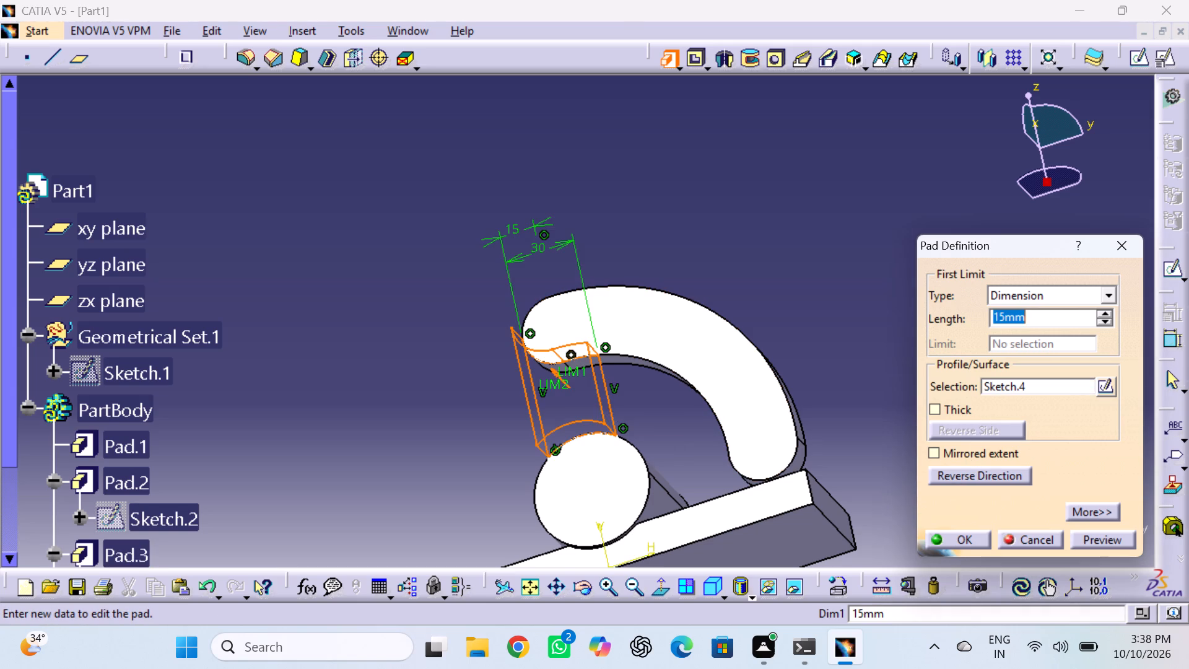
pyautogui.click(963, 480)
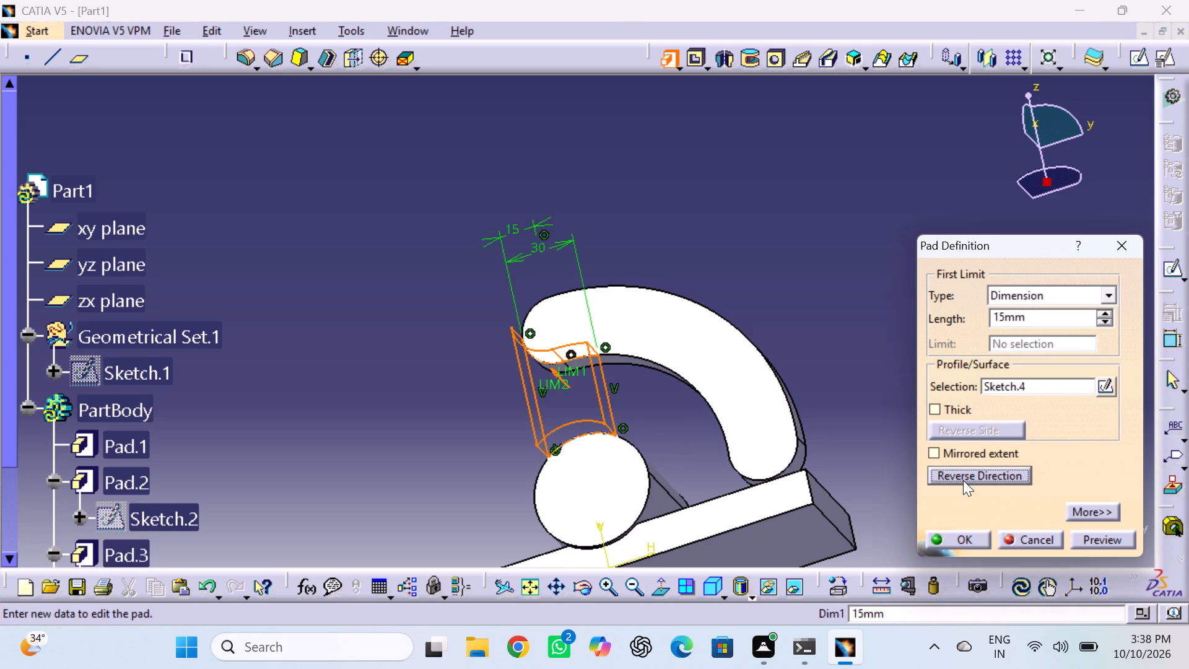
pyautogui.click(954, 540)
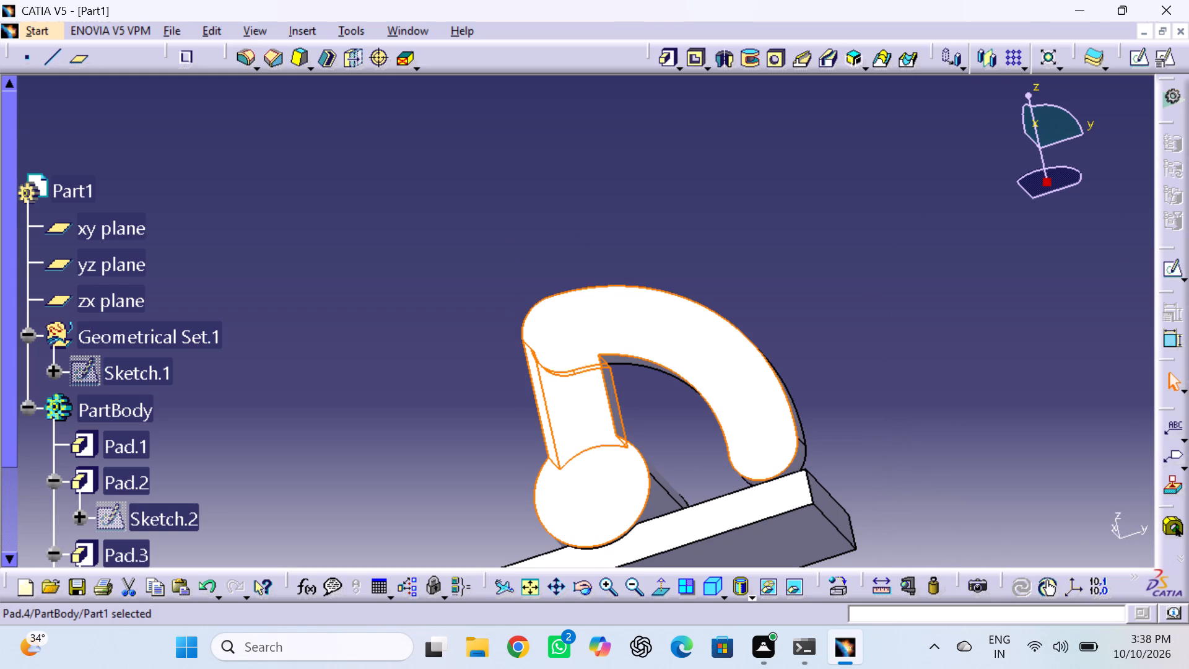
pyautogui.click(890, 365)
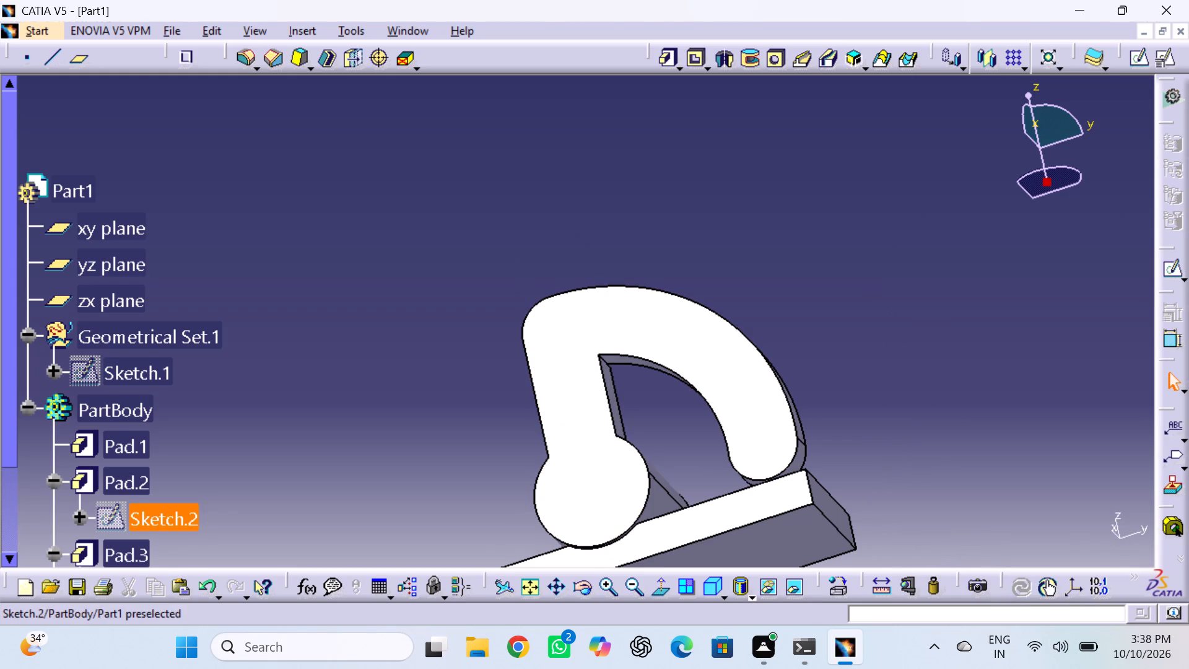
# Reopen the web pad's profile sketch (Sketch.4) to check its geometry and constraints, and exit it.
pyautogui.scroll(-5, 198, 434)
pyautogui.click(186, 421)
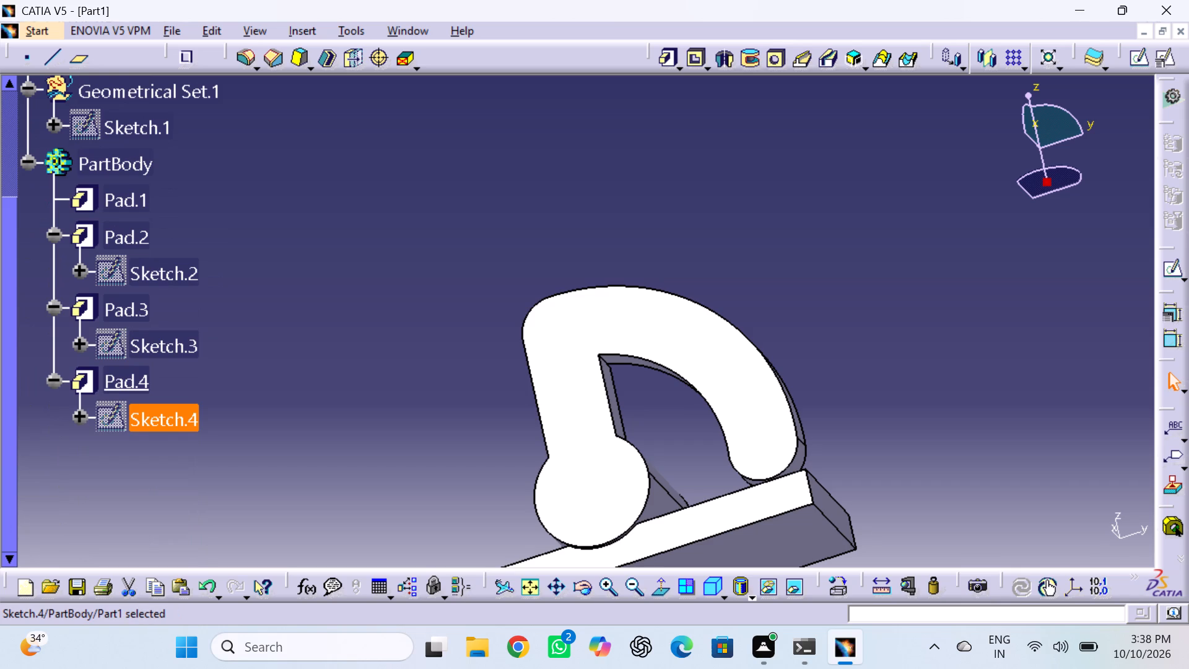
pyautogui.doubleClick(186, 421)
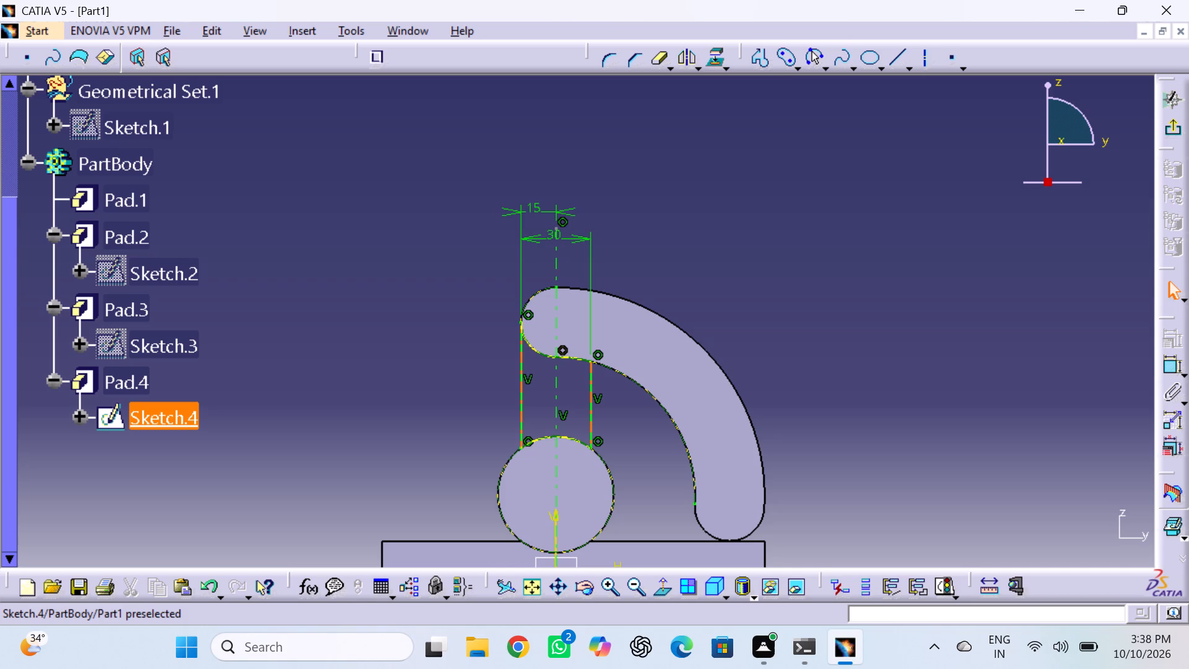
pyautogui.click(288, 322)
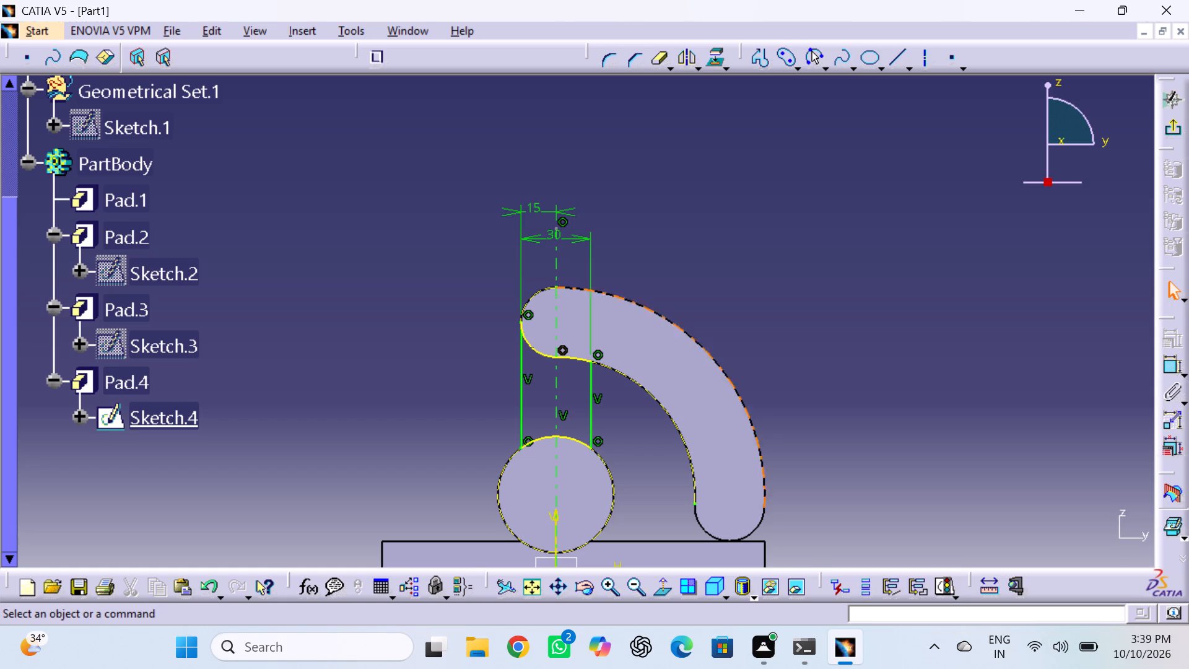
pyautogui.click(1172, 128)
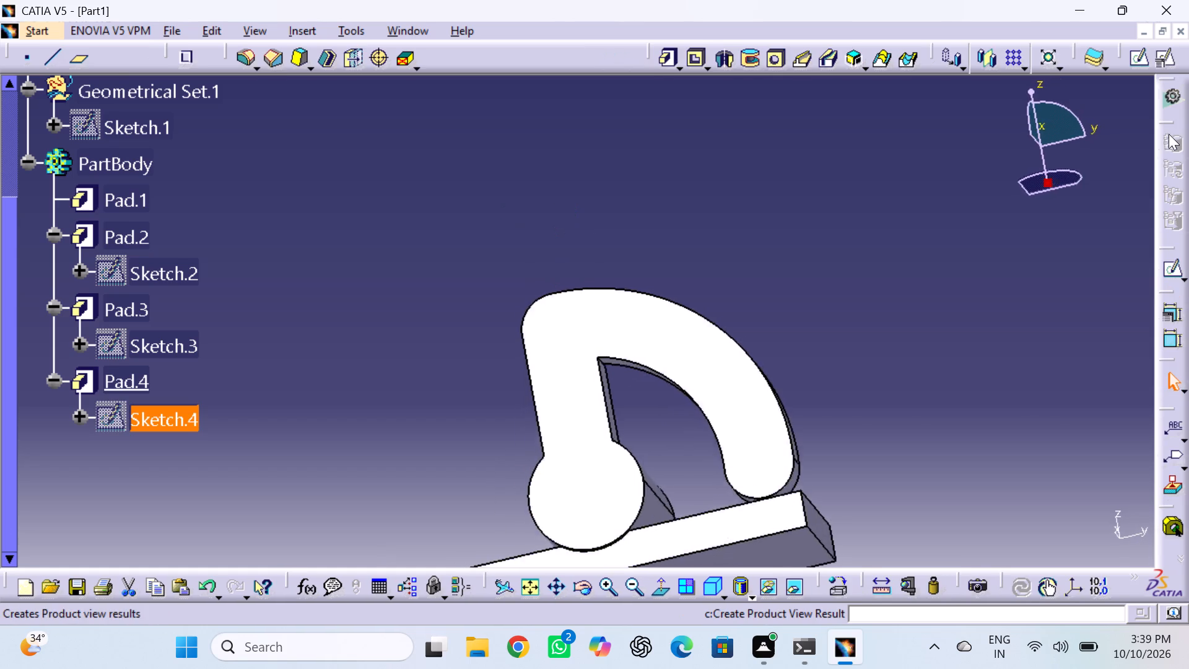
# Open a sketch on the flat face shared by arm, web and tube, and project the web's two vertical edges into it.
pyautogui.click(585, 396)
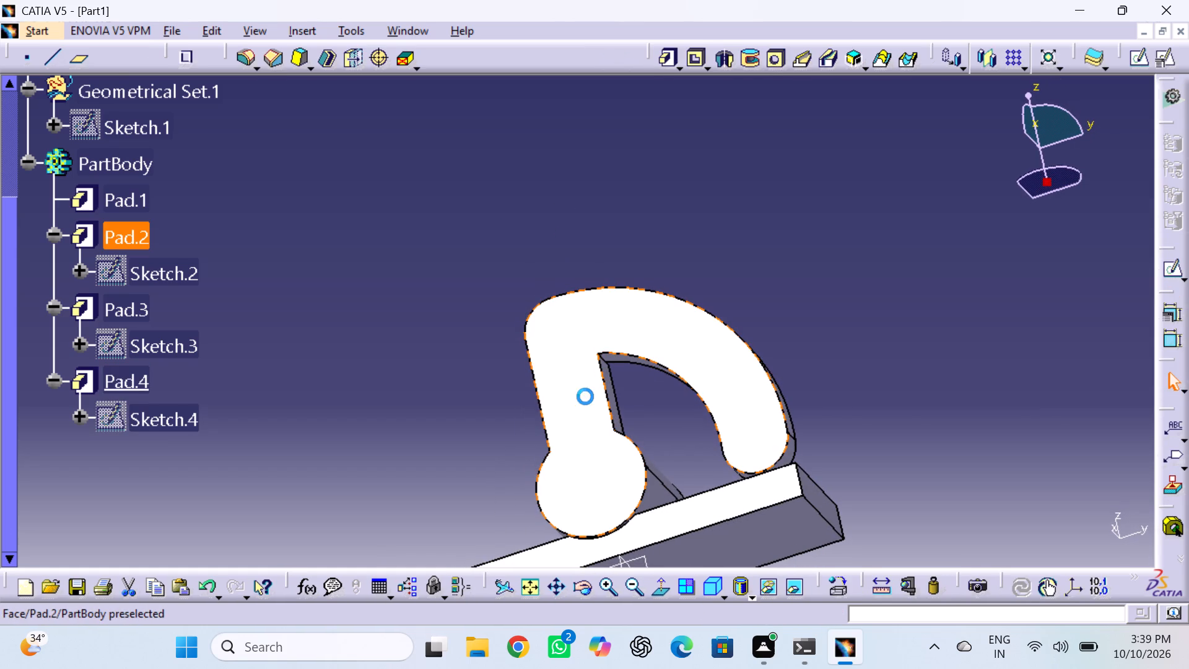
pyautogui.click(1139, 64)
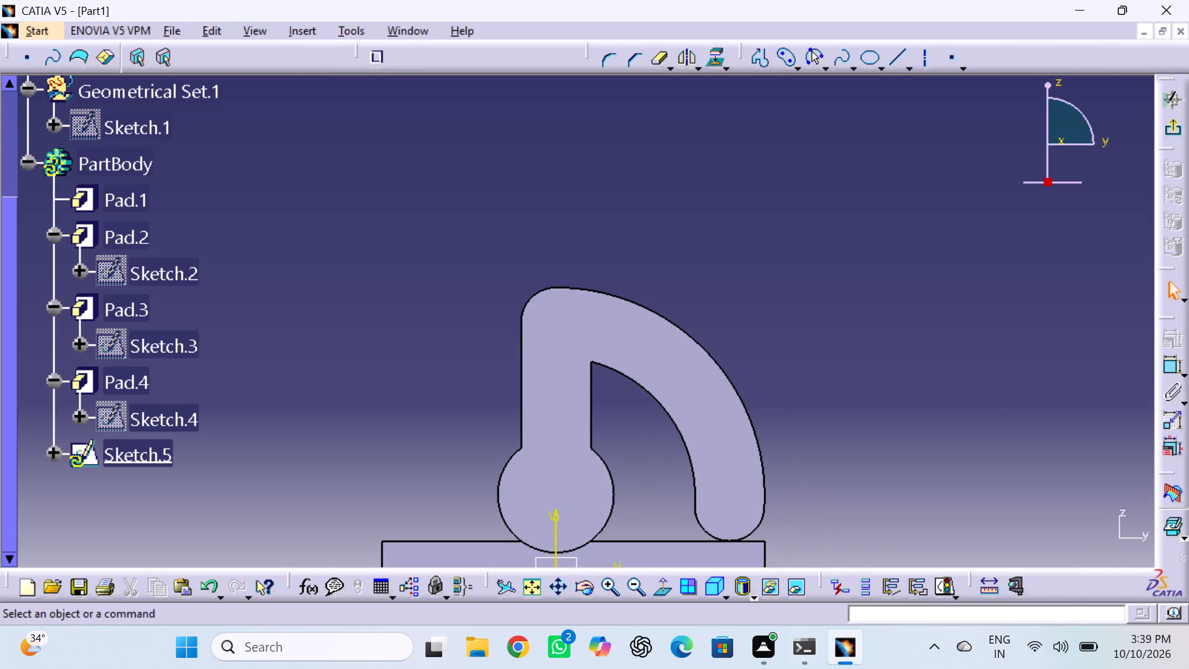
pyautogui.click(521, 393)
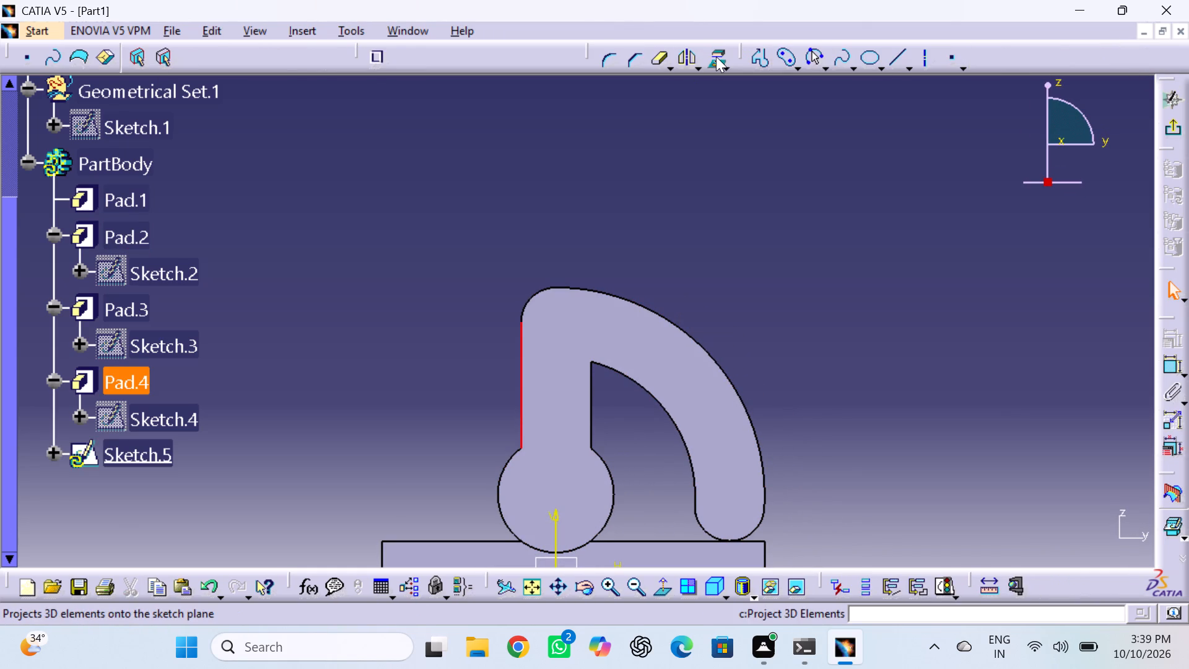
pyautogui.click(717, 56)
pyautogui.click(725, 185)
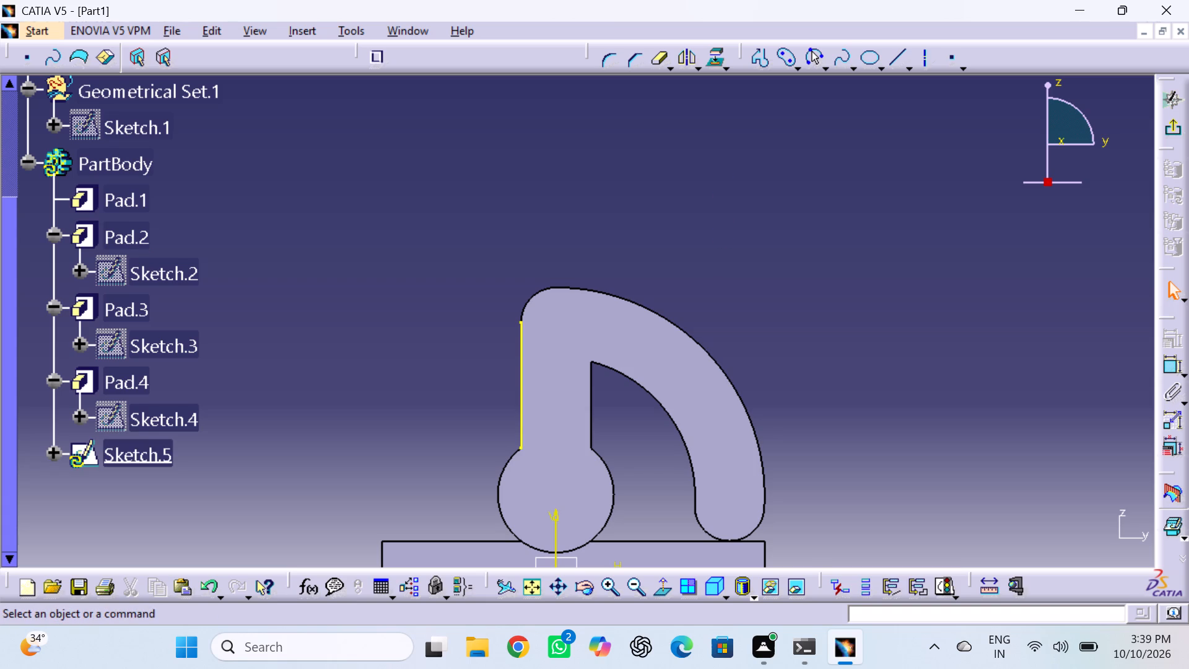
pyautogui.click(591, 398)
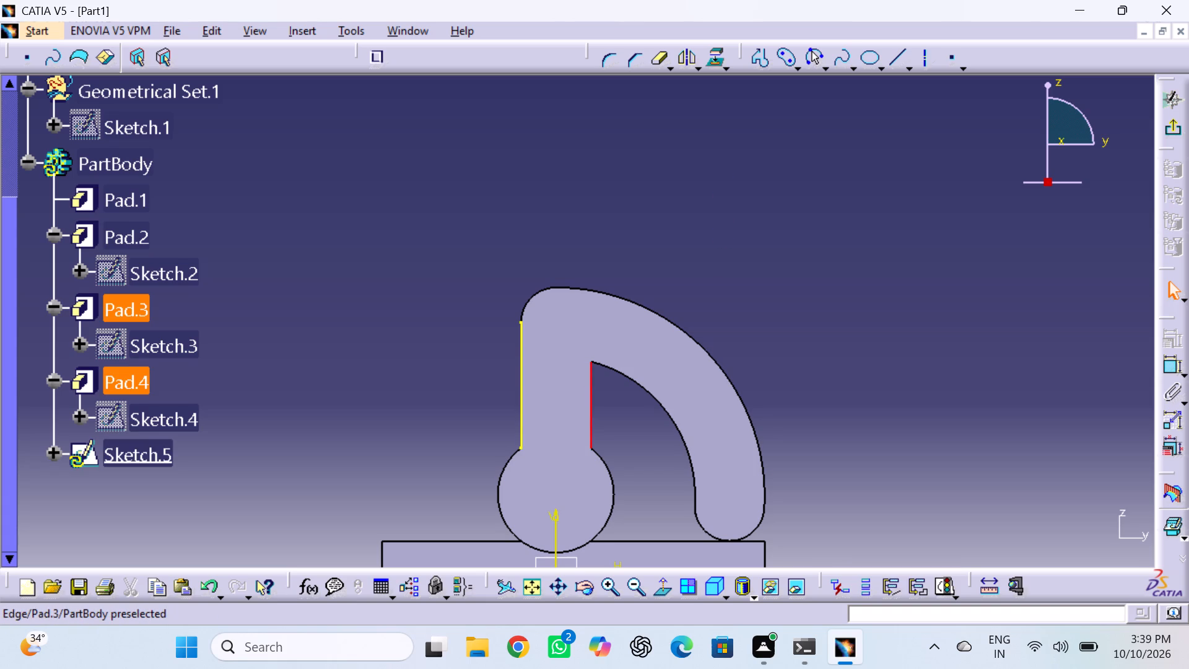
pyautogui.click(712, 63)
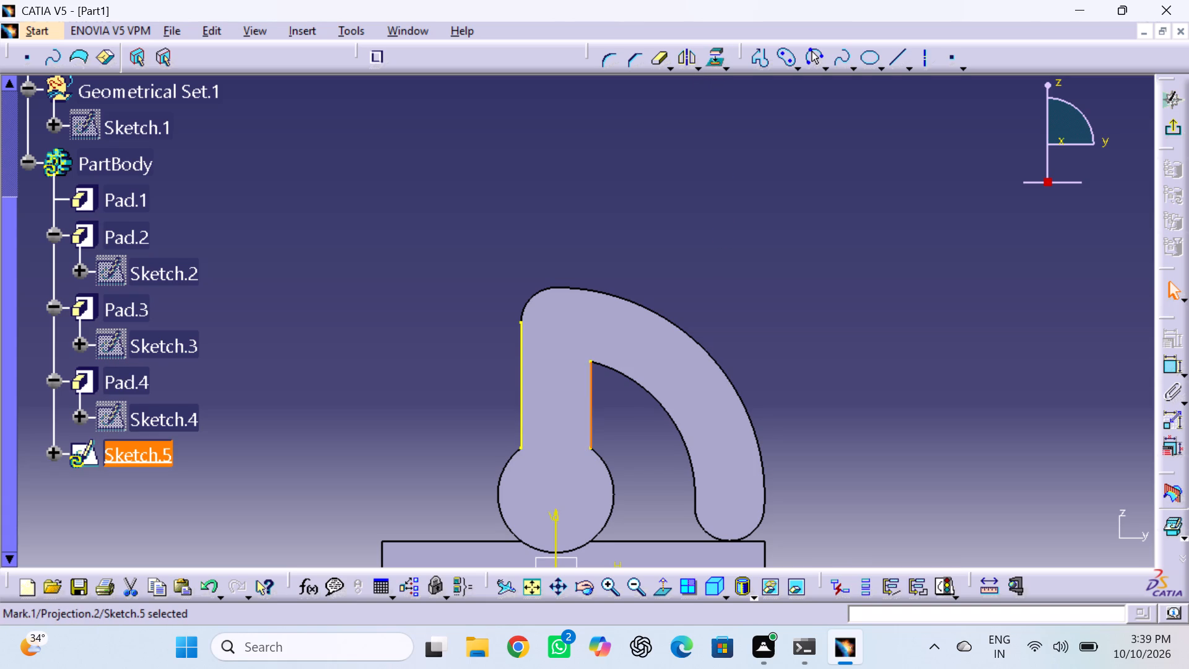
pyautogui.click(723, 199)
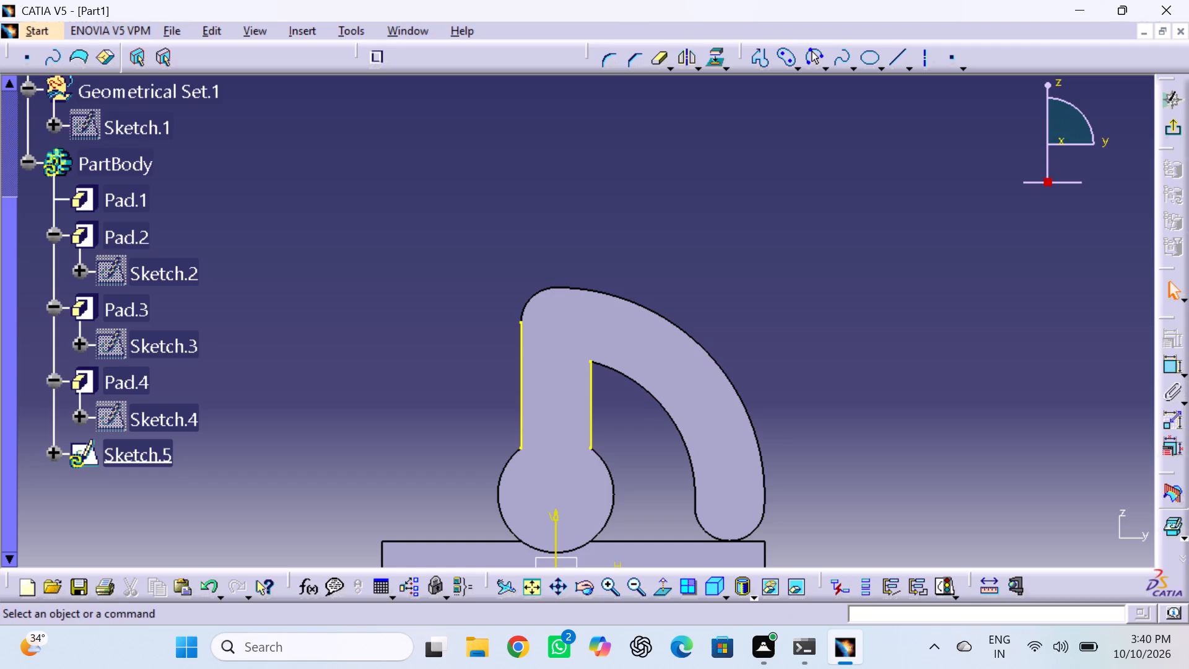
# Undo the two projected edges, the sketch that holds them and the web pad, going back to the unpadded web profile.
pyautogui.hotkey('ctrl', 'z')
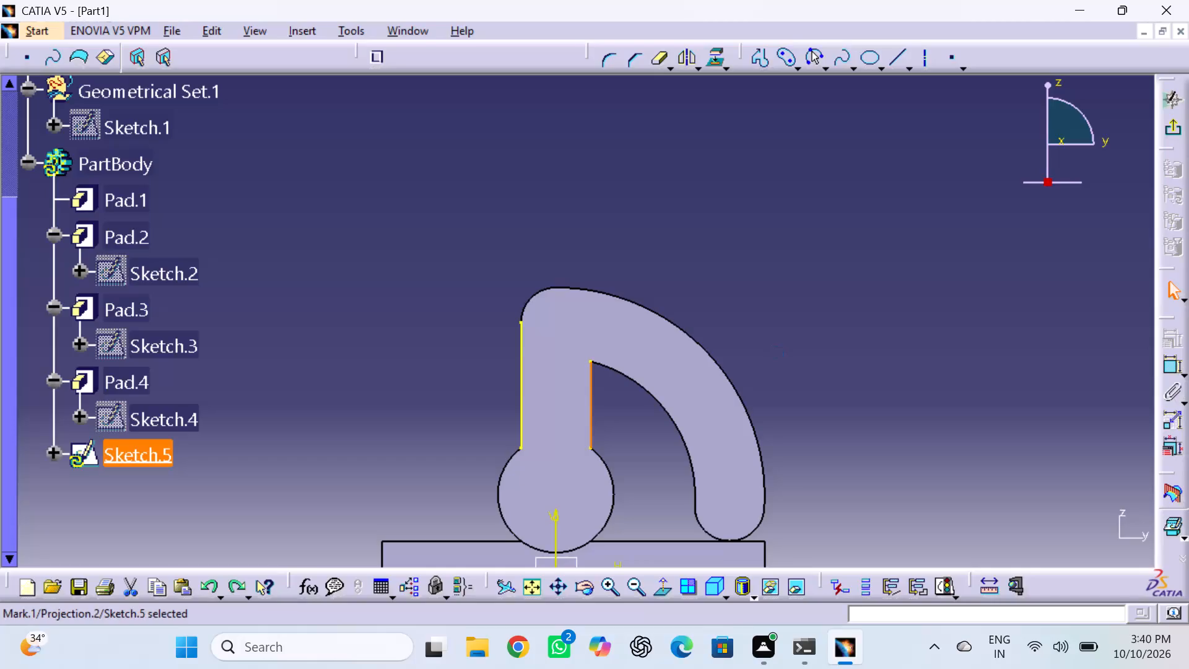
pyautogui.hotkey('ctrl', 'z')
pyautogui.hotkey('ctrl', 'z')
pyautogui.hotkey('ctrl', 'z')
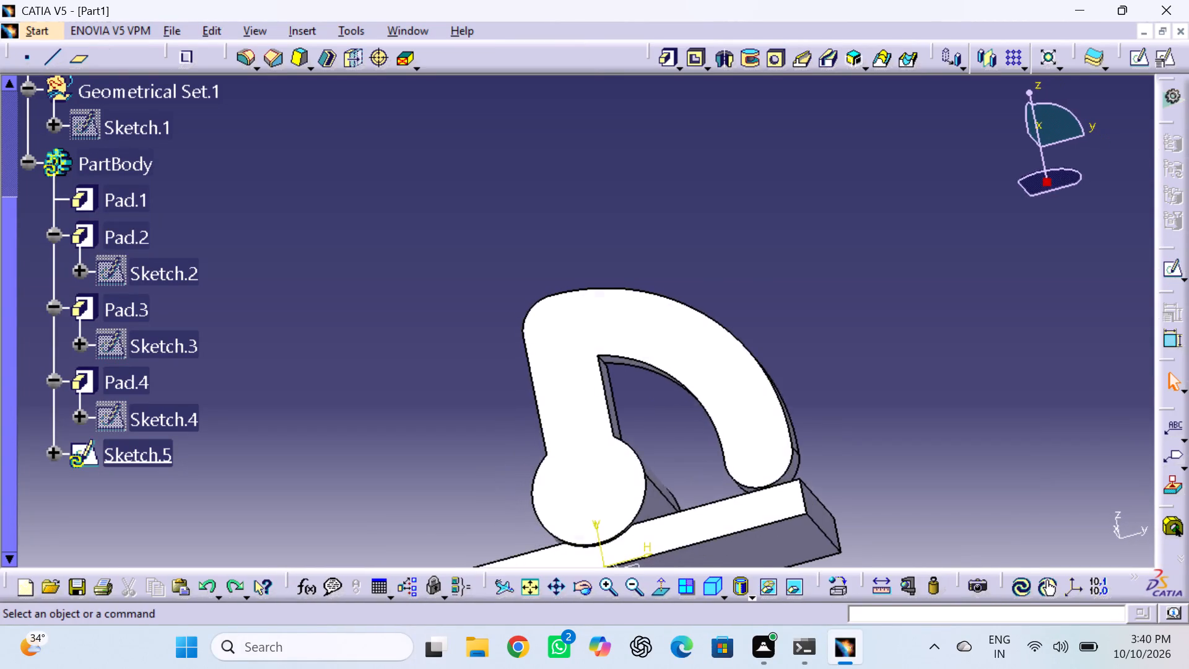
pyautogui.hotkey('ctrl', 'z')
pyautogui.hotkey('ctrl', 'z')
pyautogui.hotkey('ctrl', 'z')
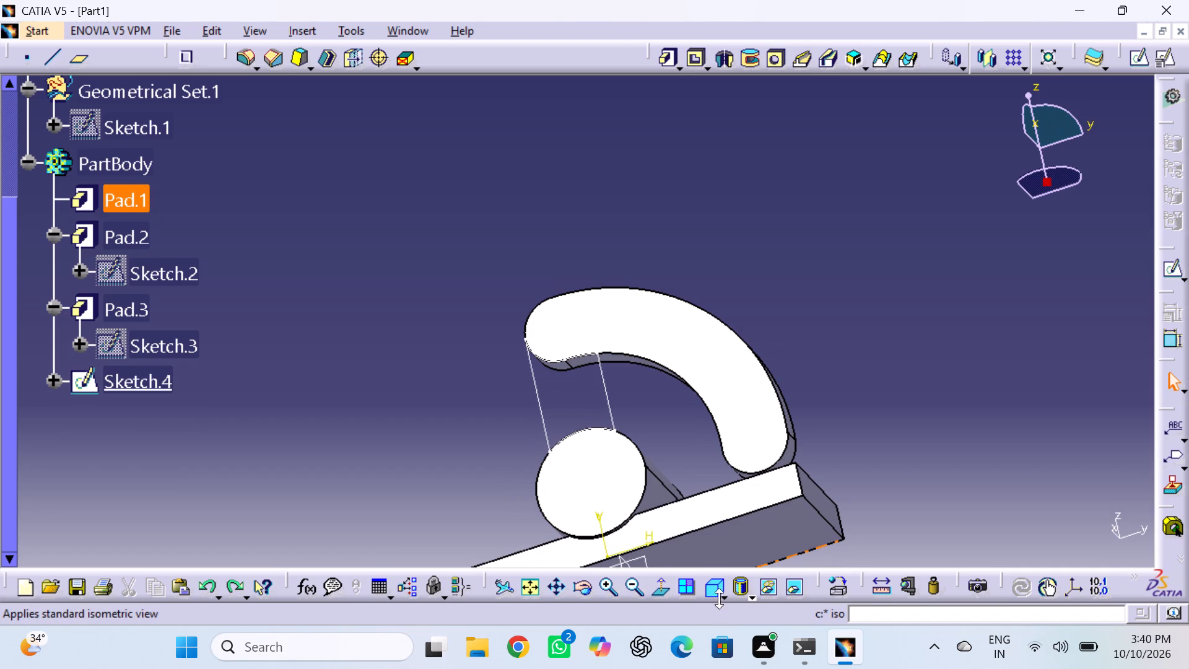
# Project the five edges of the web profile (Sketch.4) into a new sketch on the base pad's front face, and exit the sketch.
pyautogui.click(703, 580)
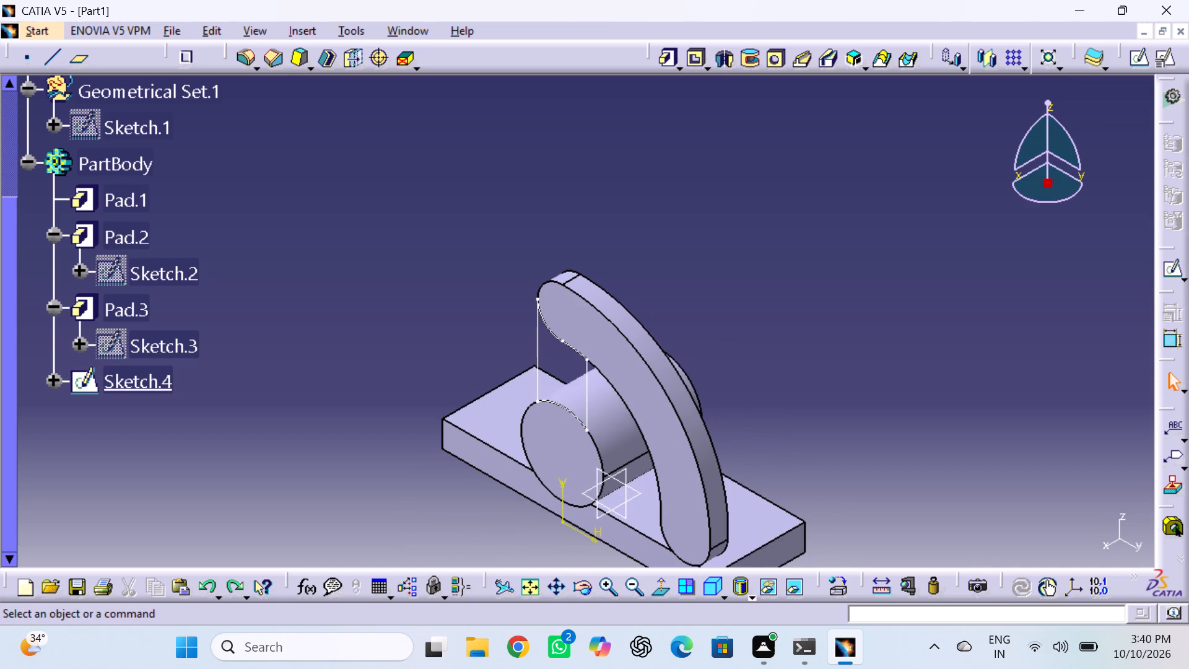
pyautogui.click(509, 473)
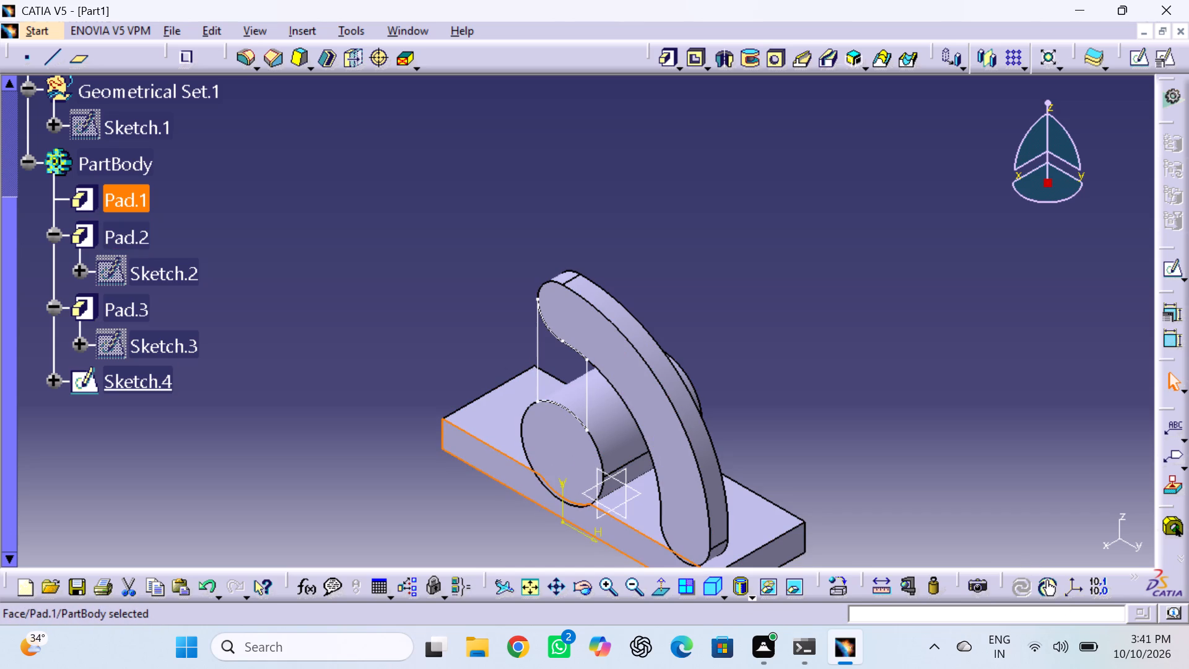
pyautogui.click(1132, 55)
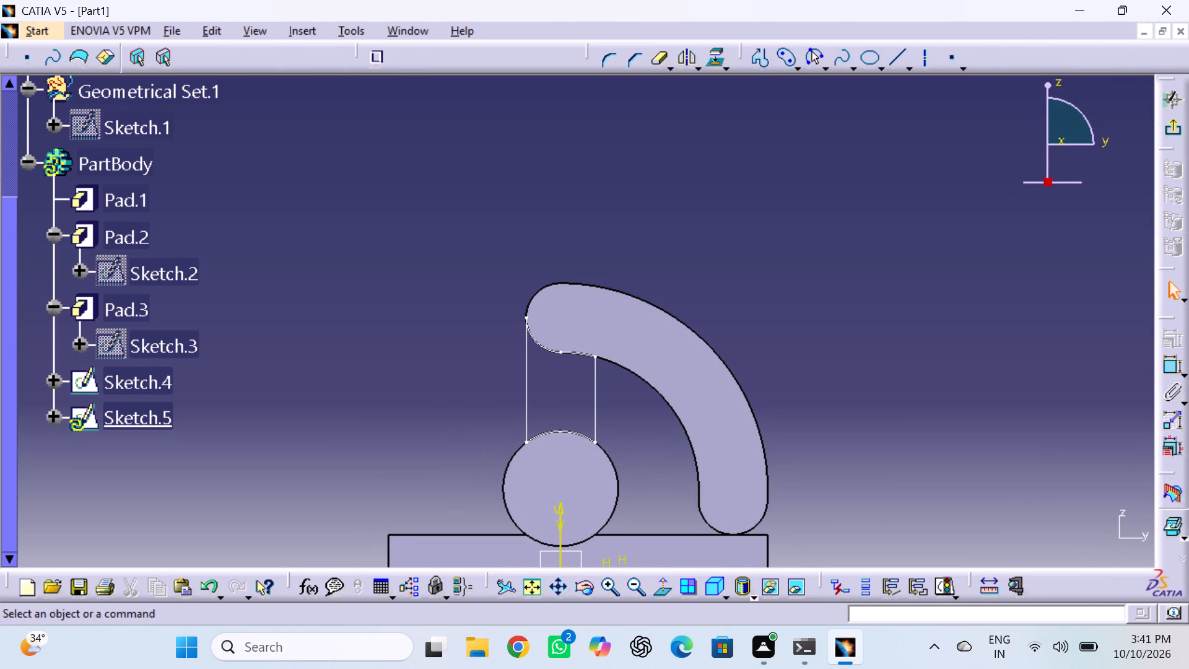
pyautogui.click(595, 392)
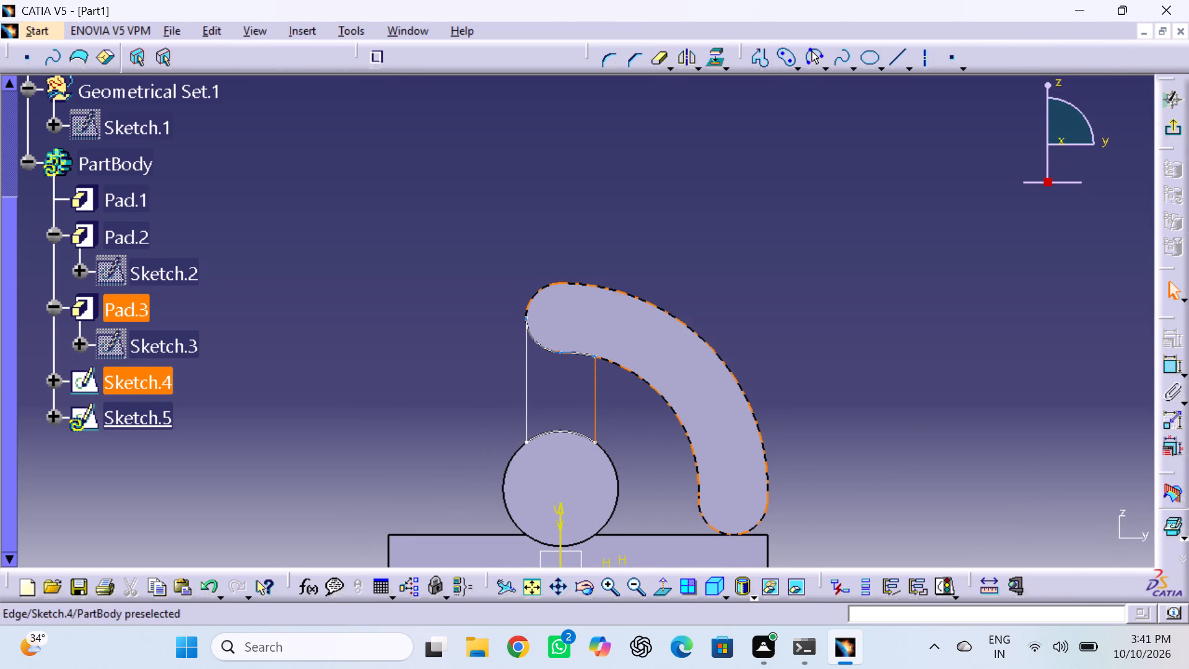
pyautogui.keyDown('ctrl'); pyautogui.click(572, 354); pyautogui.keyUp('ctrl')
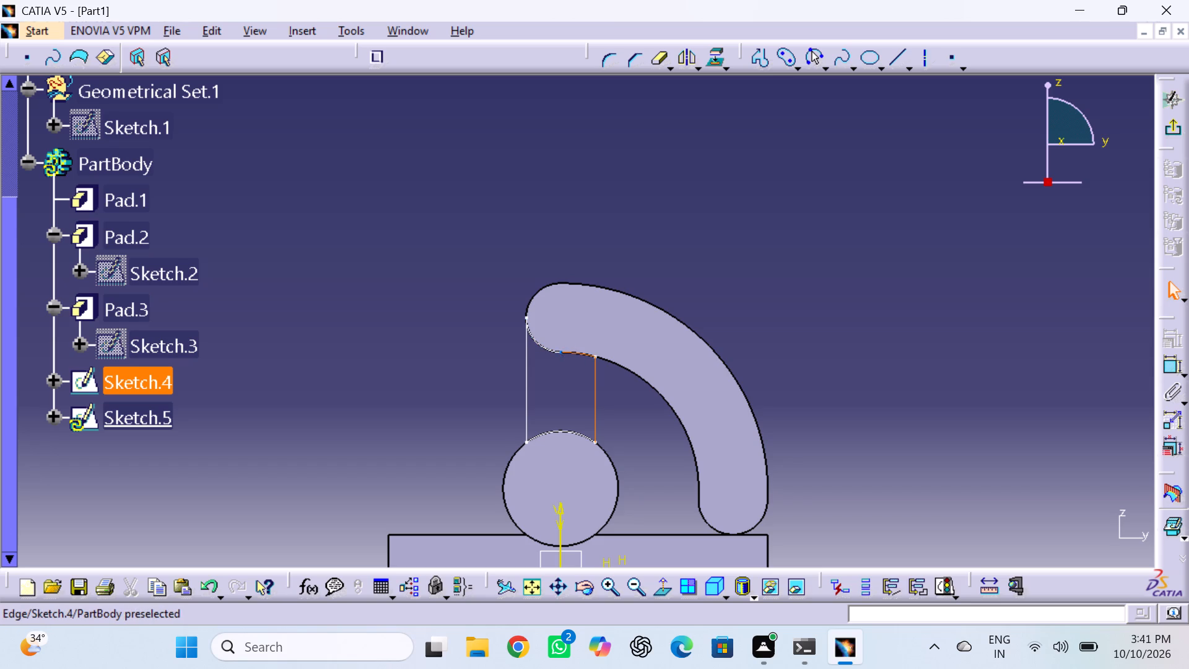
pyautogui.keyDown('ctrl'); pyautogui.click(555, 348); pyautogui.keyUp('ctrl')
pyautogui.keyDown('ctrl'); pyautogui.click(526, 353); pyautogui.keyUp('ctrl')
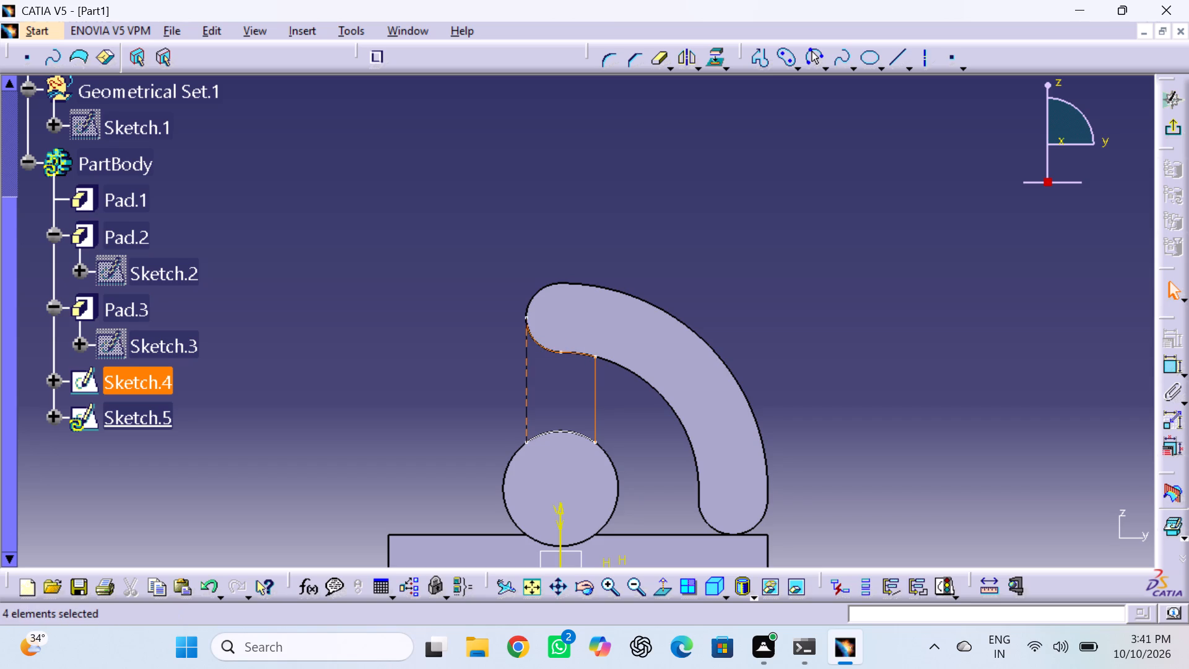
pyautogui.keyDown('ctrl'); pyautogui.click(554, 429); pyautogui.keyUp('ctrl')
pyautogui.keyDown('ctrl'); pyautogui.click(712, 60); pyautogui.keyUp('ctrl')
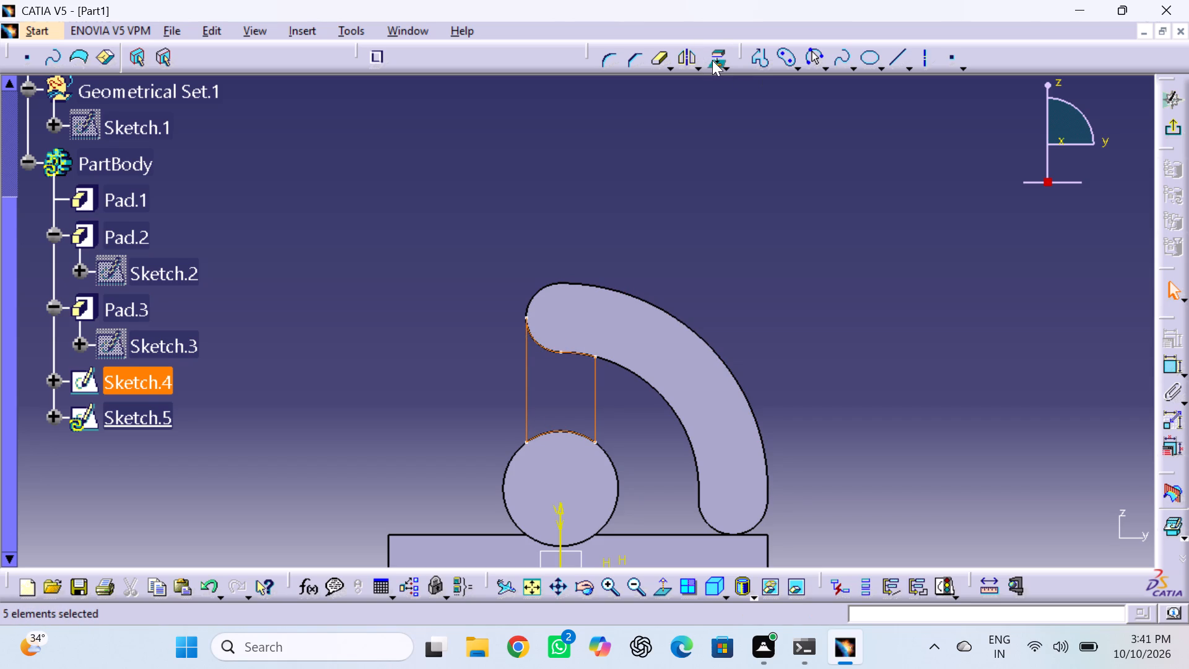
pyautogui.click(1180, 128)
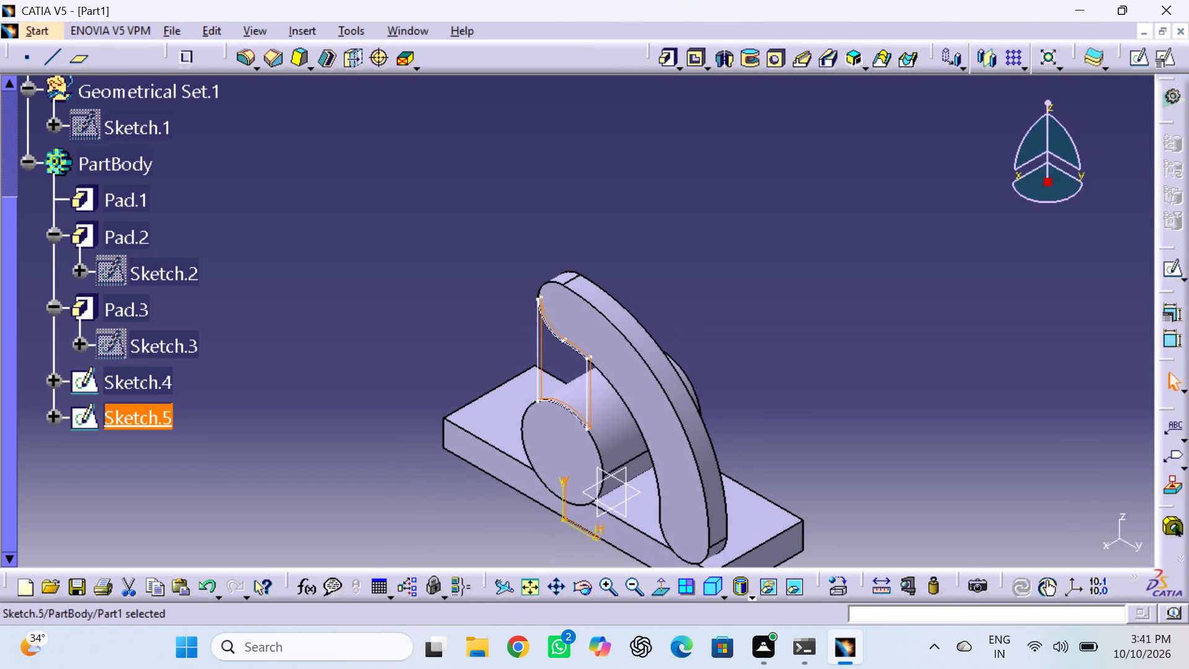
# Delete the web profile sketch (Sketch.4) together with the projected sketch that depends on it.
pyautogui.scroll(-5, 725, 249)
pyautogui.scroll(3, 665, 276)
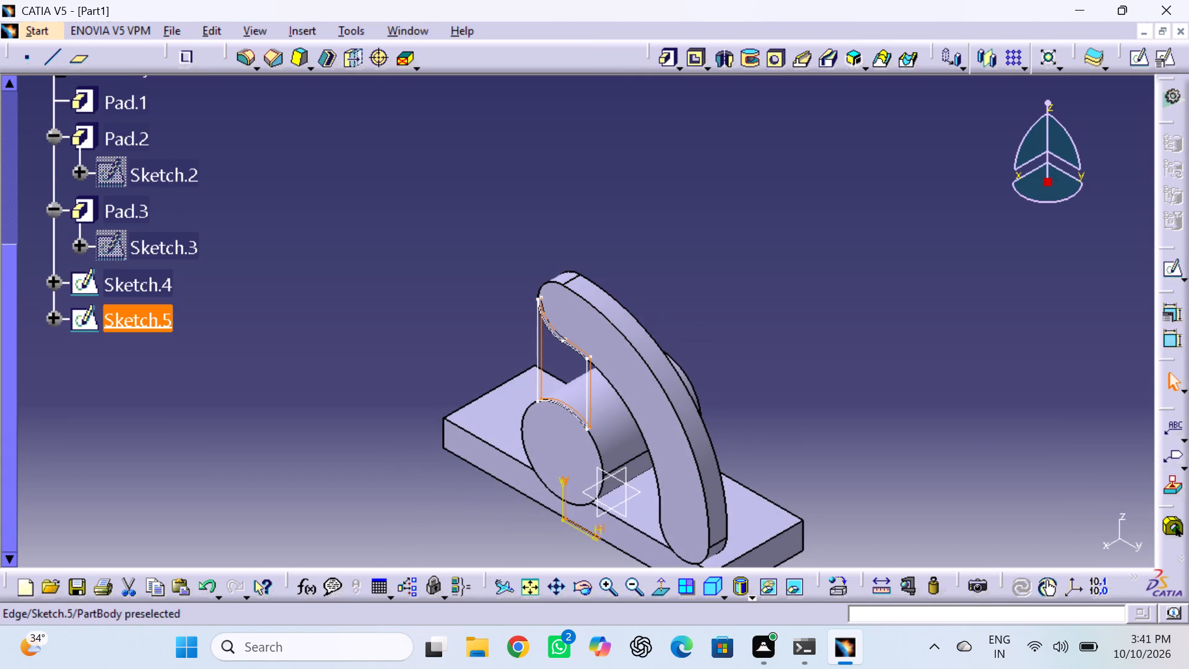
pyautogui.scroll(-5, 531, 331)
pyautogui.scroll(3, 540, 320)
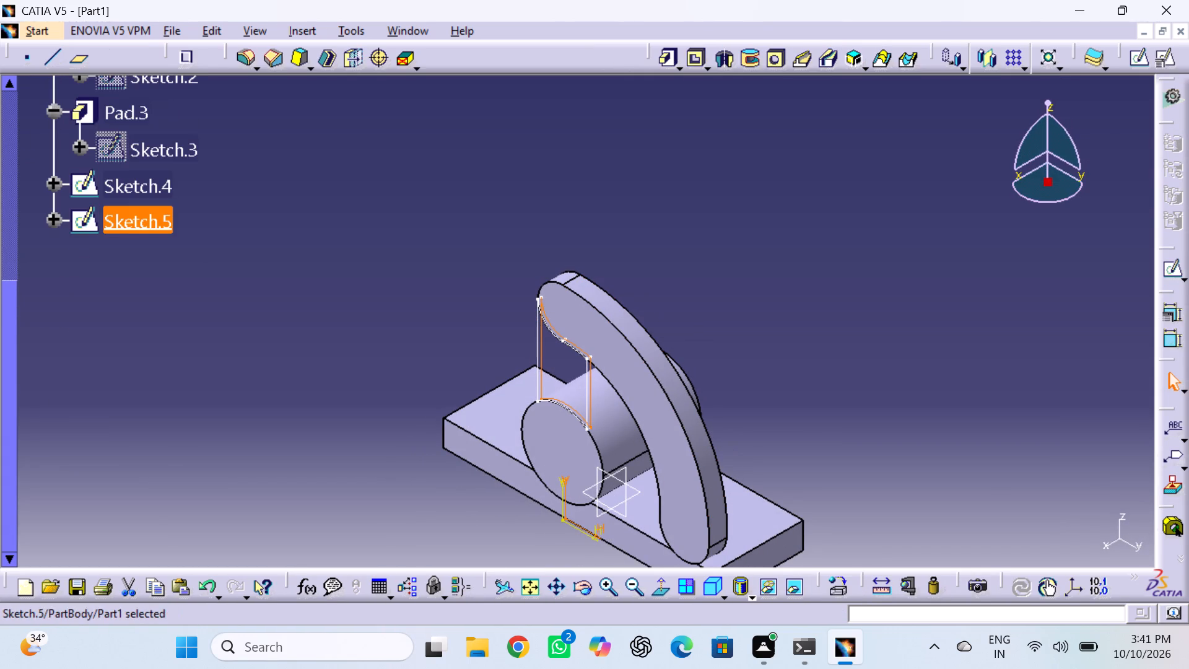
pyautogui.tripleClick(612, 590)
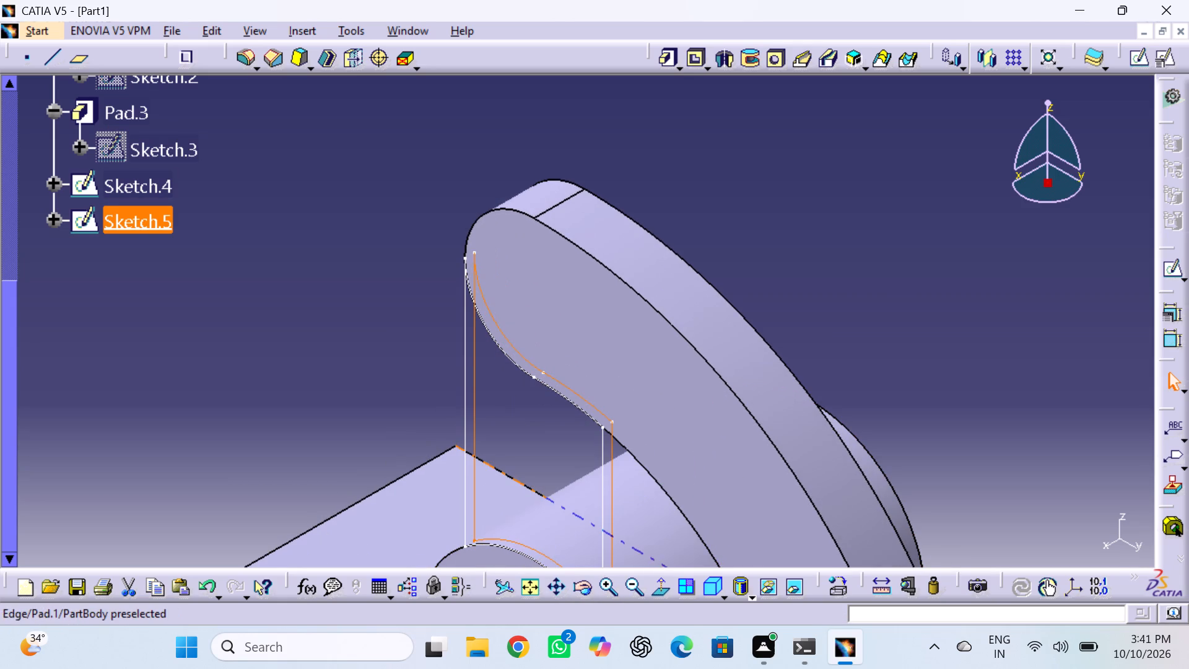
pyautogui.click(463, 434)
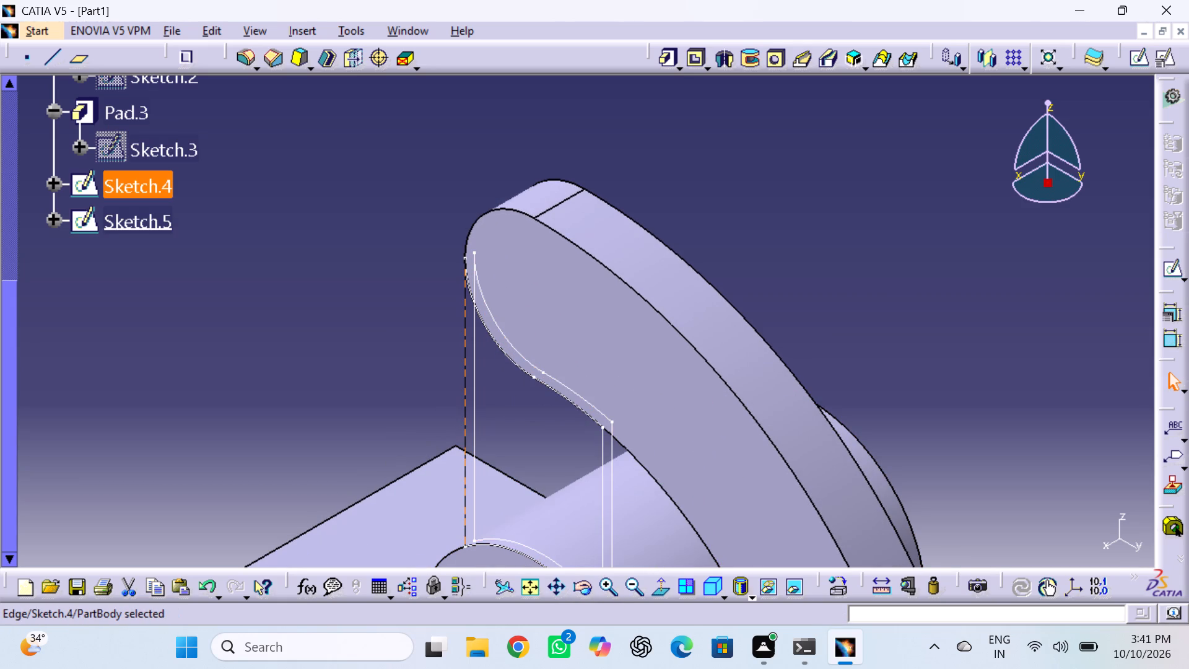
pyautogui.press('Delete')
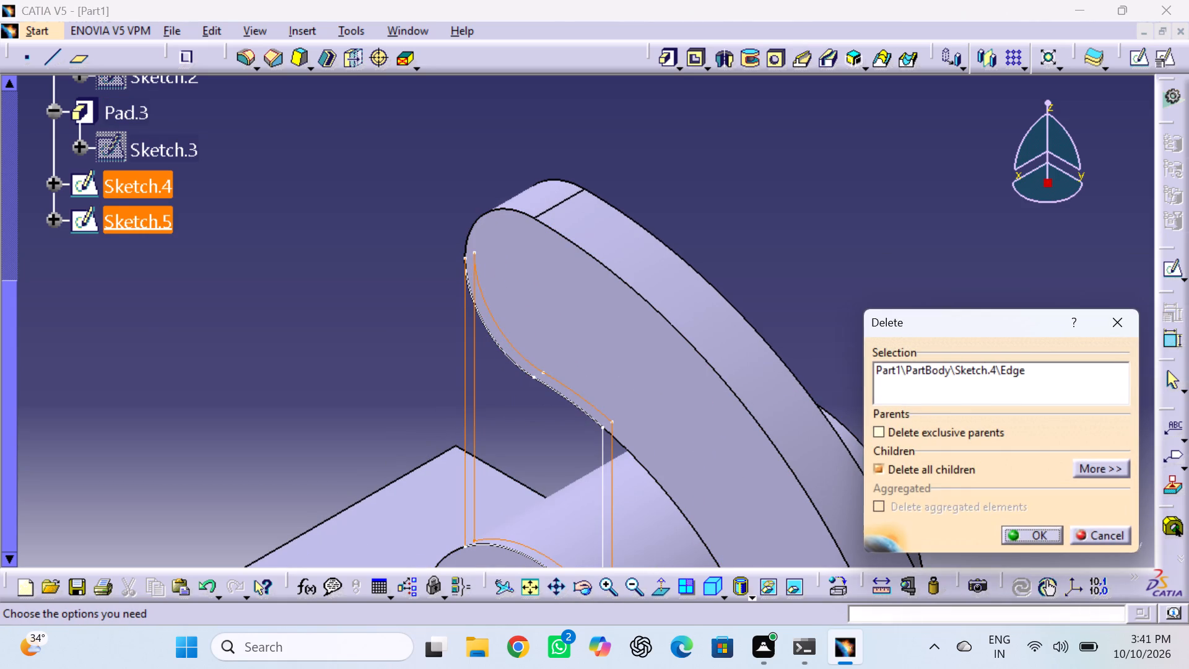
pyautogui.click(1032, 538)
pyautogui.click(1018, 426)
pyautogui.scroll(5, 1018, 426)
pyautogui.scroll(-3, 964, 325)
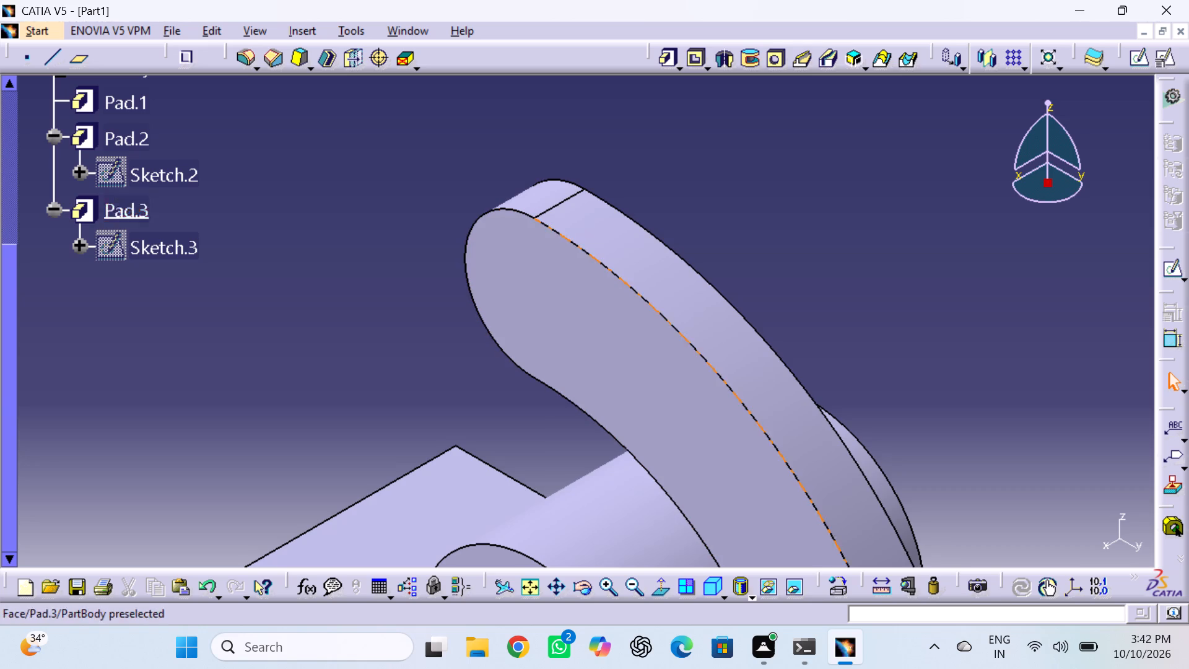
# Open a new sketch on the rear flat face of the curved arm, with the arm, tube and base all in view.
pyautogui.click(590, 586)
pyautogui.moveTo(898, 293); pyautogui.dragTo(640, 431)
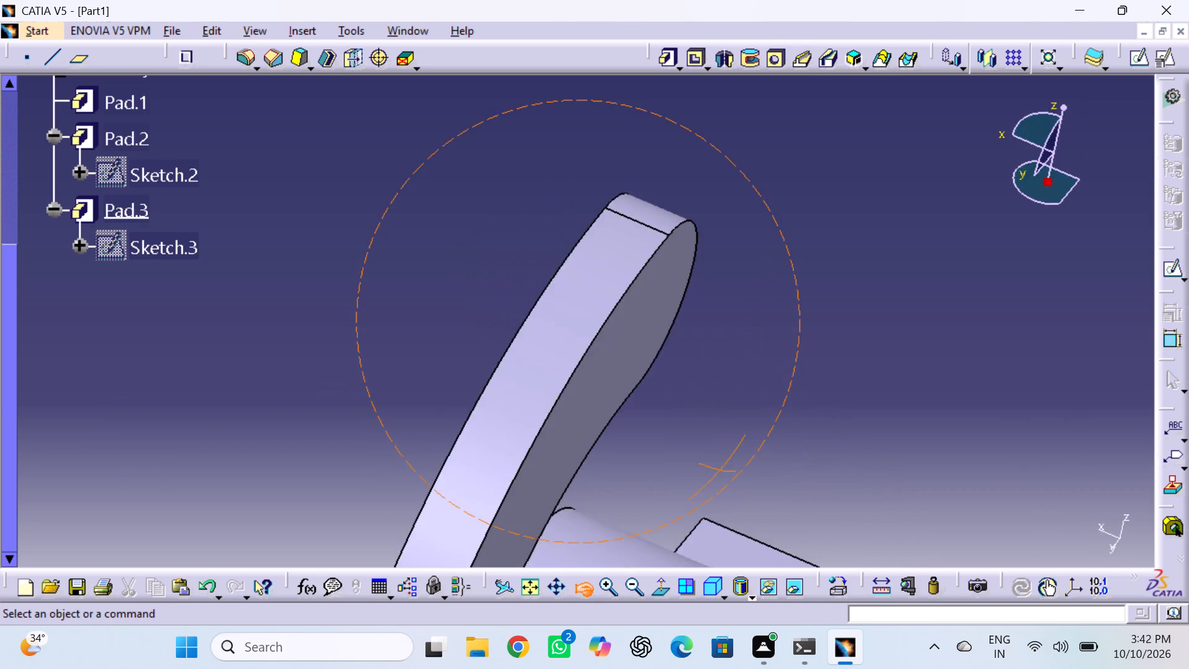
pyautogui.moveTo(640, 431); pyautogui.dragTo(573, 394)
pyautogui.click(573, 391)
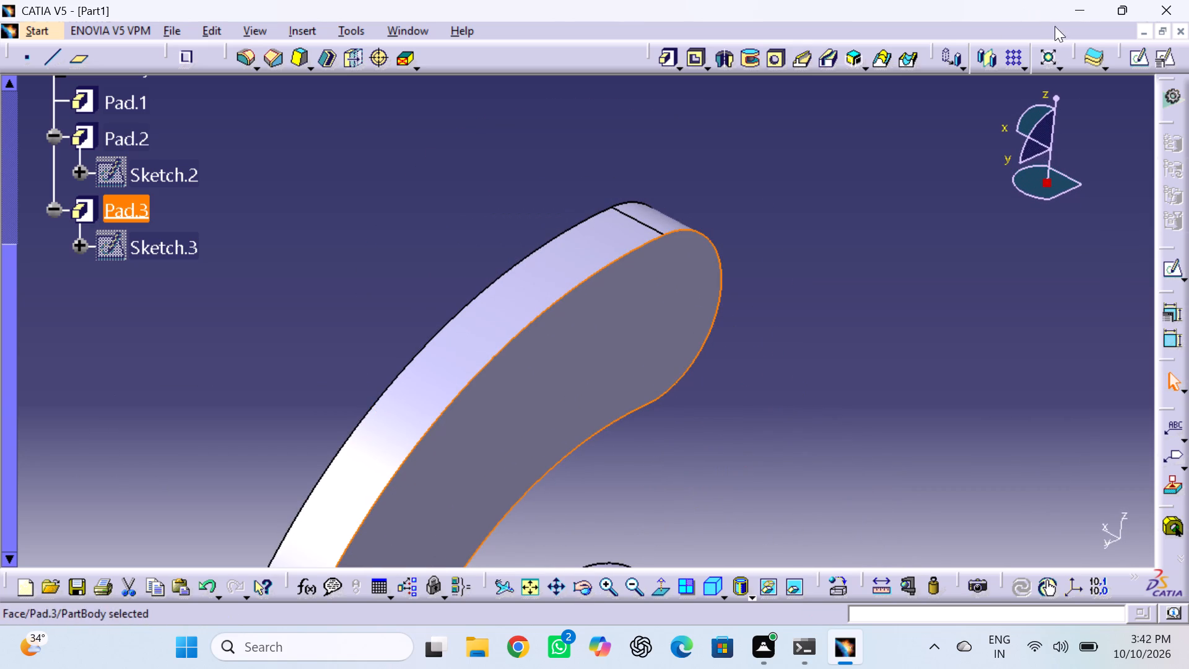
pyautogui.click(1136, 52)
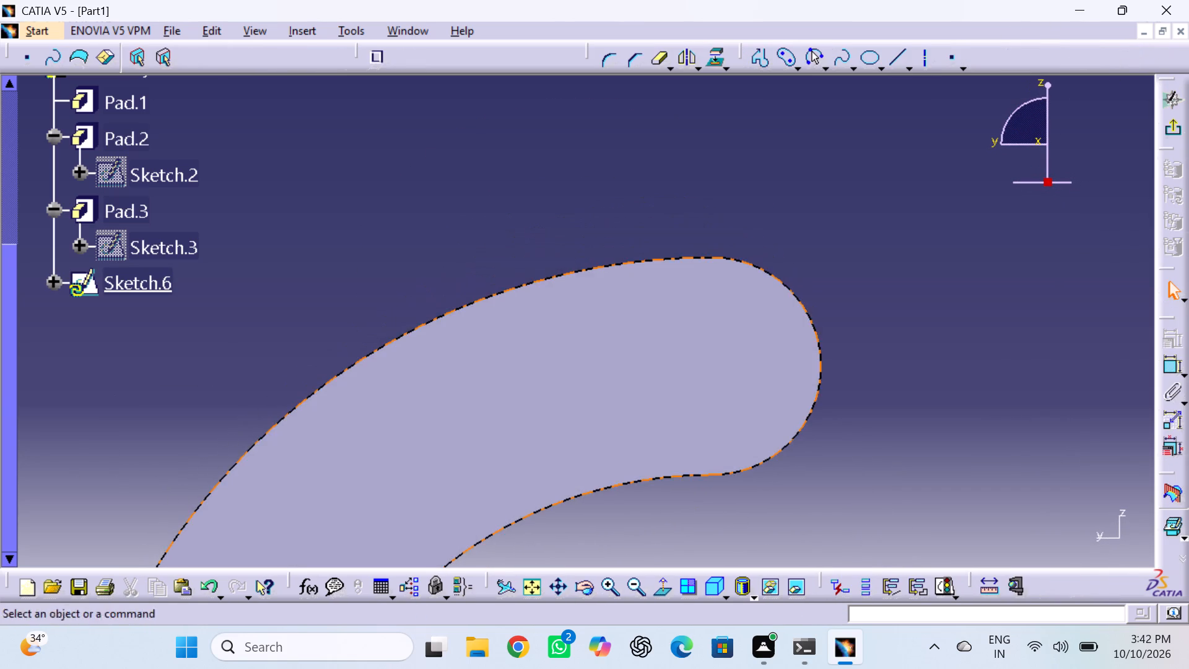
pyautogui.tripleClick(631, 584)
pyautogui.click(631, 584)
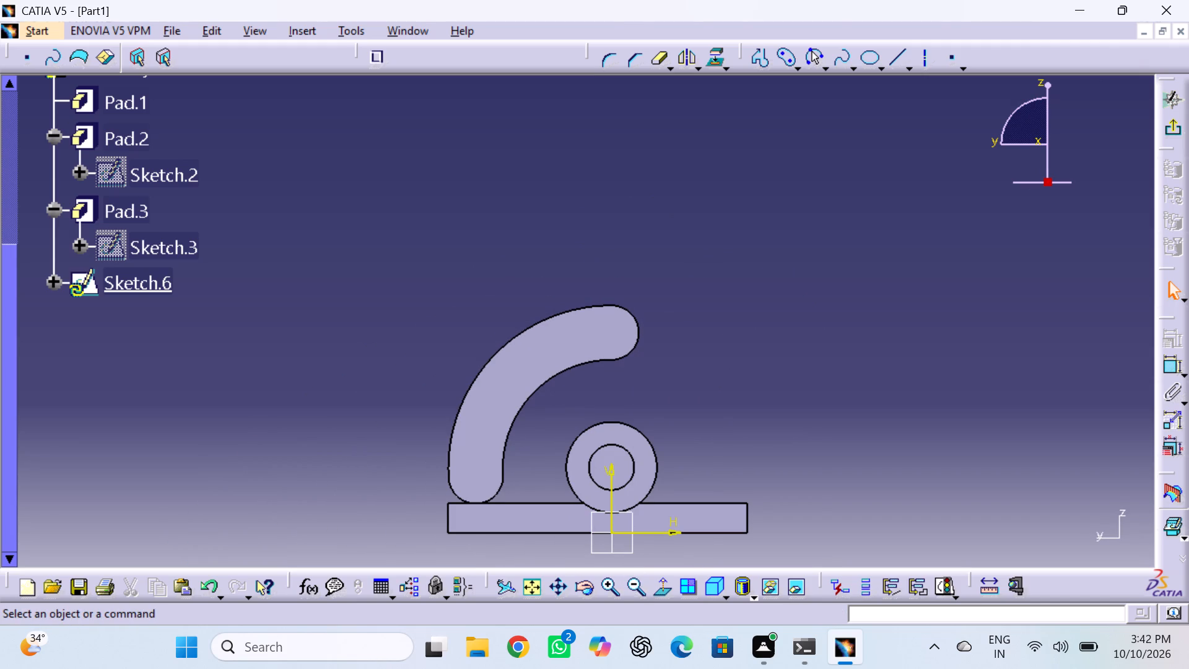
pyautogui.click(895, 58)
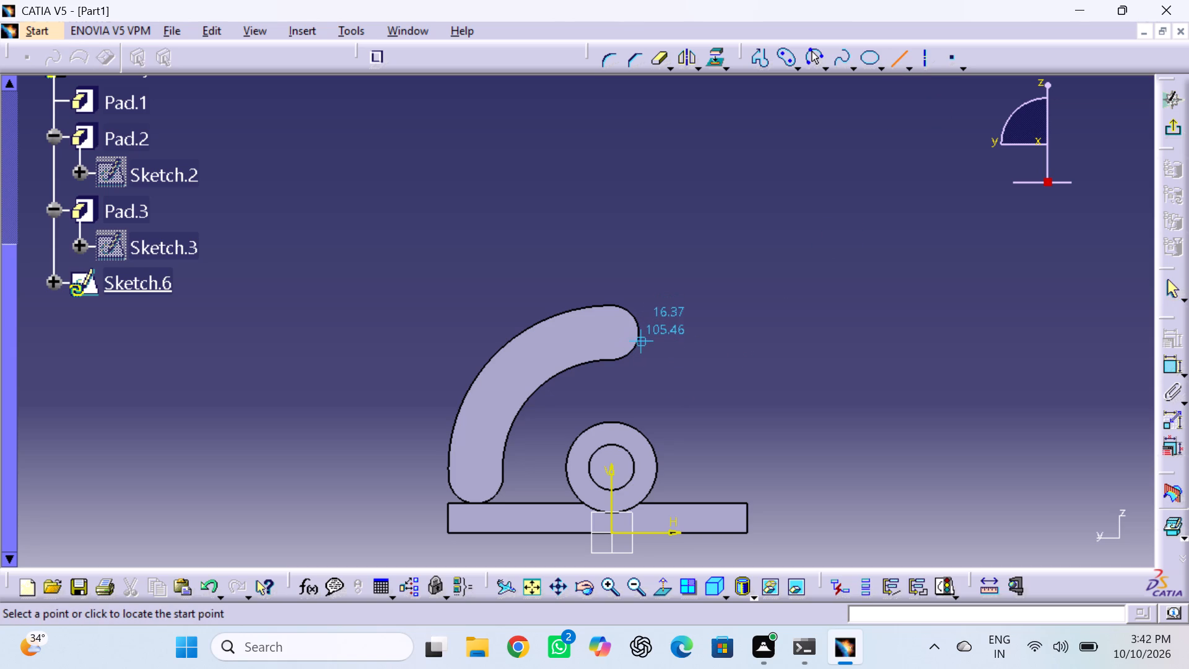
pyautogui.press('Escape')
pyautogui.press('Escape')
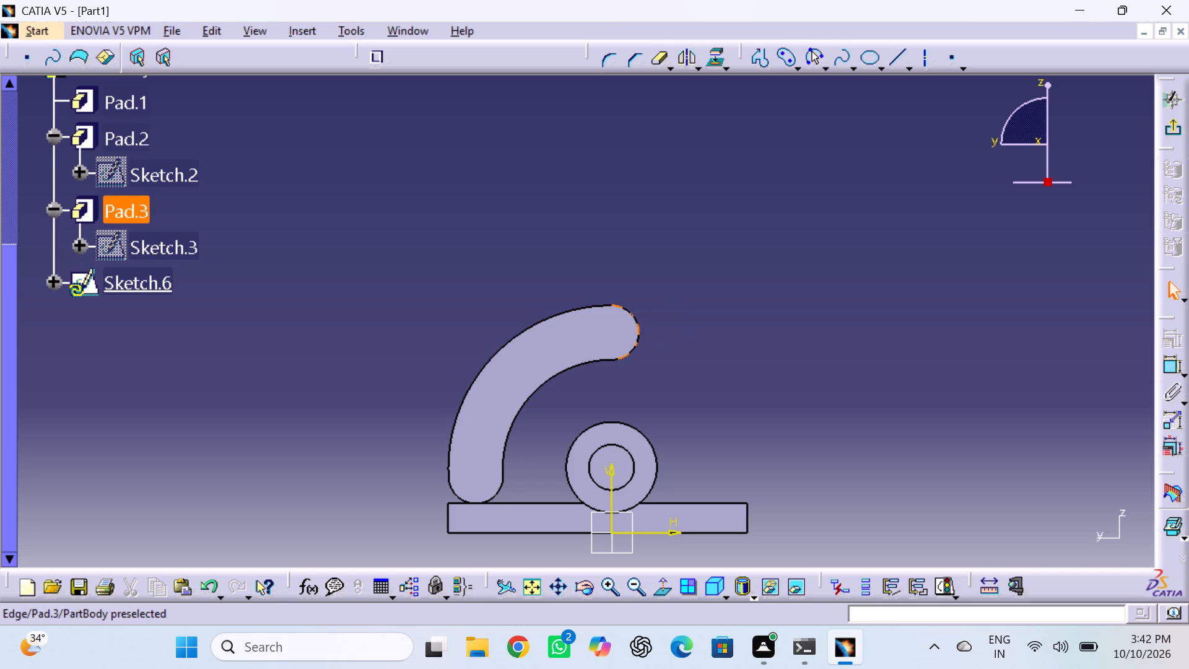
# Project the arm's rounded upper end, its inner curved edge and the tube's outer circle into the sketch.
pyautogui.click(638, 343)
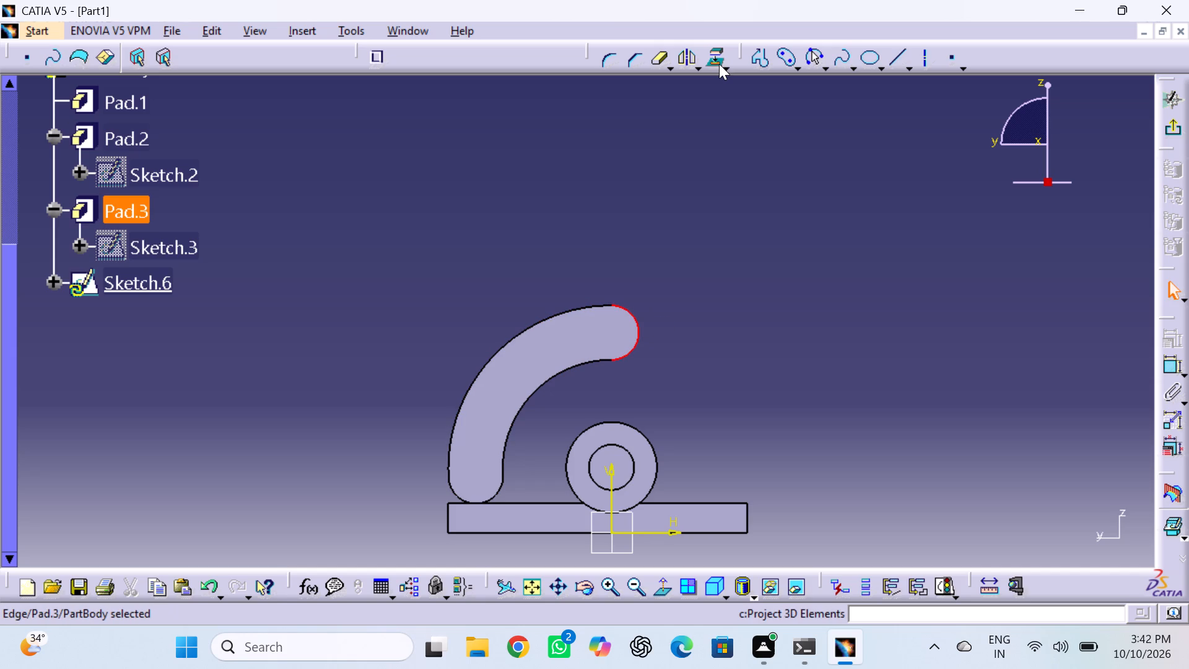
pyautogui.click(719, 64)
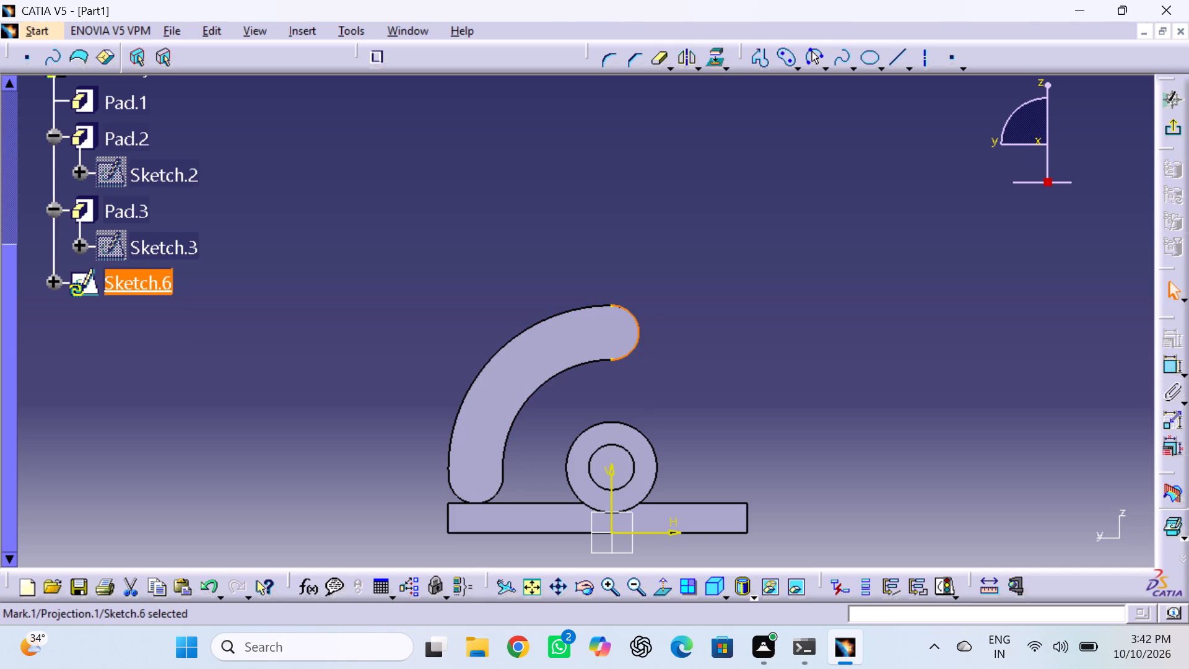
pyautogui.click(569, 365)
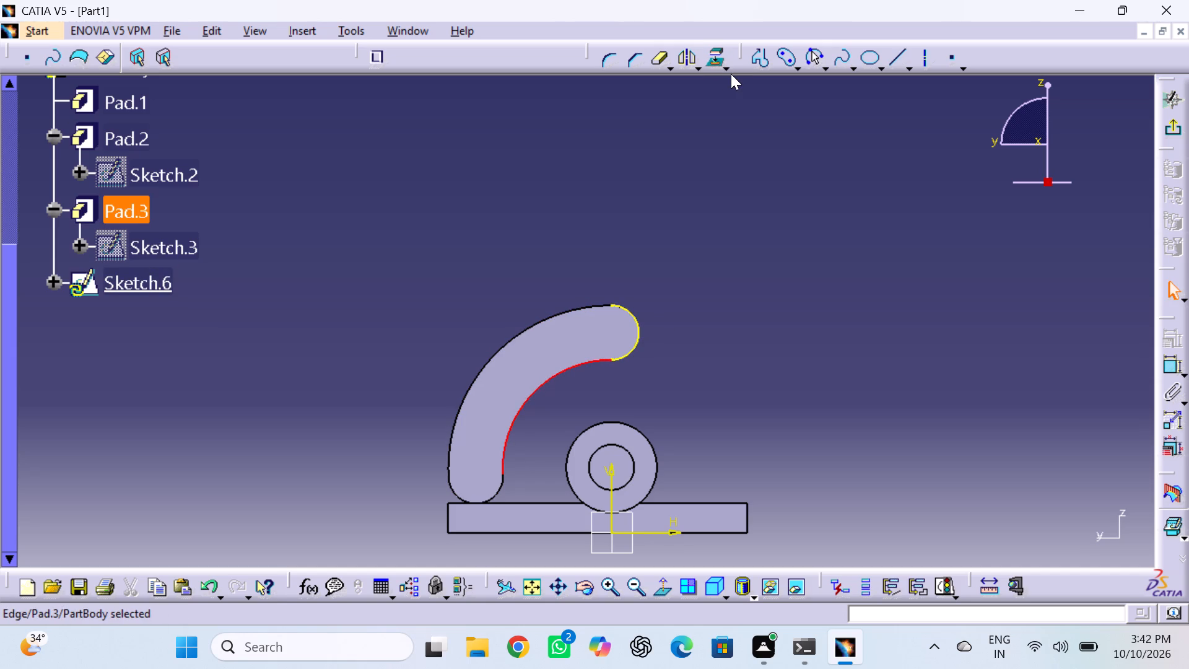
pyautogui.click(716, 61)
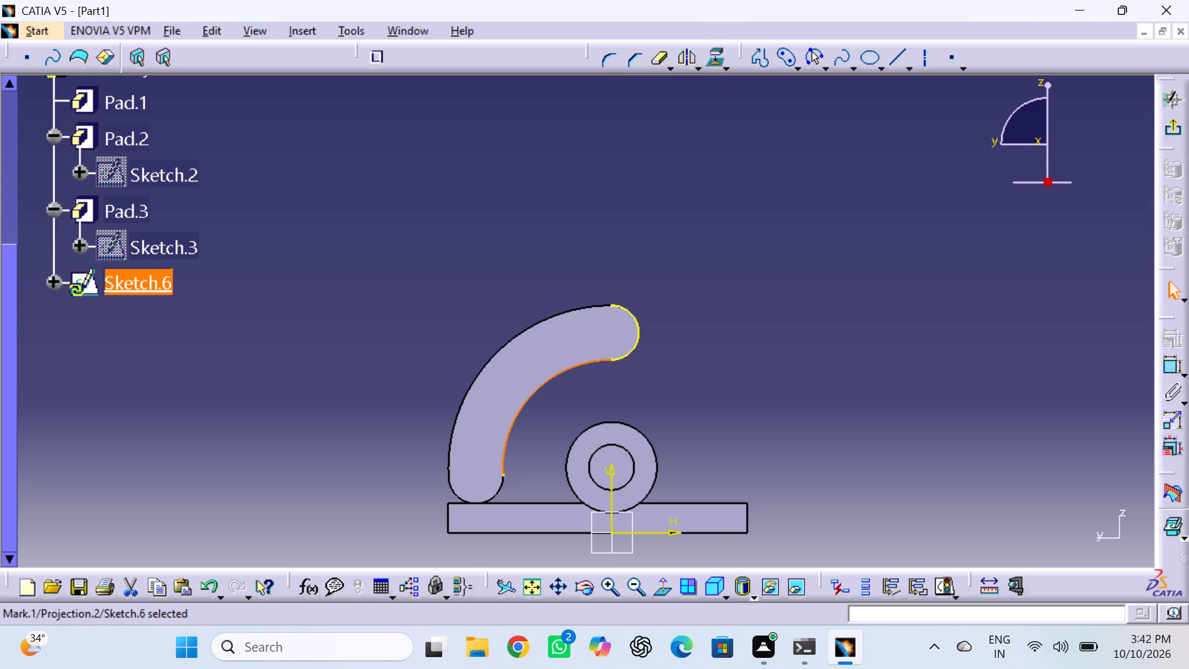
pyautogui.click(757, 254)
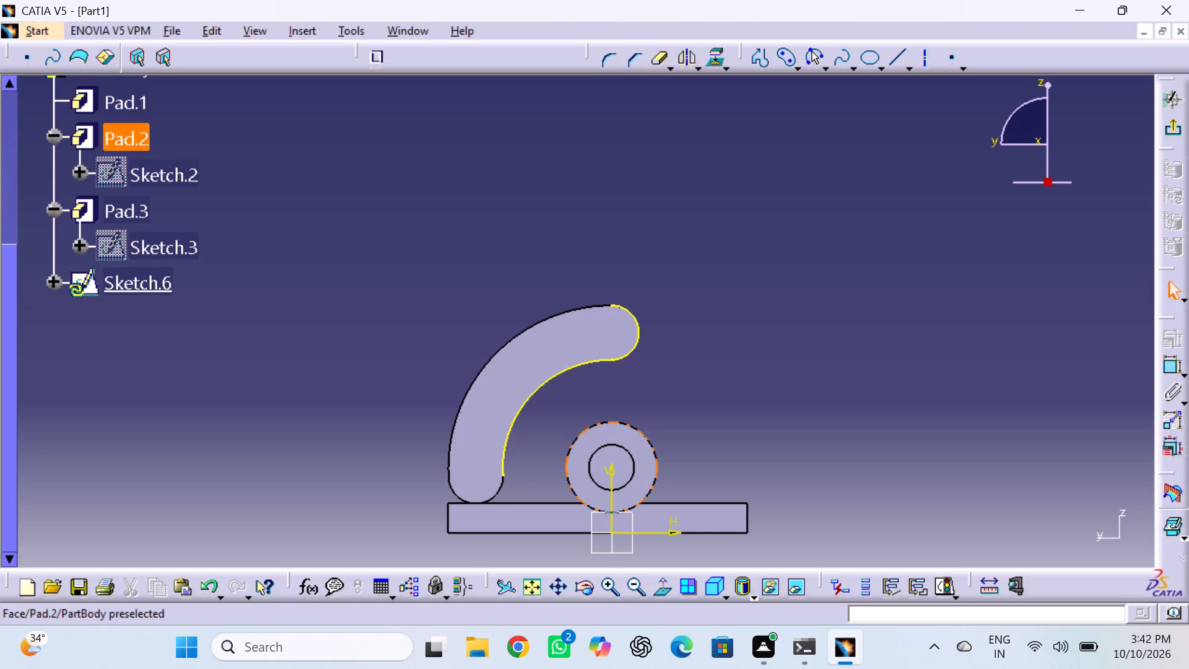
pyautogui.click(619, 422)
pyautogui.click(715, 53)
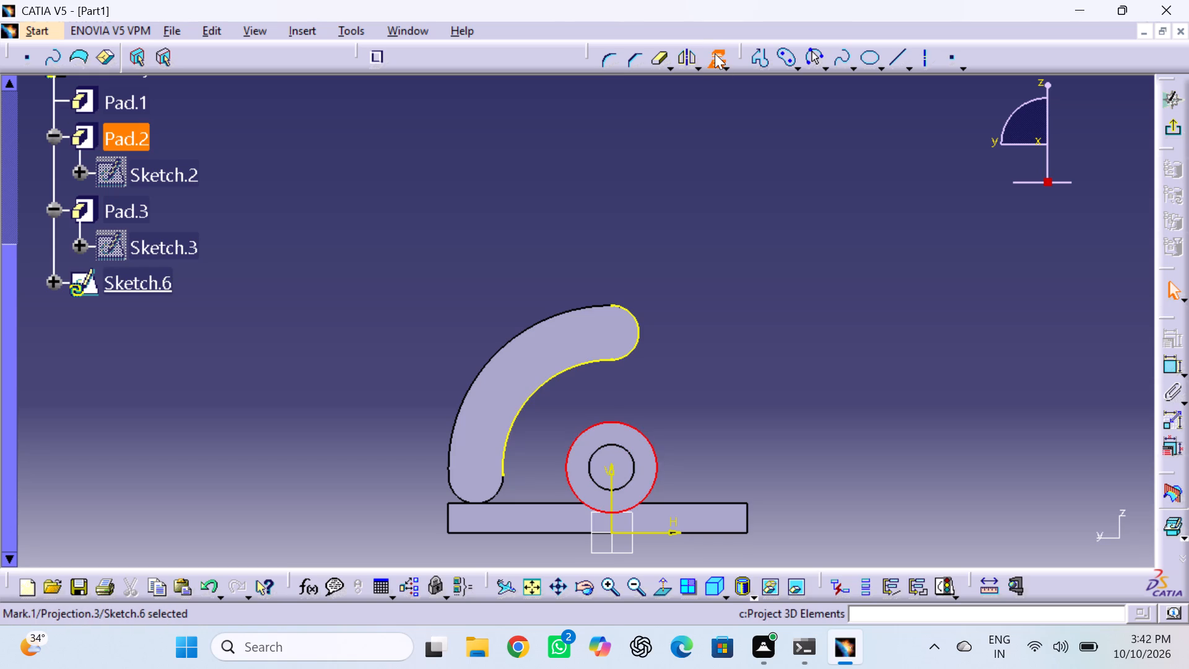
pyautogui.click(732, 315)
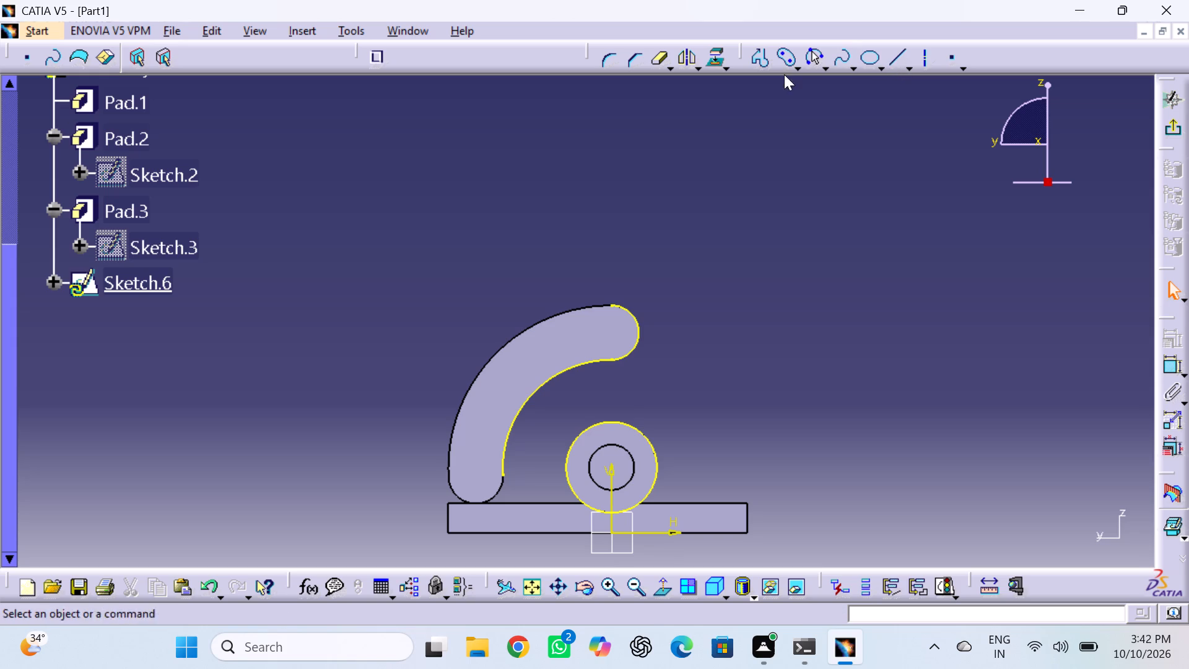
# Draw two vertical profile lines down to the tube's outer circle, one from the arm's rounded end and one from its inner curved edge.
pyautogui.click(766, 62)
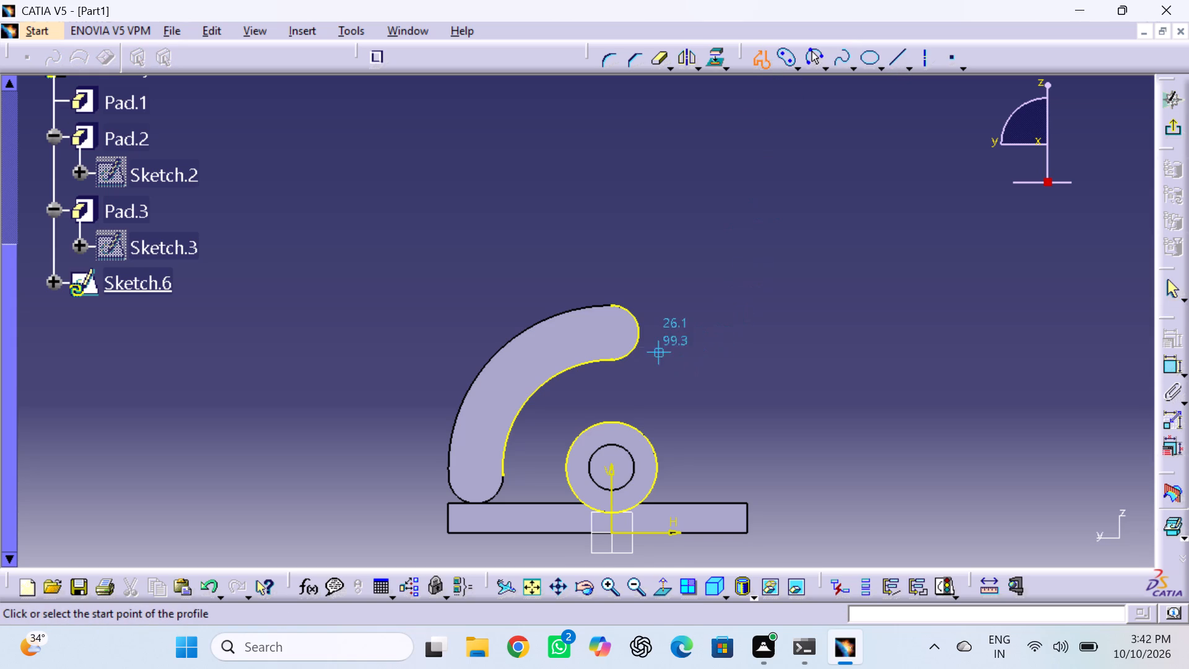
pyautogui.click(636, 336)
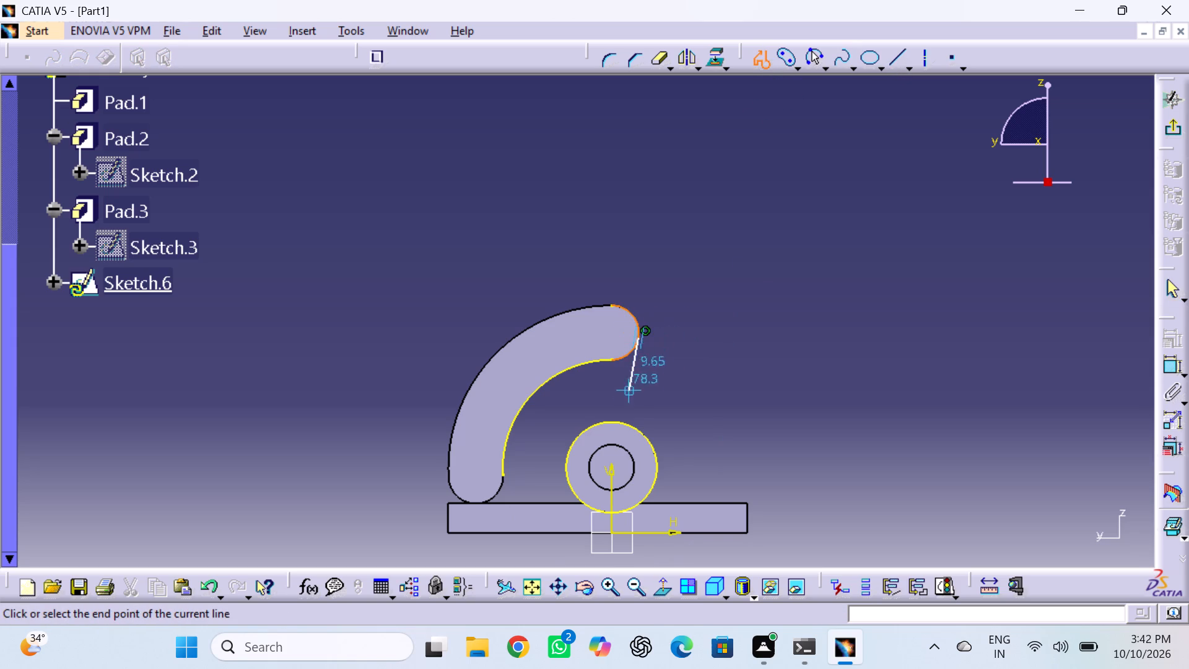
pyautogui.click(640, 427)
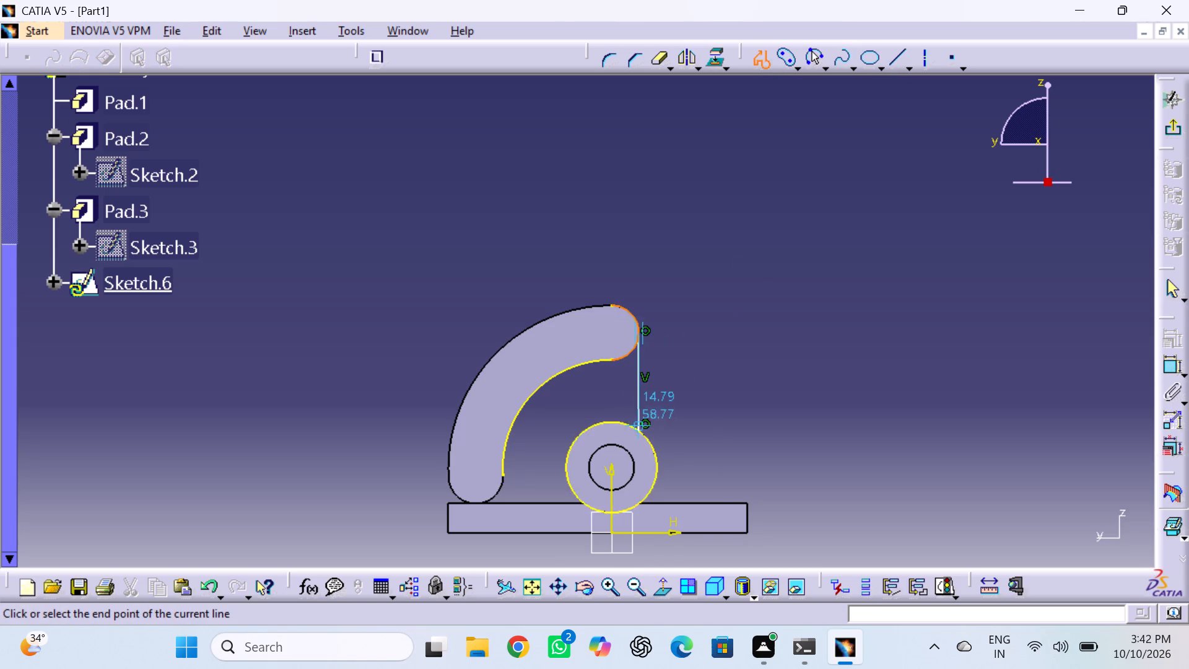
pyautogui.press('Escape')
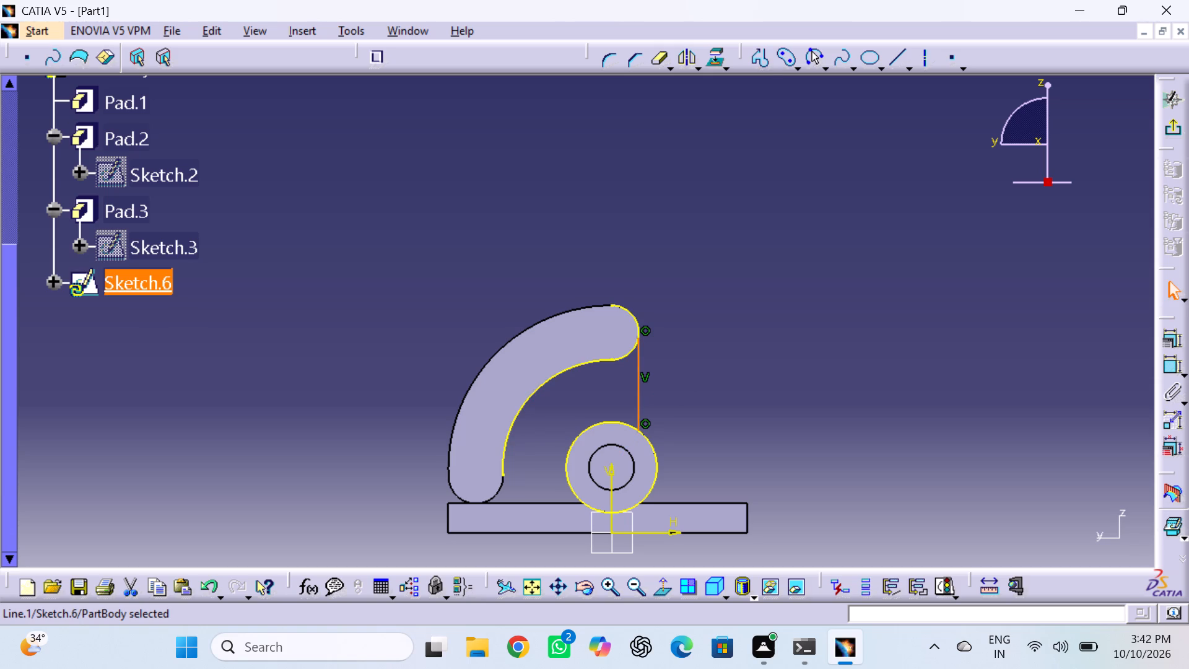
pyautogui.click(755, 58)
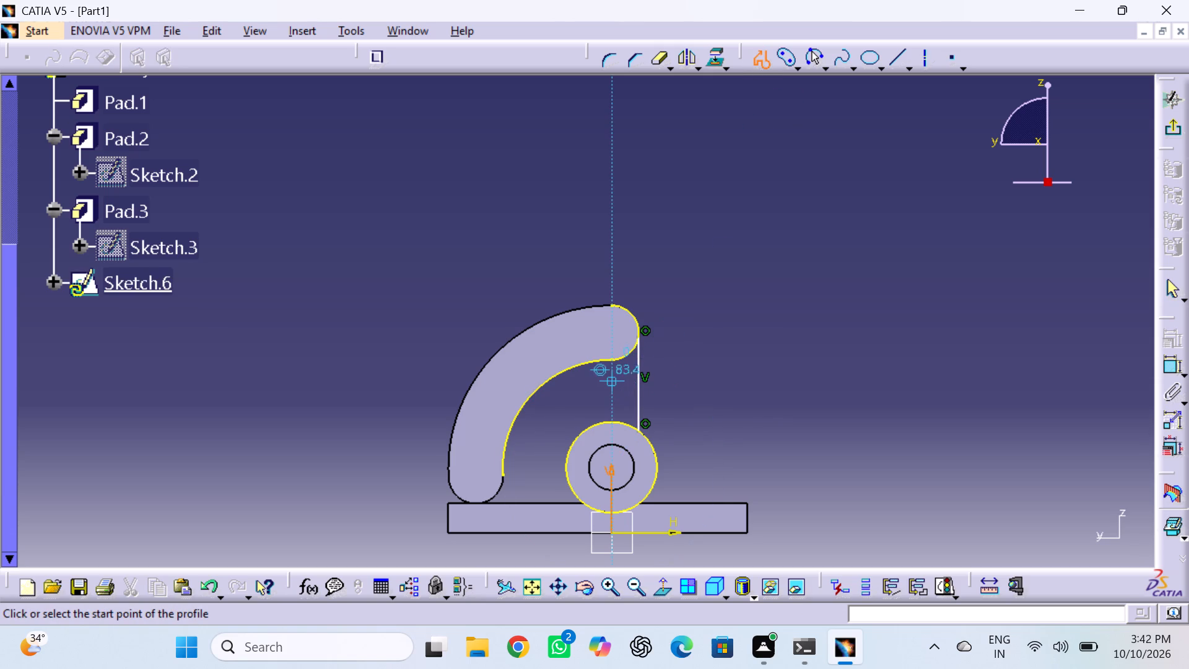
pyautogui.click(585, 362)
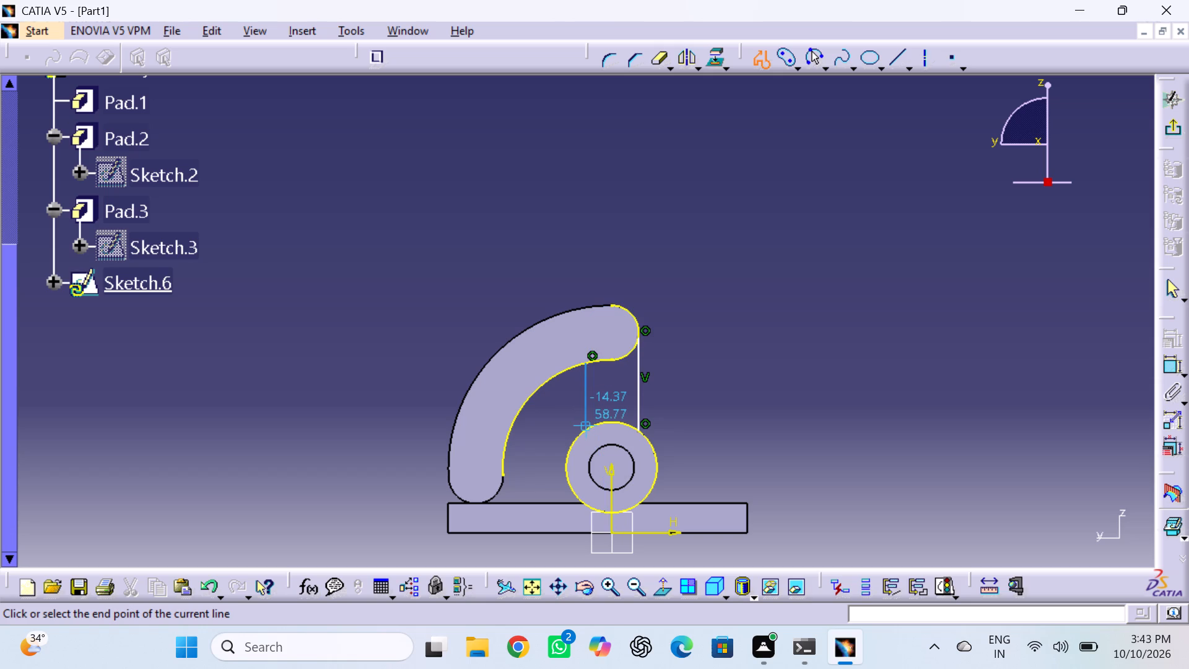
pyautogui.click(581, 434)
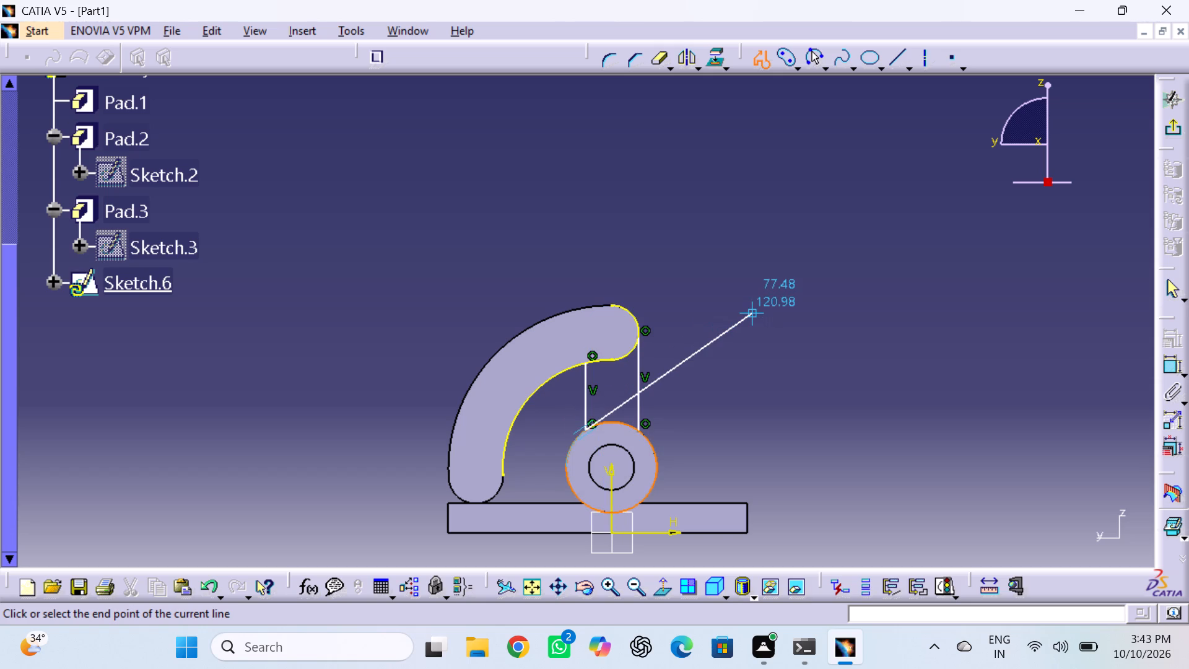
pyautogui.press('Escape')
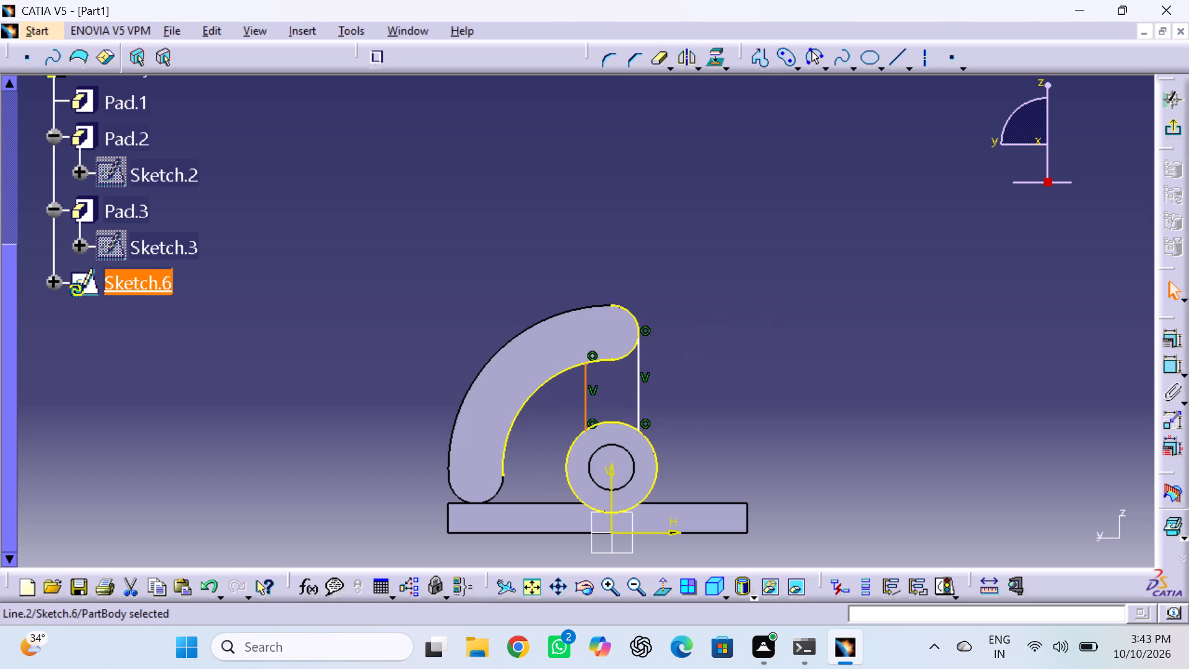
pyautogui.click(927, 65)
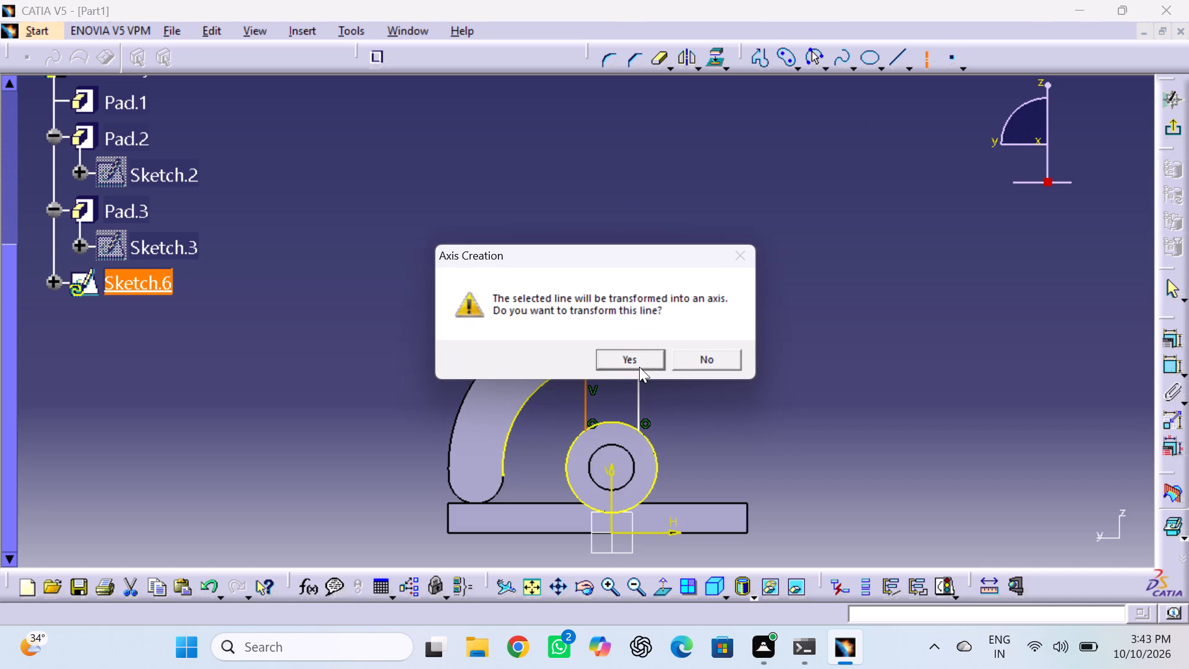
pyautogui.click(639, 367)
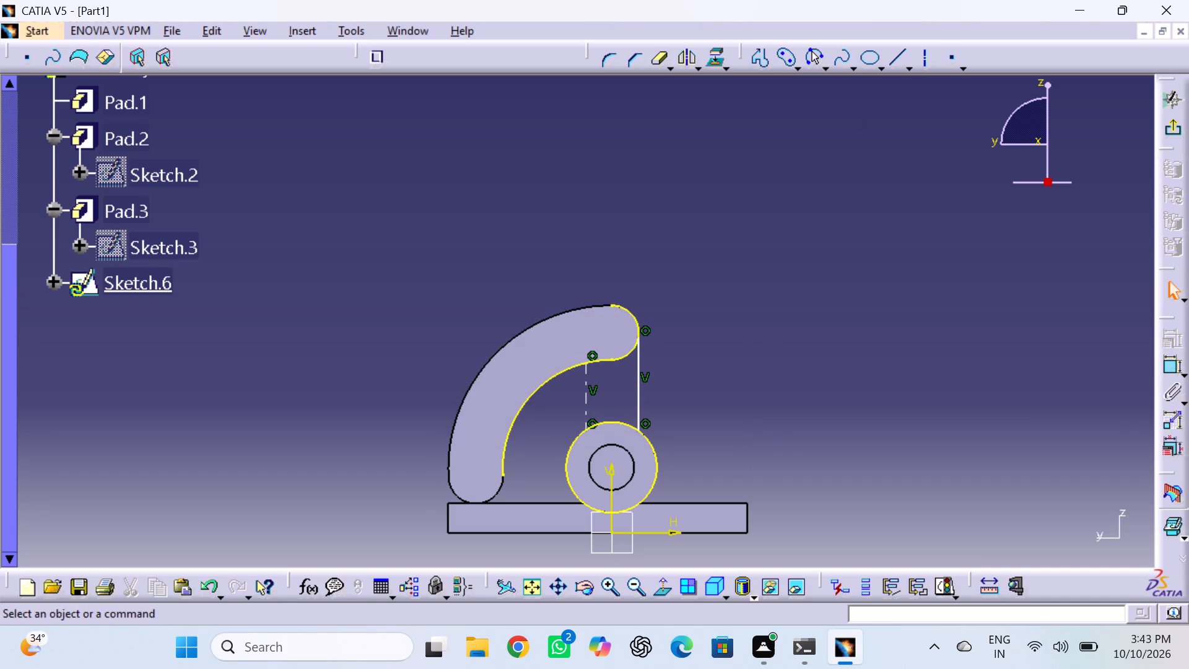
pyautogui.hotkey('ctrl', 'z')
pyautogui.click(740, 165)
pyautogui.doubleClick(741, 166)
# Draw a vertical axis line along the sketch's V axis, from above the arm down to the origin.
pyautogui.click(920, 61)
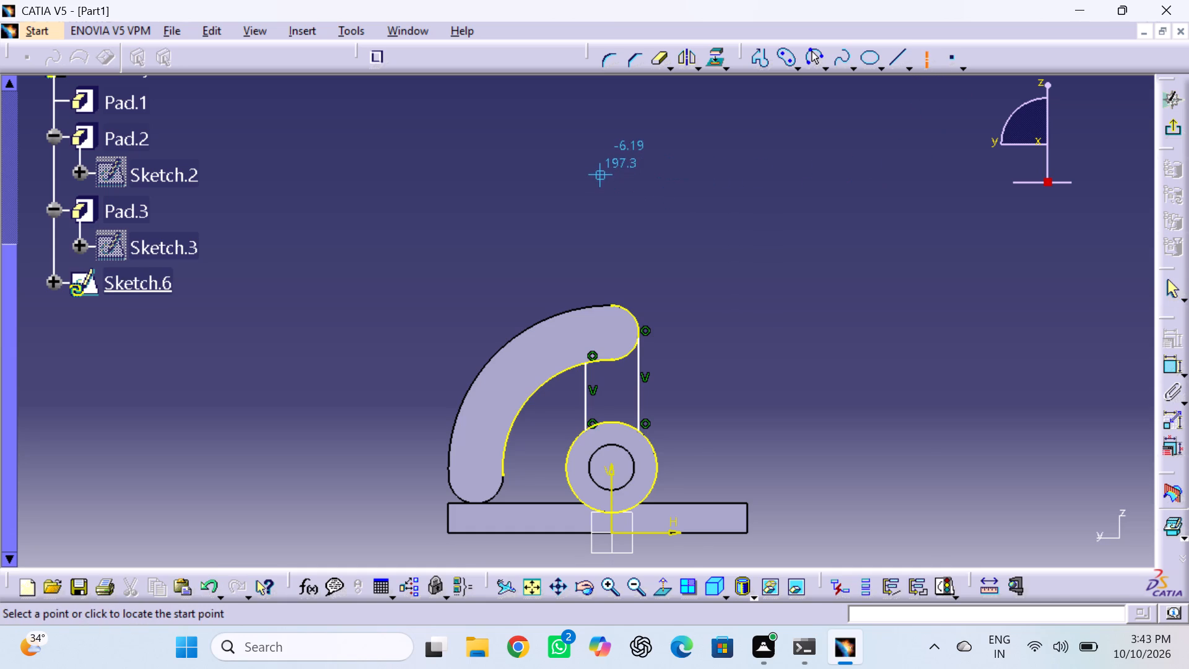
pyautogui.click(608, 171)
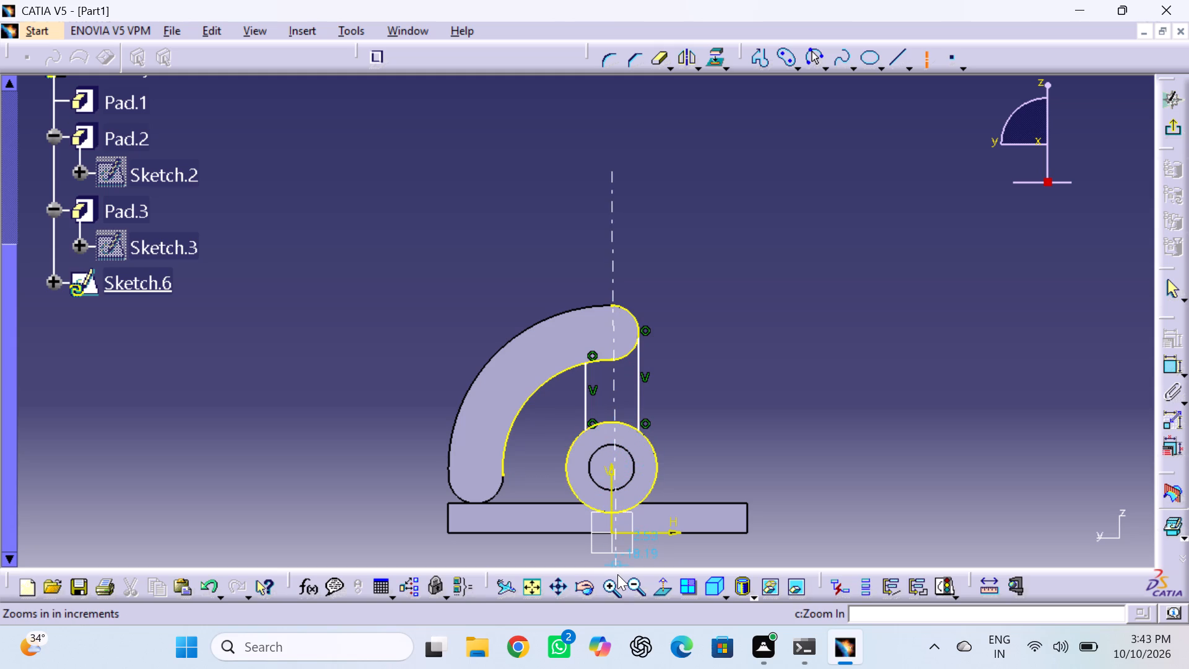
pyautogui.click(612, 536)
pyautogui.click(858, 284)
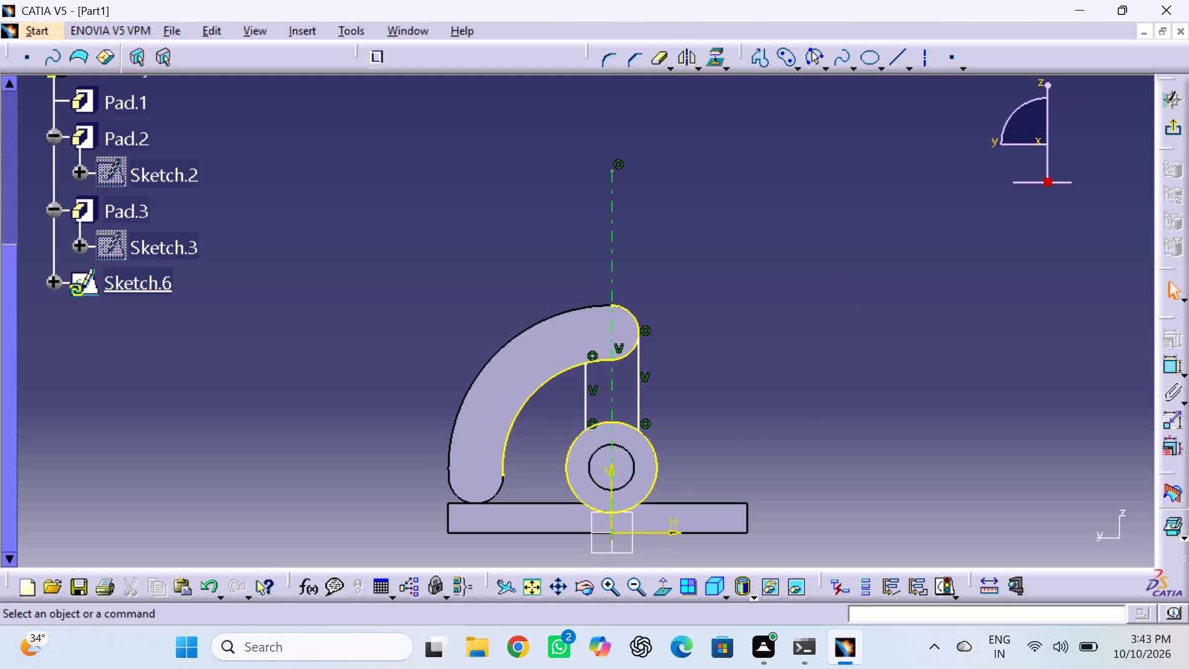
# Constrain the distance between the two vertical web lines to 30 mm.
pyautogui.doubleClick(1173, 362)
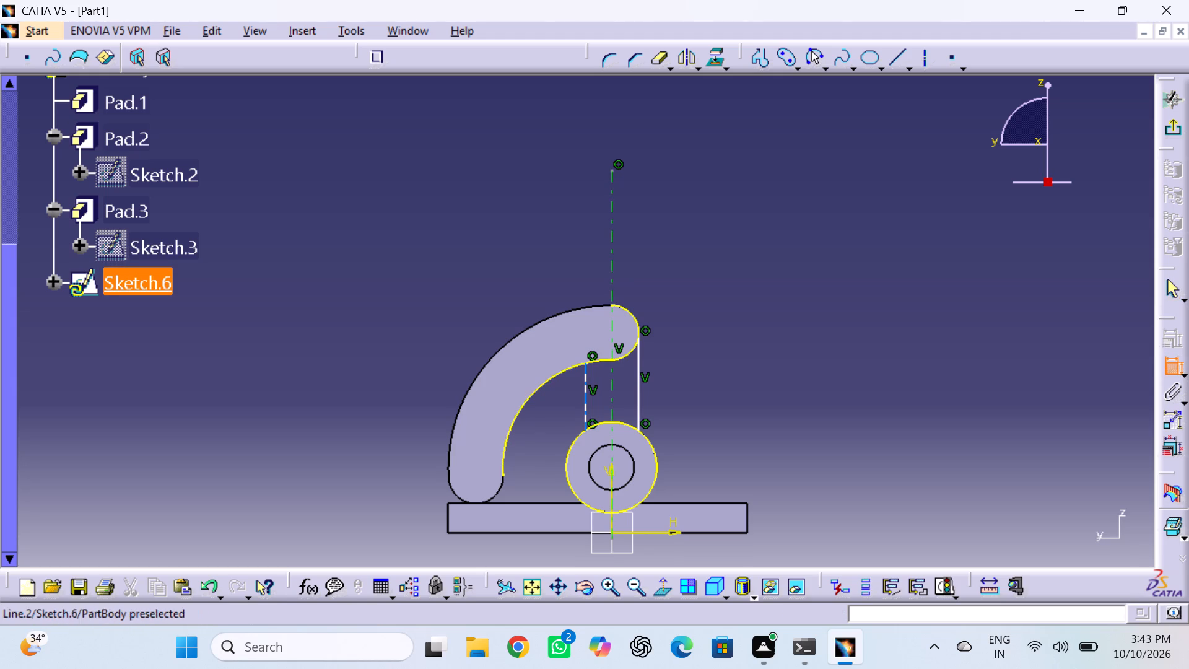
pyautogui.click(588, 395)
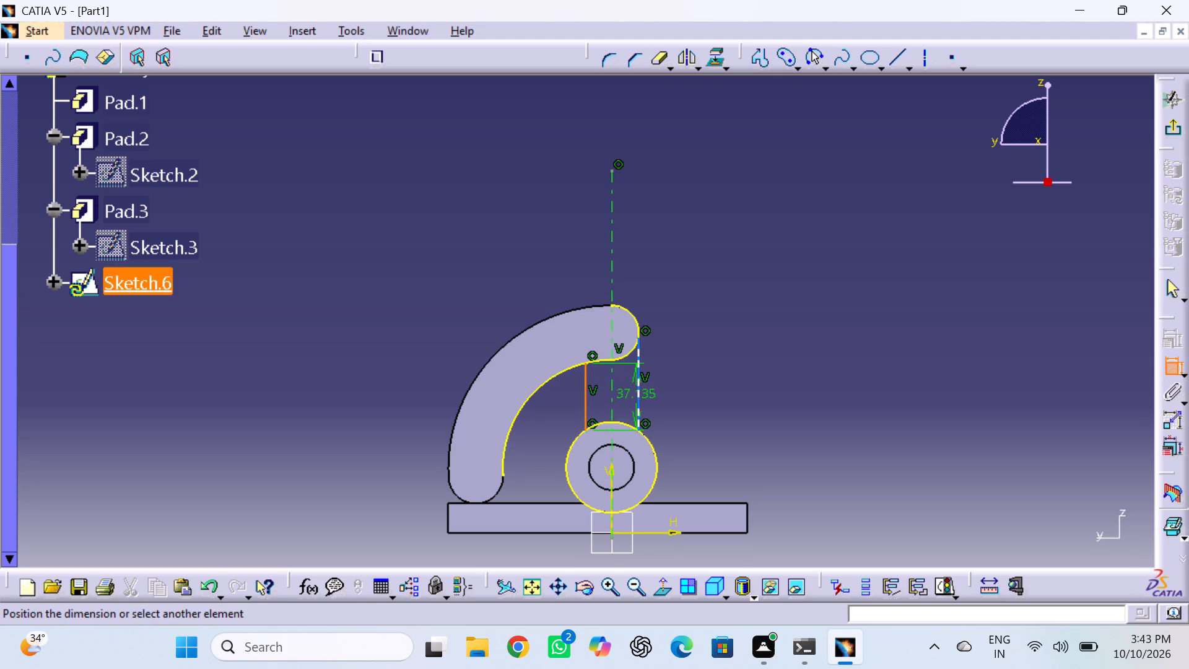
pyautogui.doubleClick(637, 398)
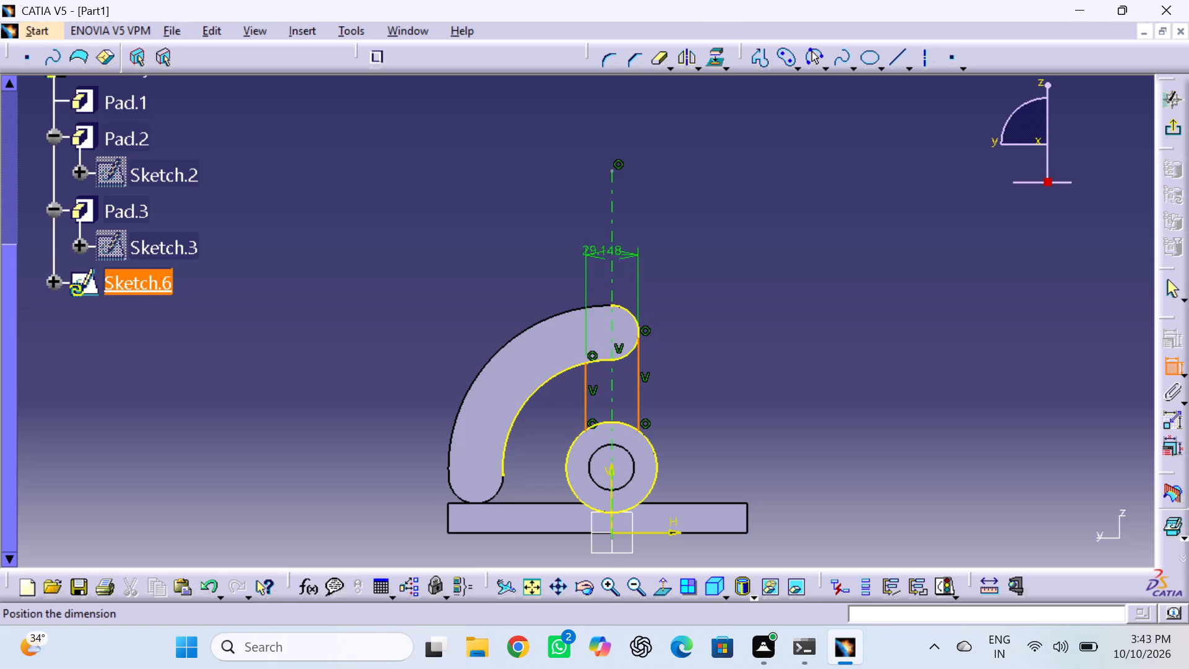
pyautogui.click(612, 243)
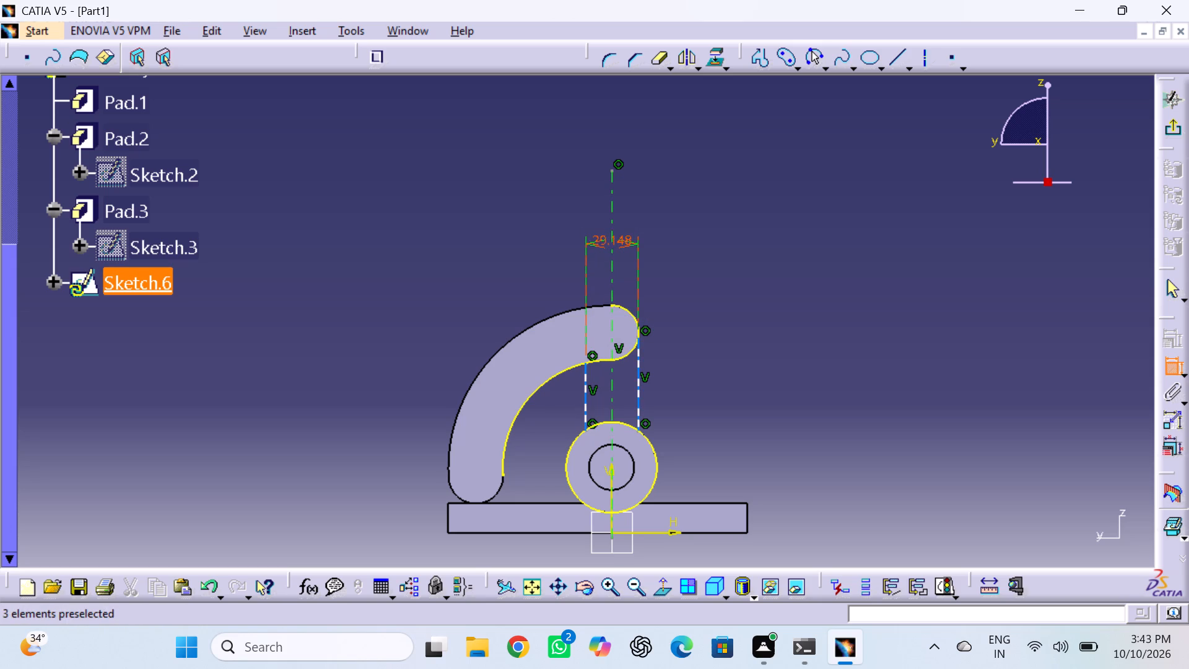
pyautogui.doubleClick(618, 241)
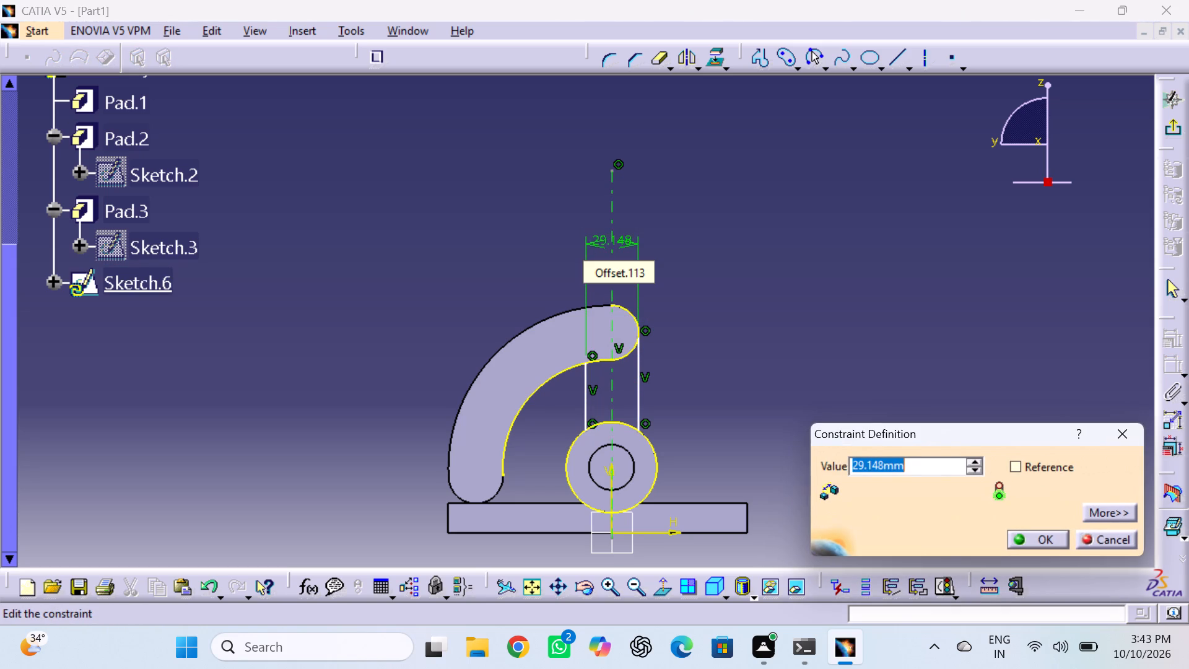
pyautogui.write('30')
pyautogui.press('Return')
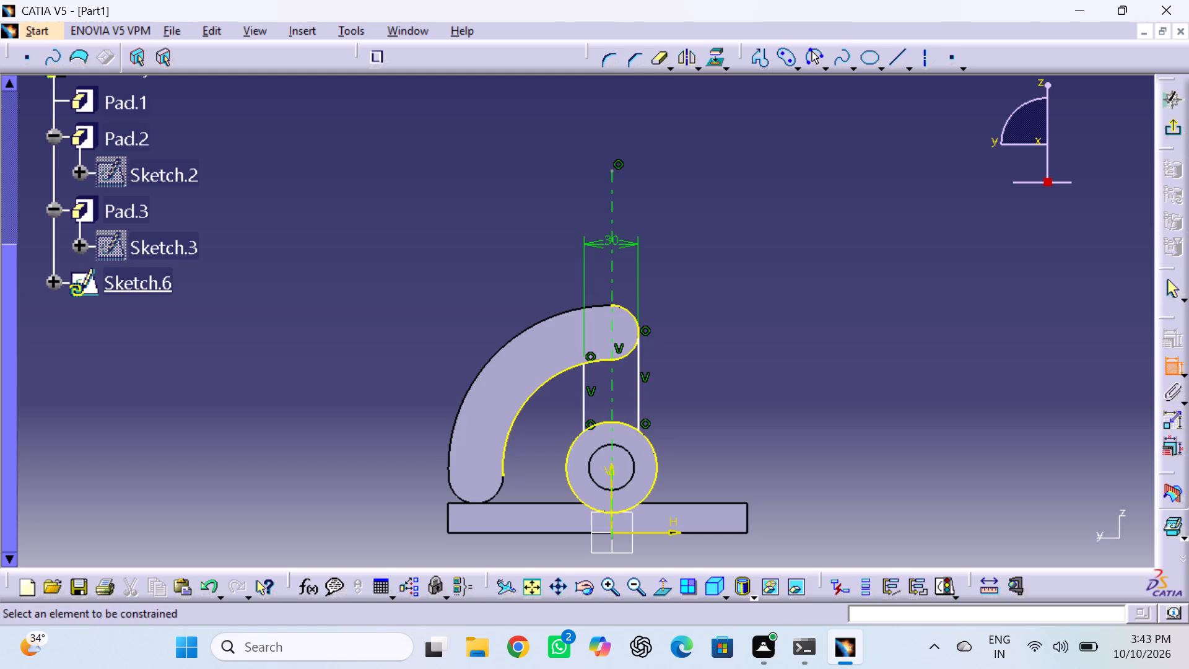
# Constrain the web line under the arm's inner curved edge to 15 mm from the vertical axis.
pyautogui.click(584, 390)
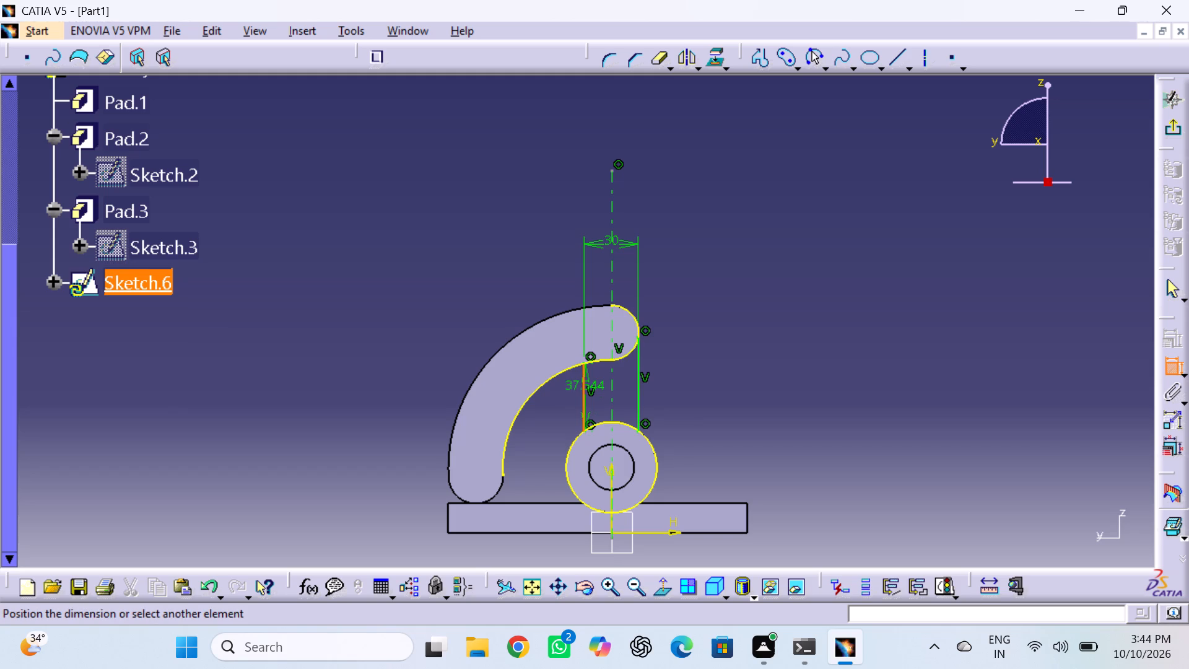
pyautogui.keyDown('ctrl'); pyautogui.doubleClick(610, 404); pyautogui.keyUp('ctrl')
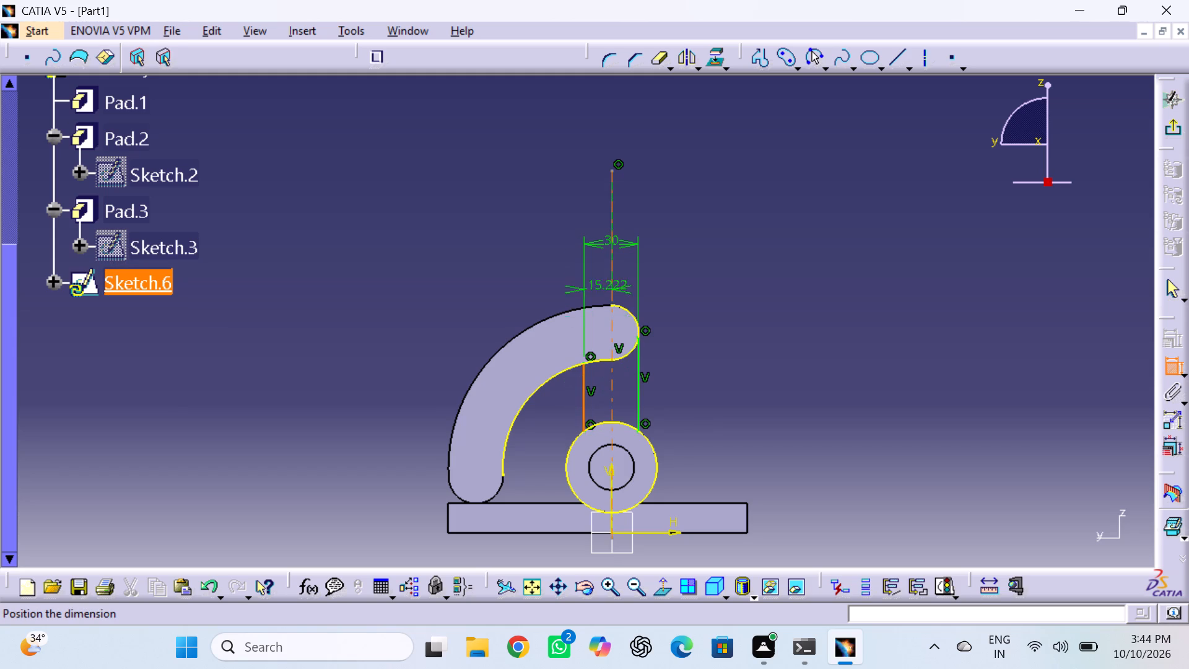
pyautogui.click(606, 205)
pyautogui.doubleClick(604, 199)
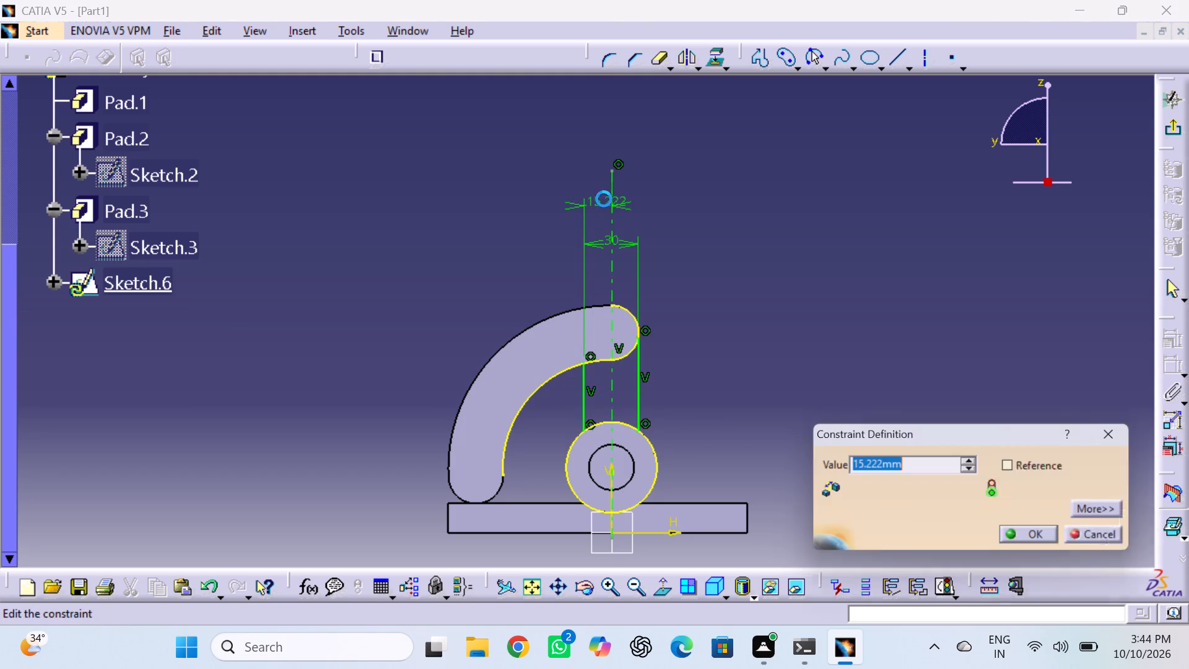
pyautogui.write('15')
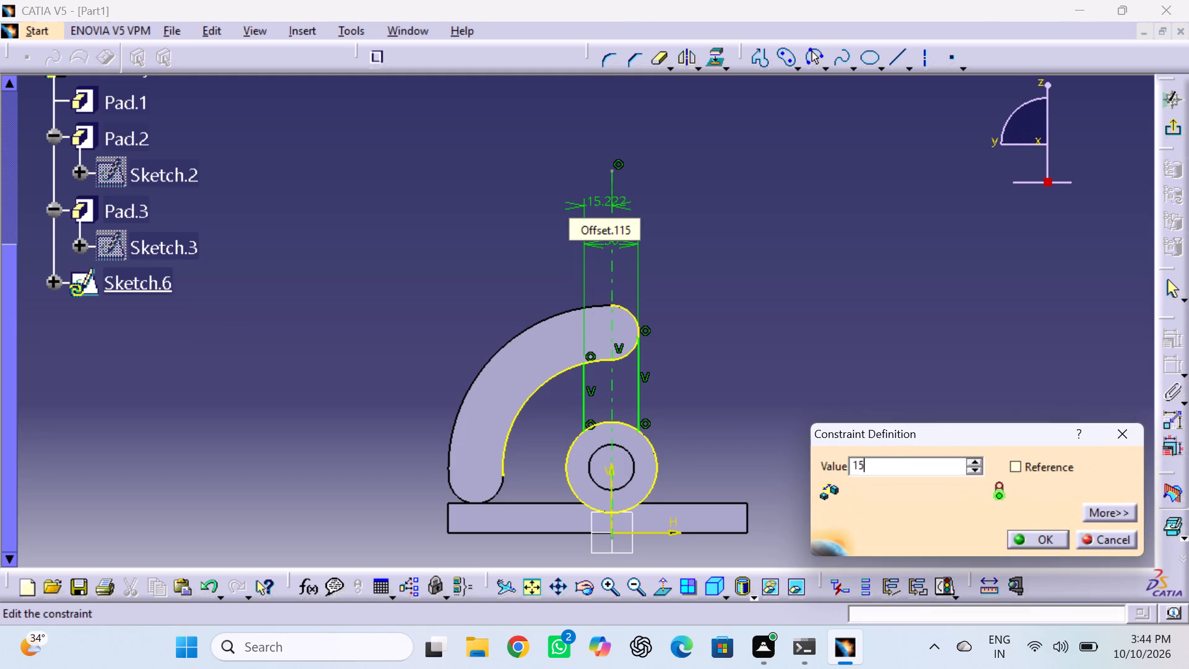
pyautogui.press('Return')
pyautogui.click(726, 240)
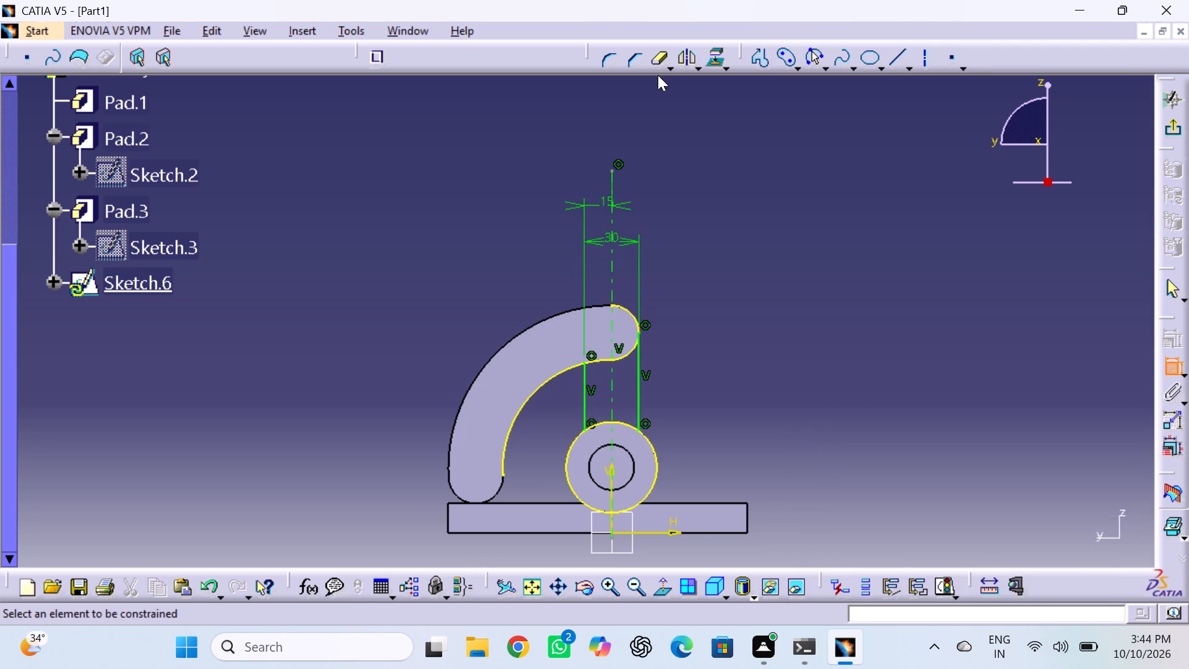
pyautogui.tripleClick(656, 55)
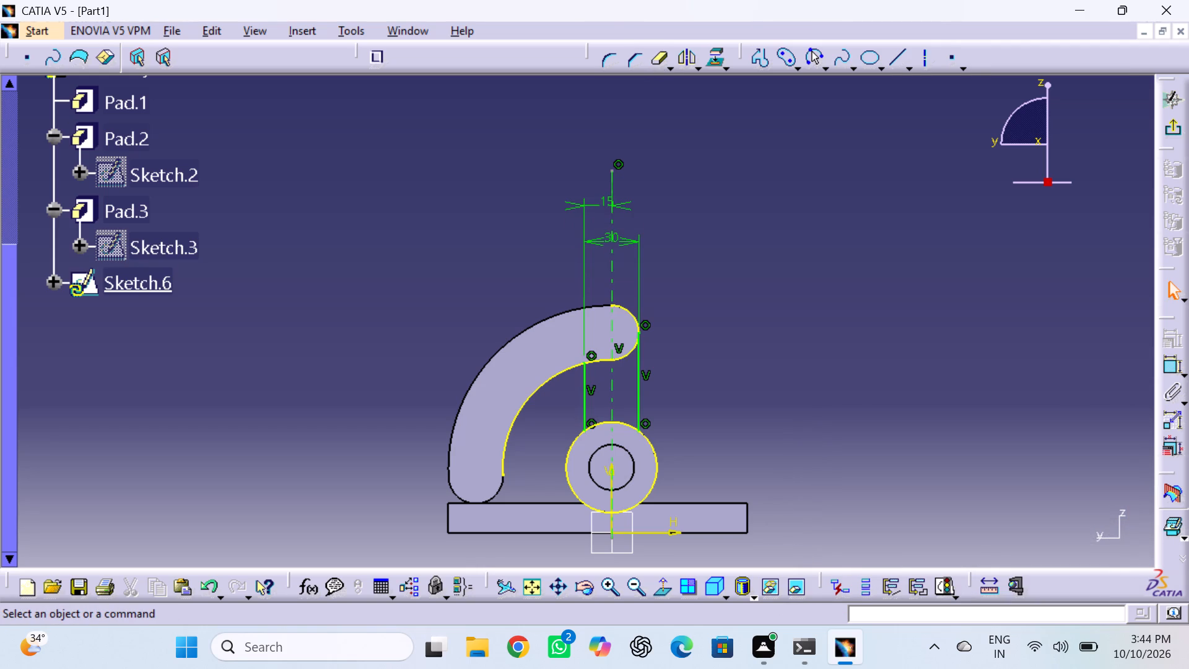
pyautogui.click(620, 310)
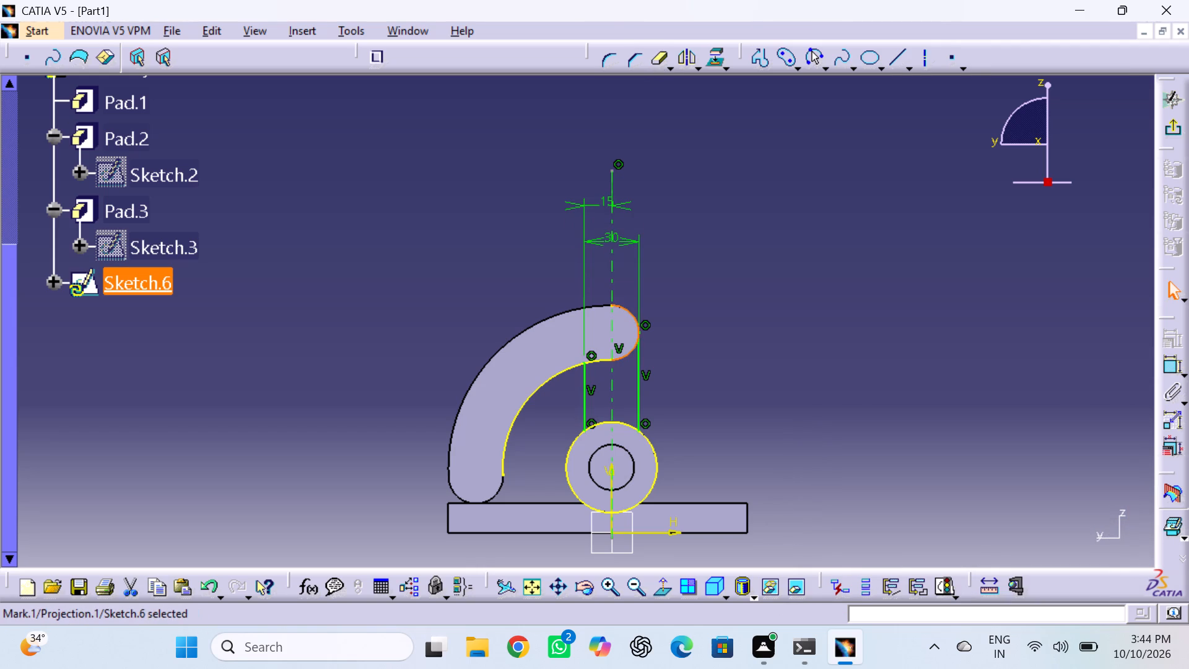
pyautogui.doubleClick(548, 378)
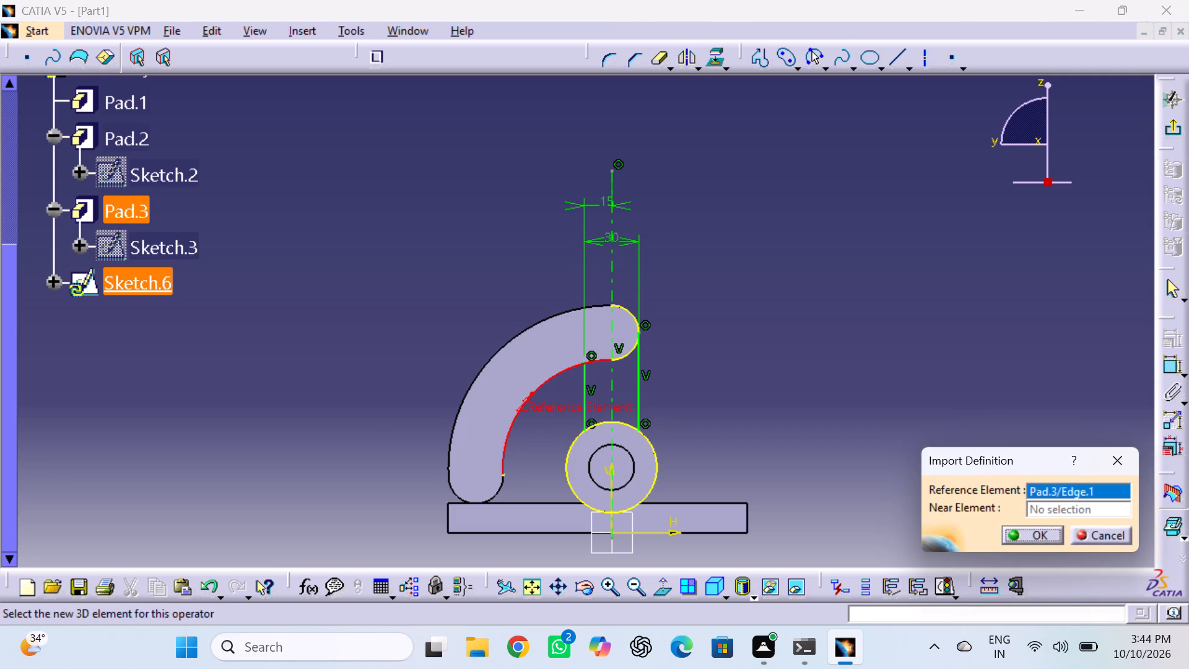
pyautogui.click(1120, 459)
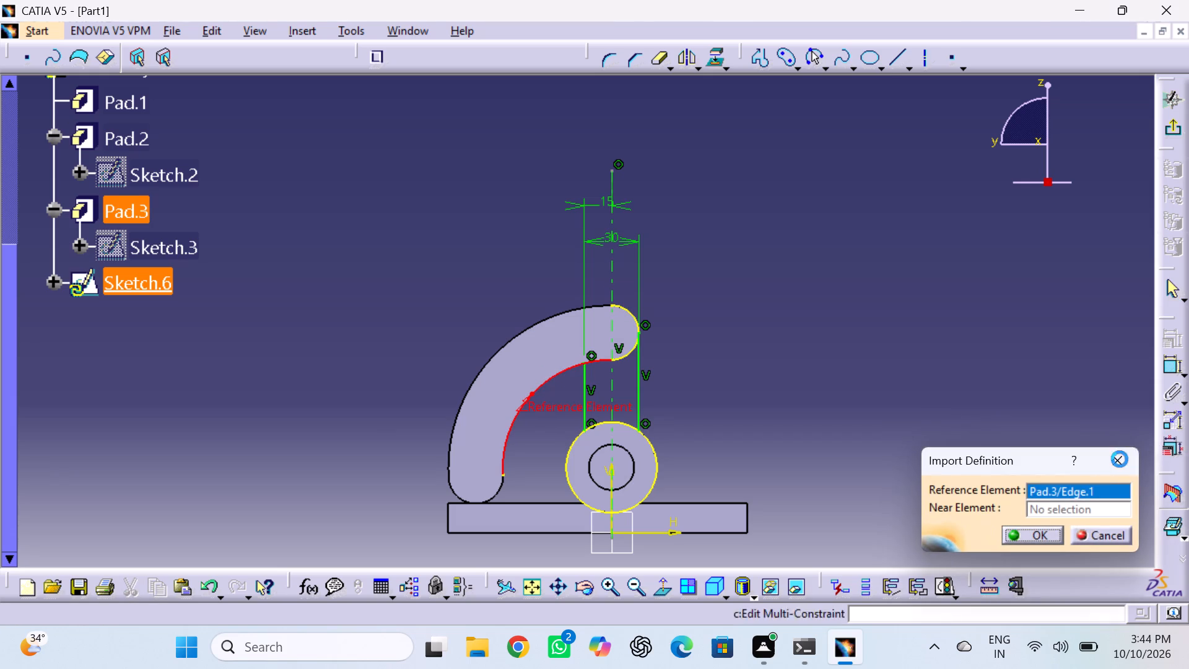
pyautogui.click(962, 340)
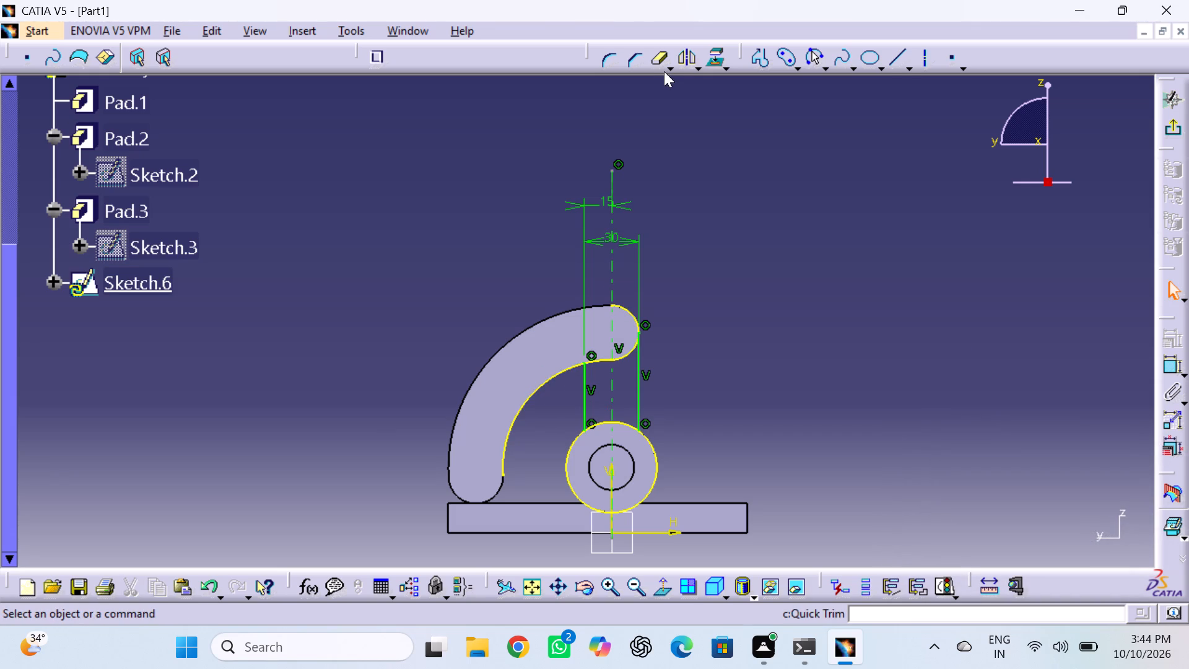
# Quick Trim the projected arm and tube edges outside the two vertical web lines, leaving a closed web profile, and exit the sketch.
pyautogui.click(655, 61)
pyautogui.doubleClick(655, 61)
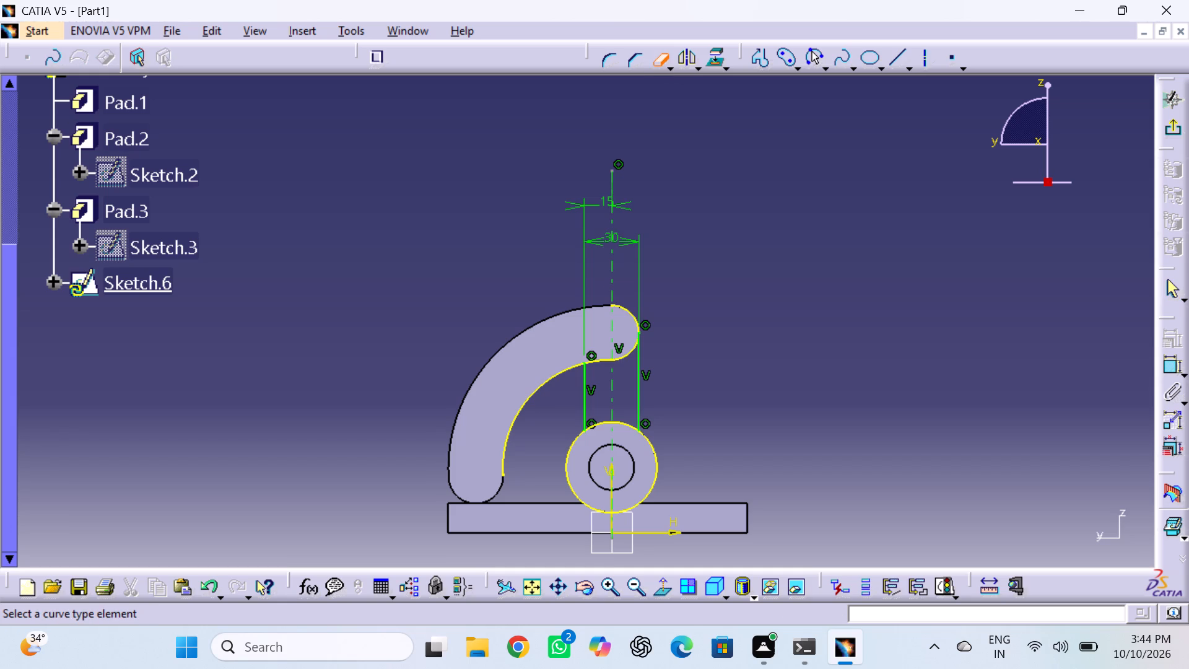
pyautogui.click(621, 309)
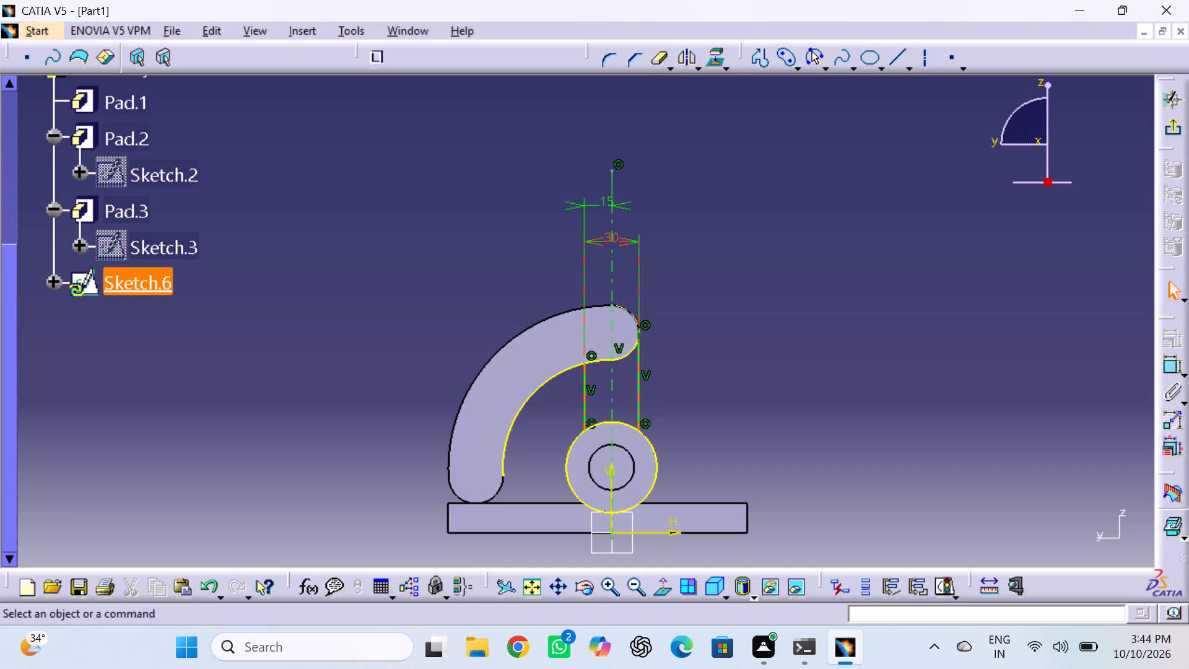
pyautogui.doubleClick(549, 380)
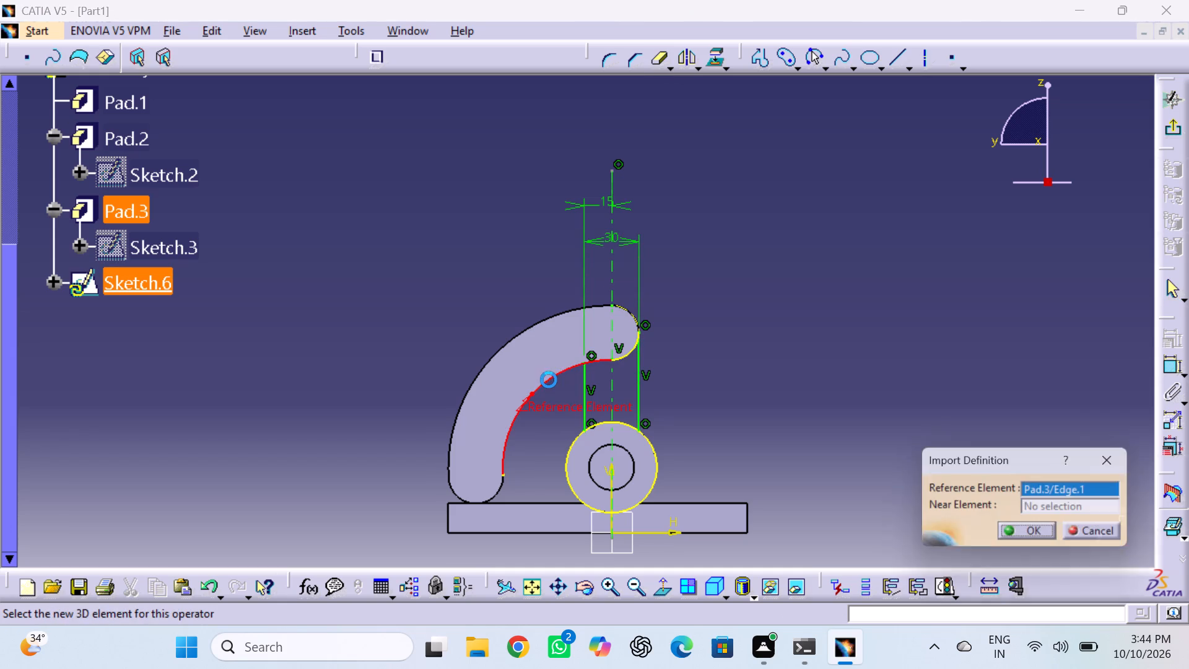
pyautogui.click(1121, 453)
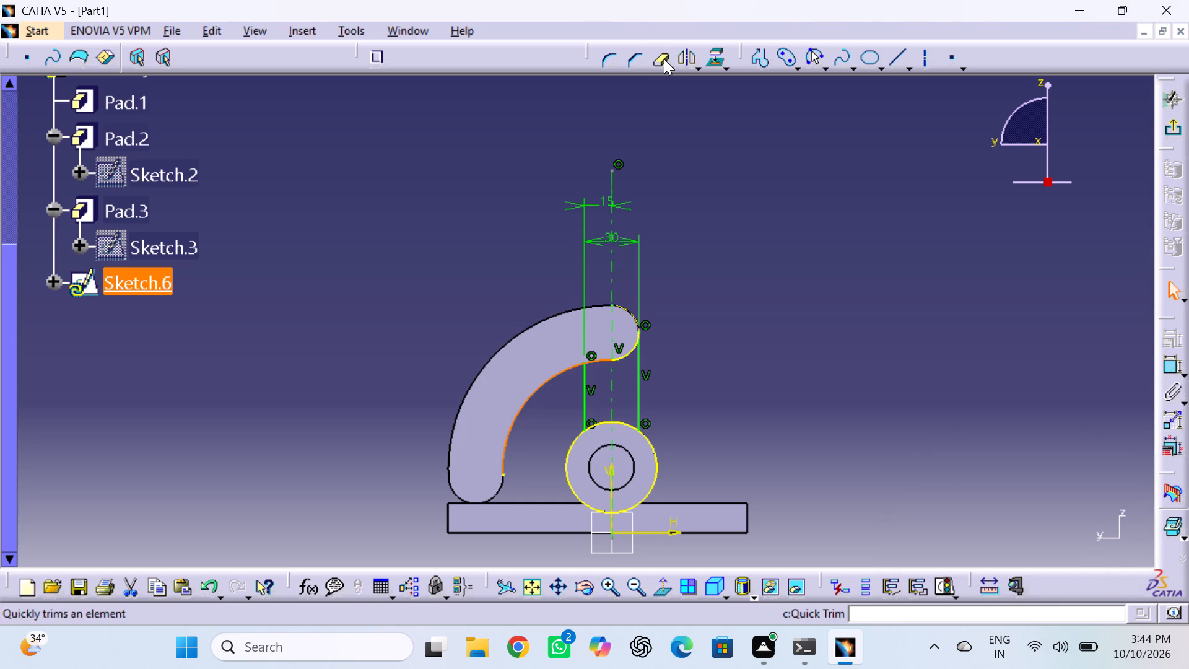
pyautogui.doubleClick(664, 59)
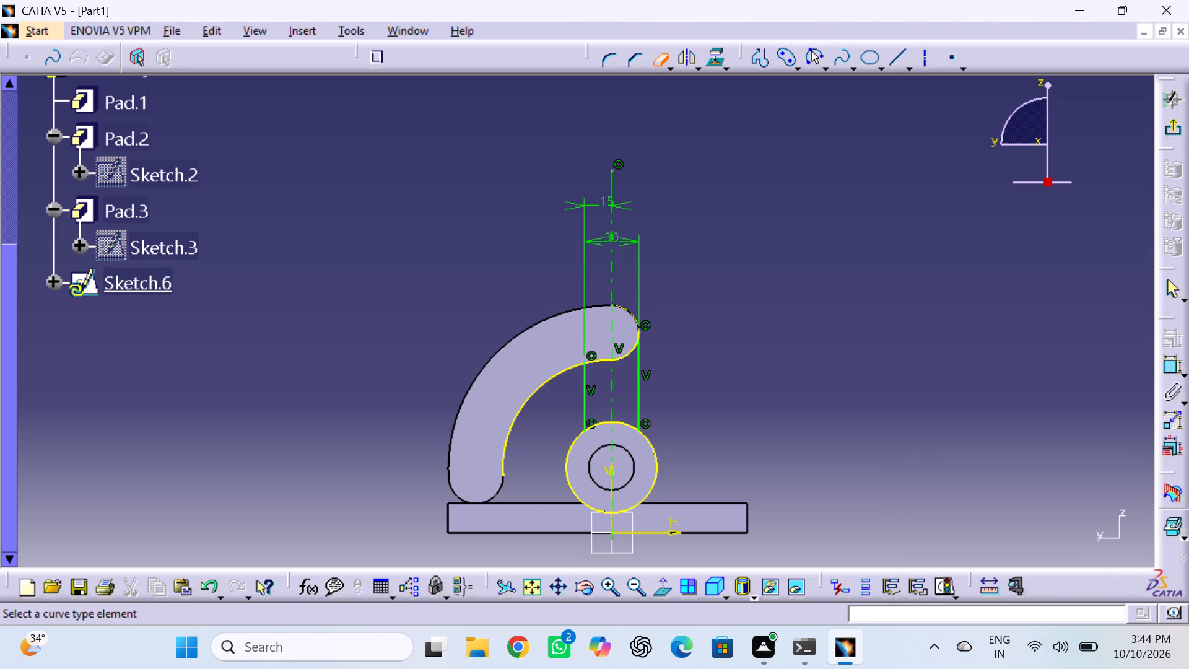
pyautogui.click(541, 383)
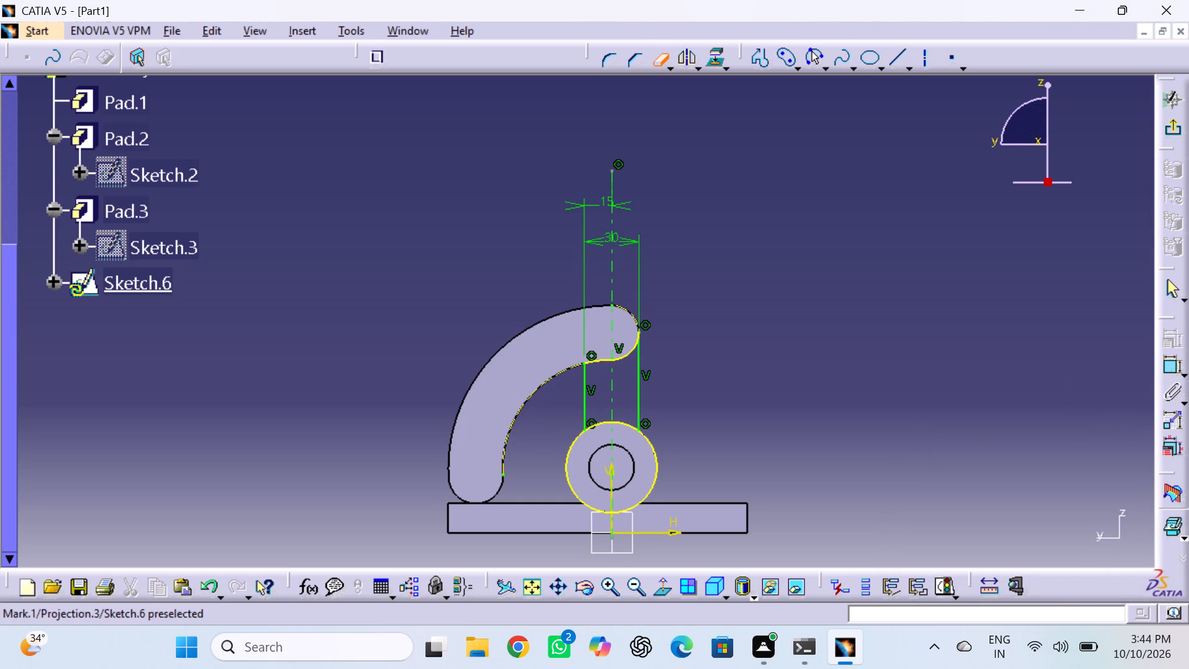
pyautogui.click(654, 459)
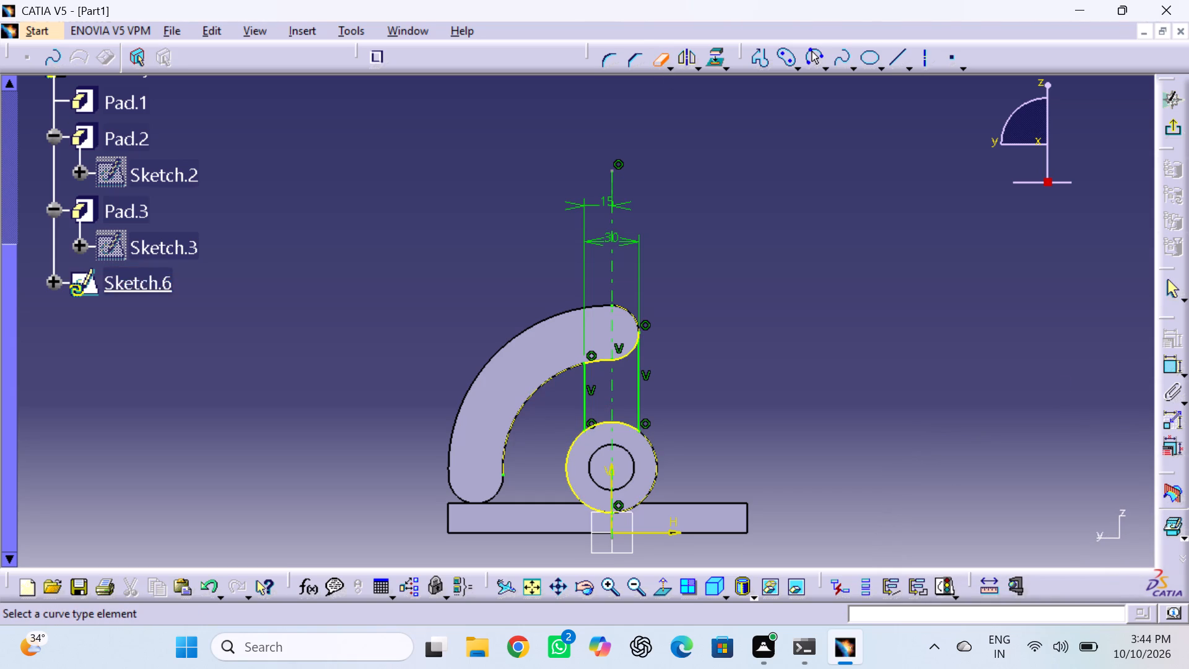
pyautogui.click(566, 455)
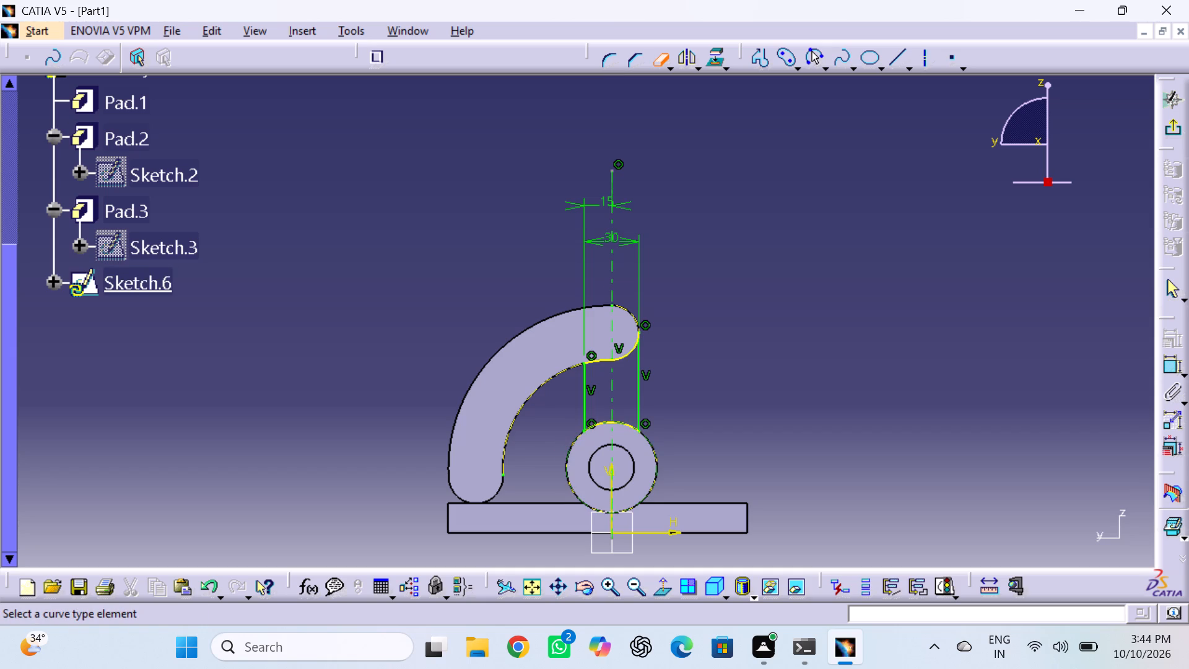
pyautogui.click(871, 383)
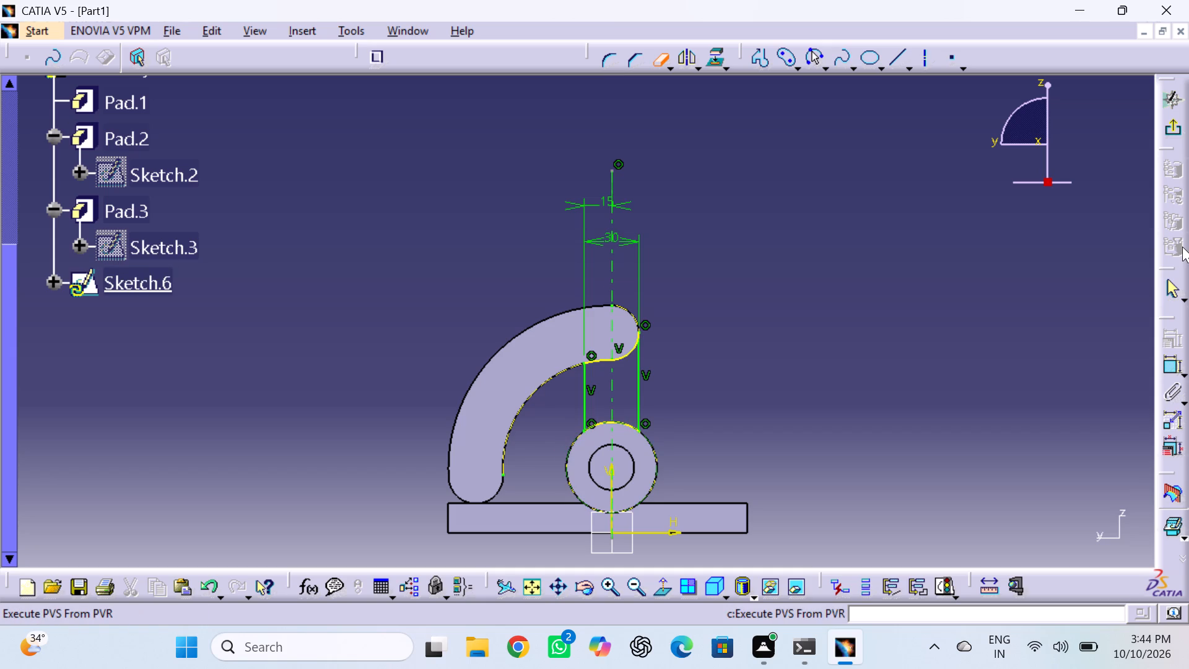
pyautogui.click(1165, 133)
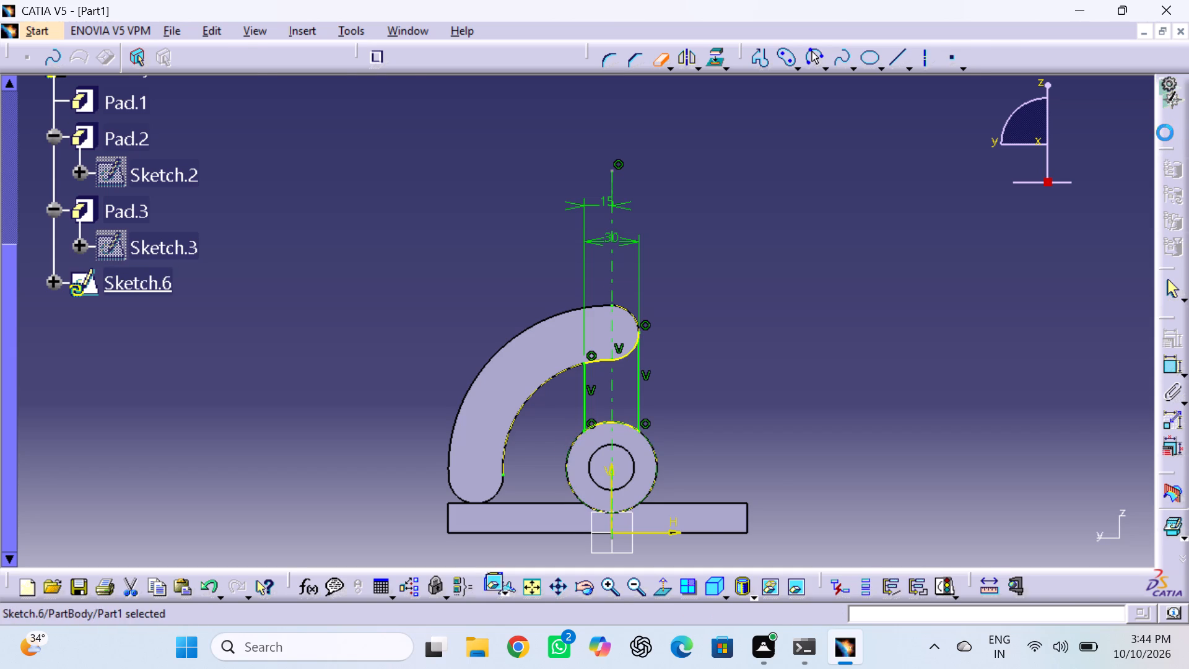
pyautogui.click(904, 280)
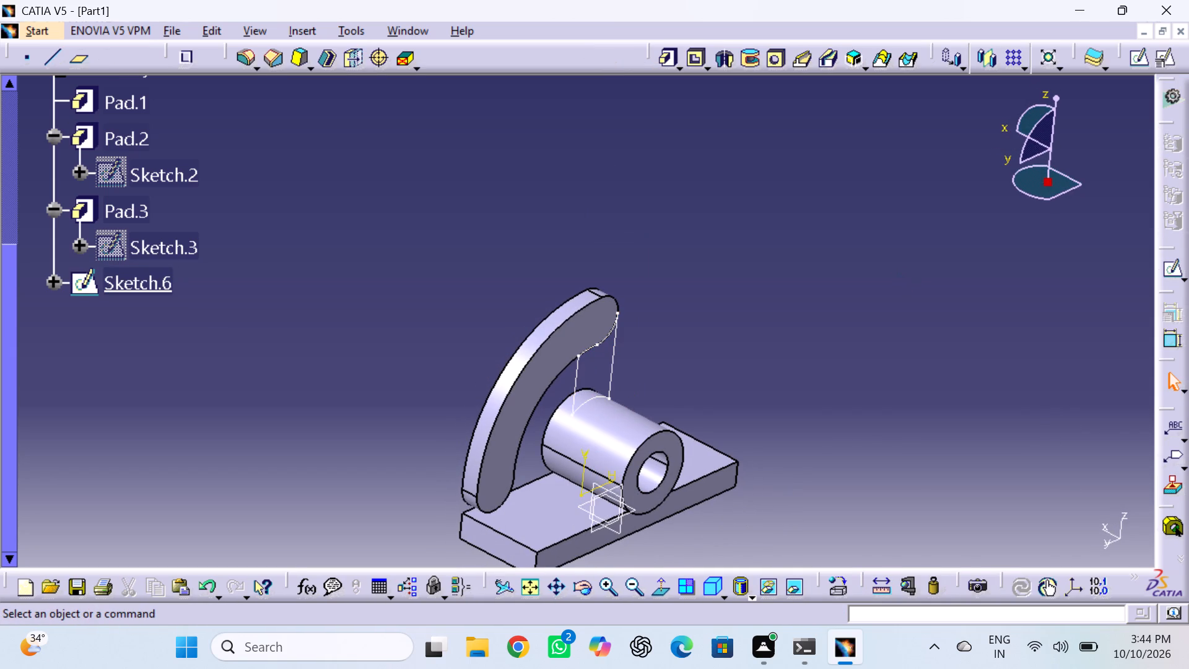
# Pad the web profile between the arm and tube by 11 mm in the reversed direction.
pyautogui.click(672, 63)
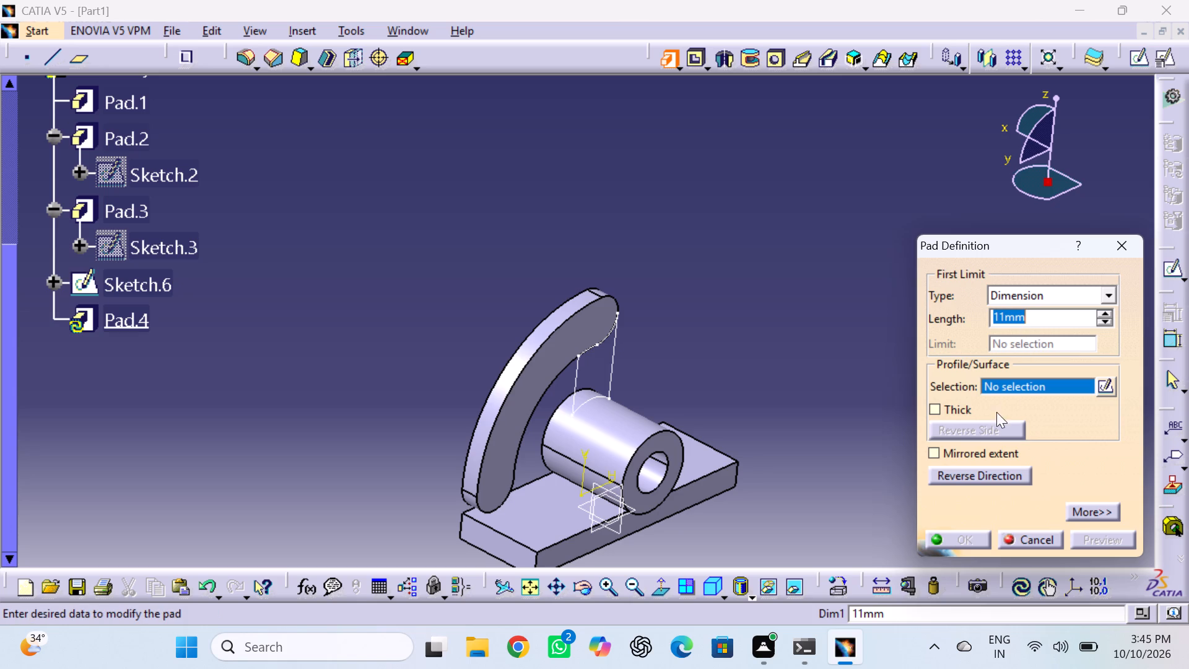
pyautogui.click(610, 373)
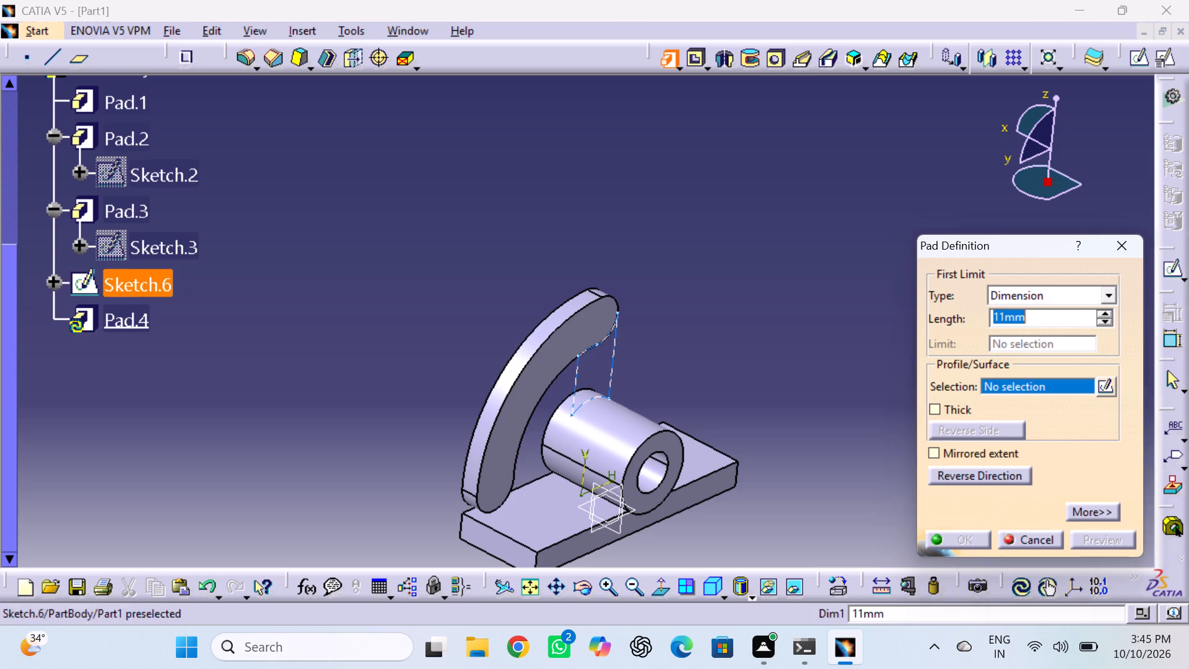
pyautogui.click(953, 473)
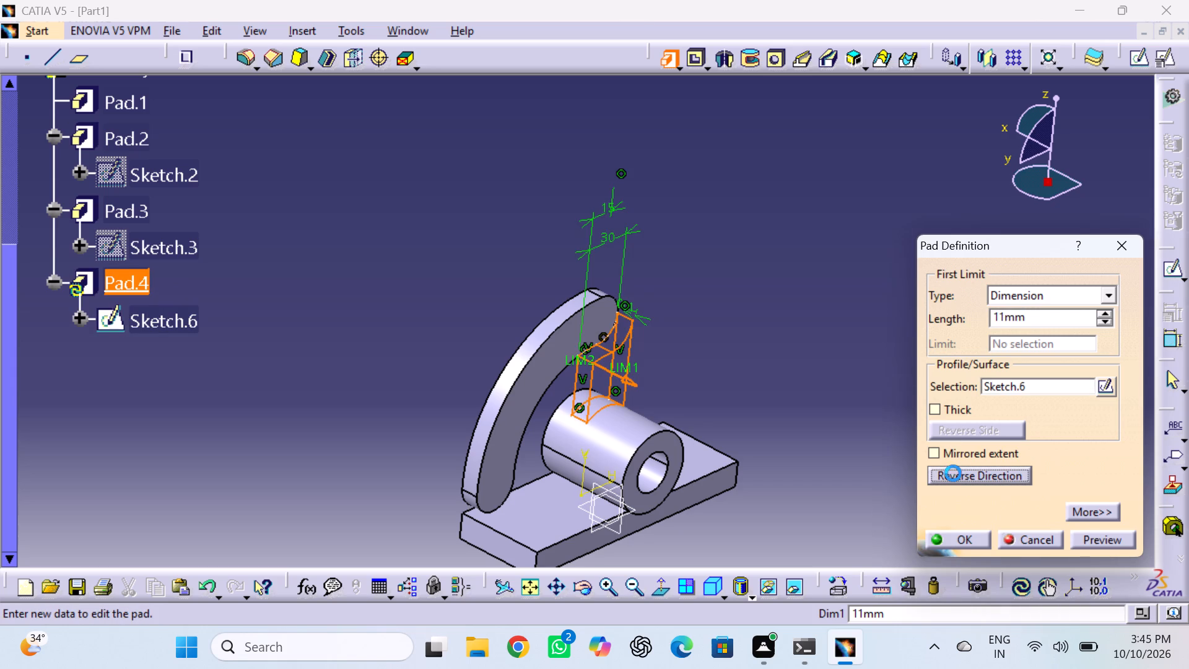
pyautogui.click(962, 537)
pyautogui.click(775, 388)
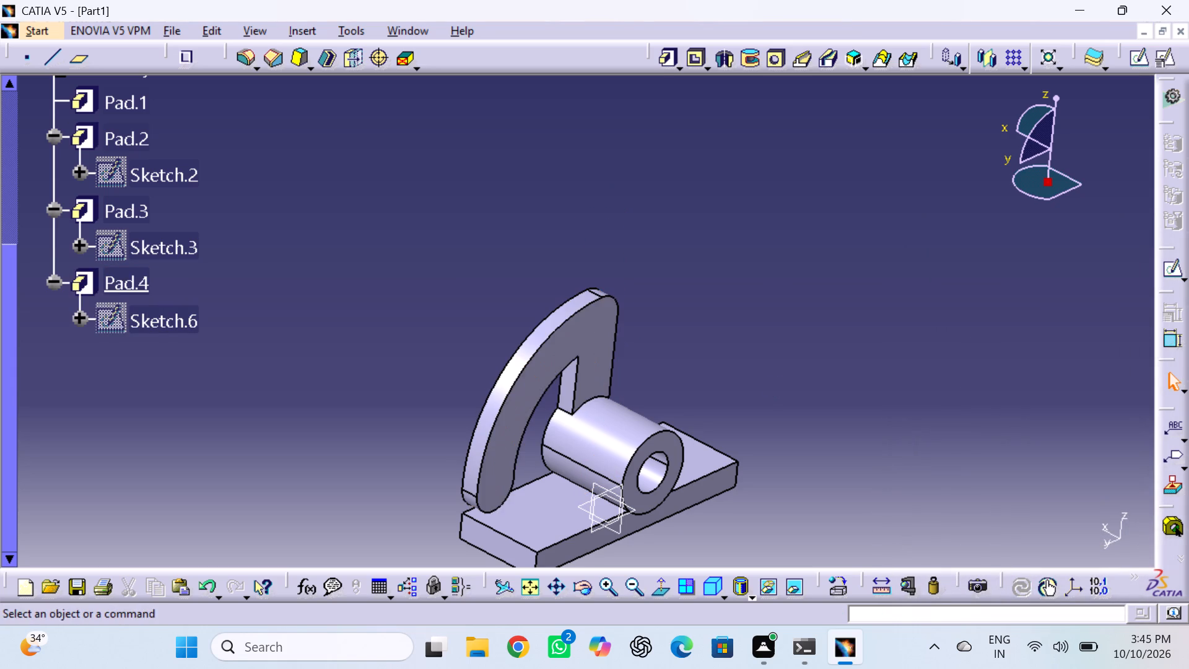
# Set the curved arm's pad length (Pad.3) to 15 mm.
pyautogui.moveTo(408, 336); pyautogui.dragTo(474, 372, button='middle')
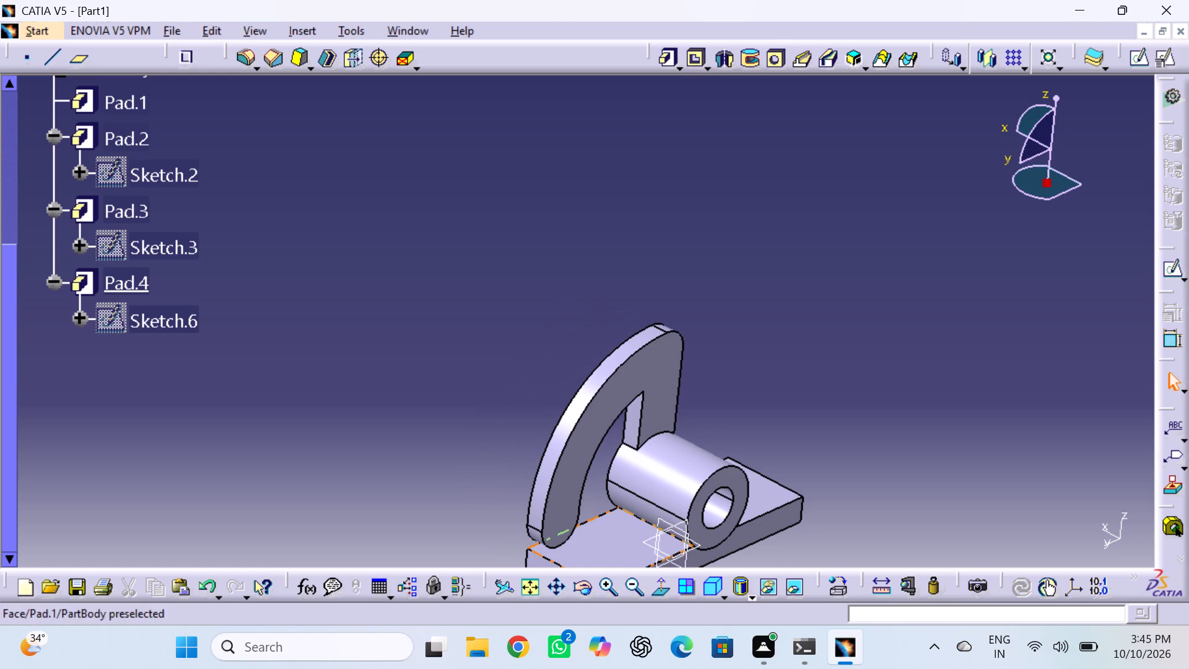
pyautogui.click(580, 586)
pyautogui.moveTo(461, 409); pyautogui.dragTo(476, 419)
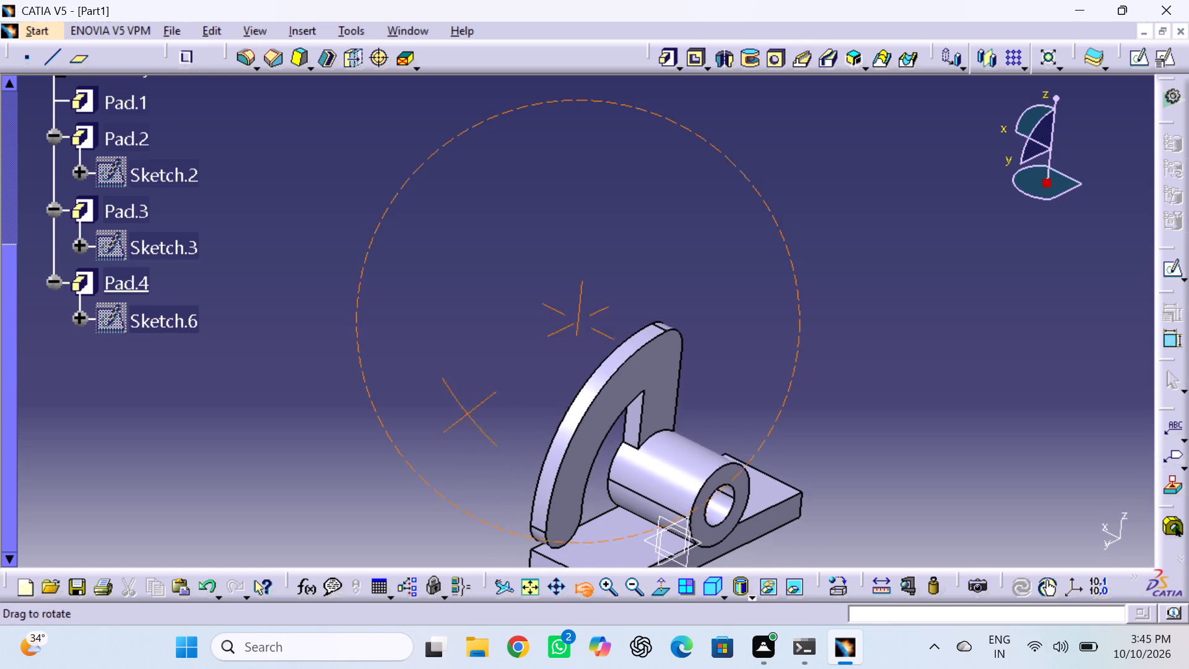
pyautogui.moveTo(476, 419); pyautogui.dragTo(774, 393)
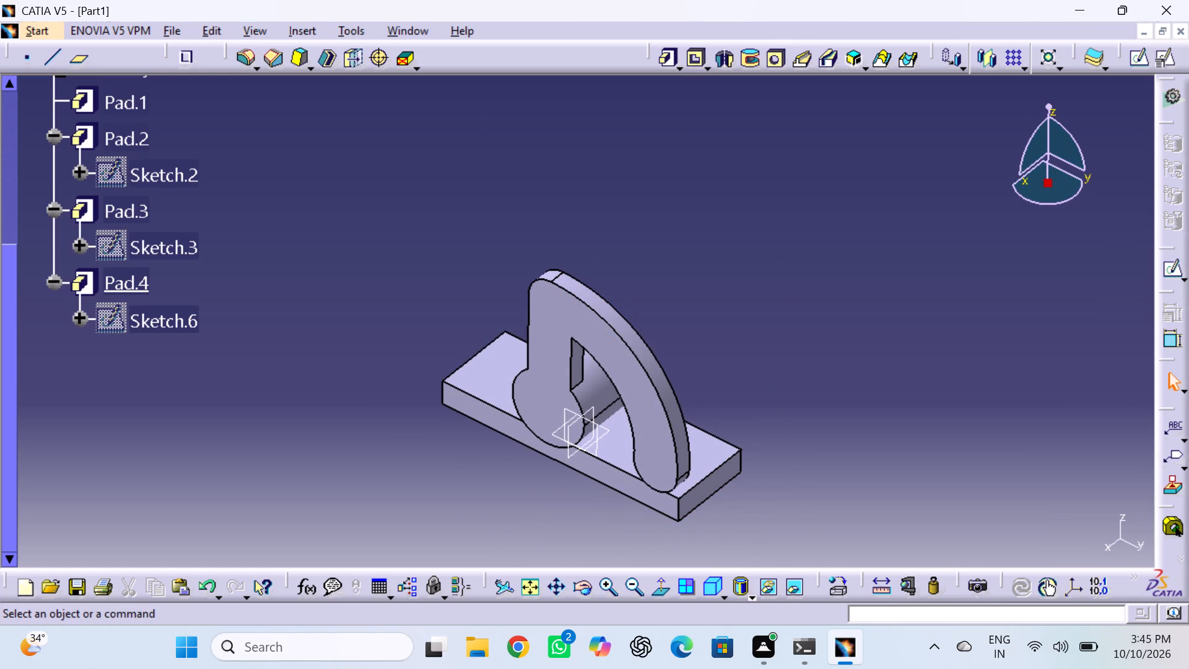
pyautogui.click(764, 363)
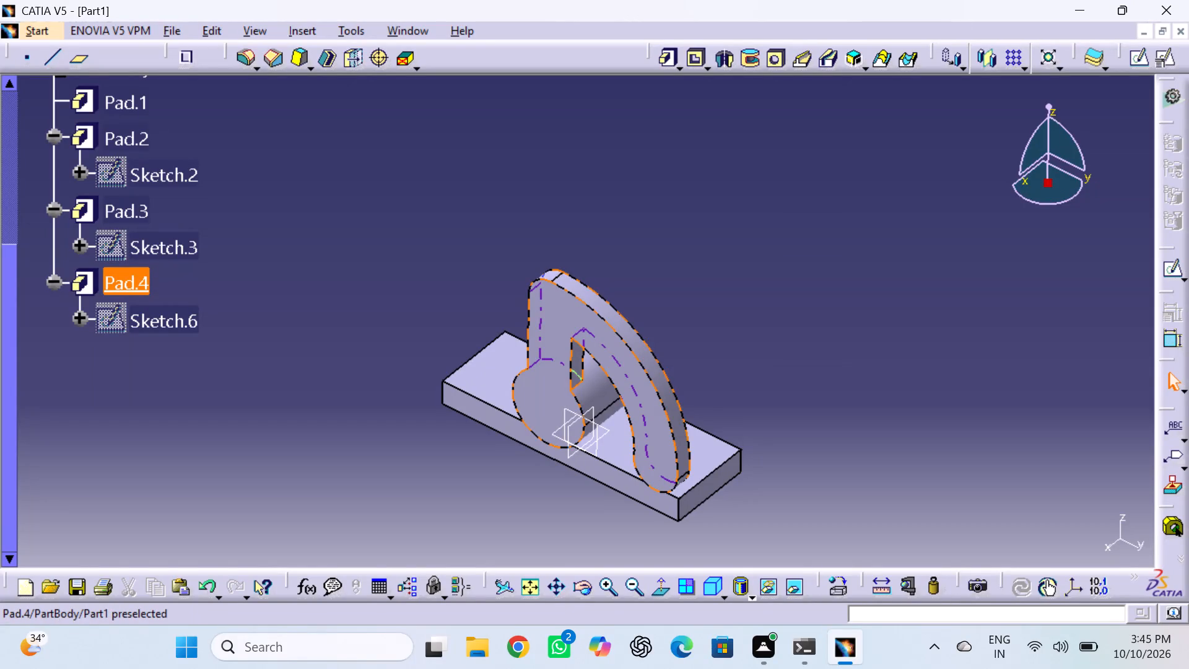
pyautogui.doubleClick(142, 217)
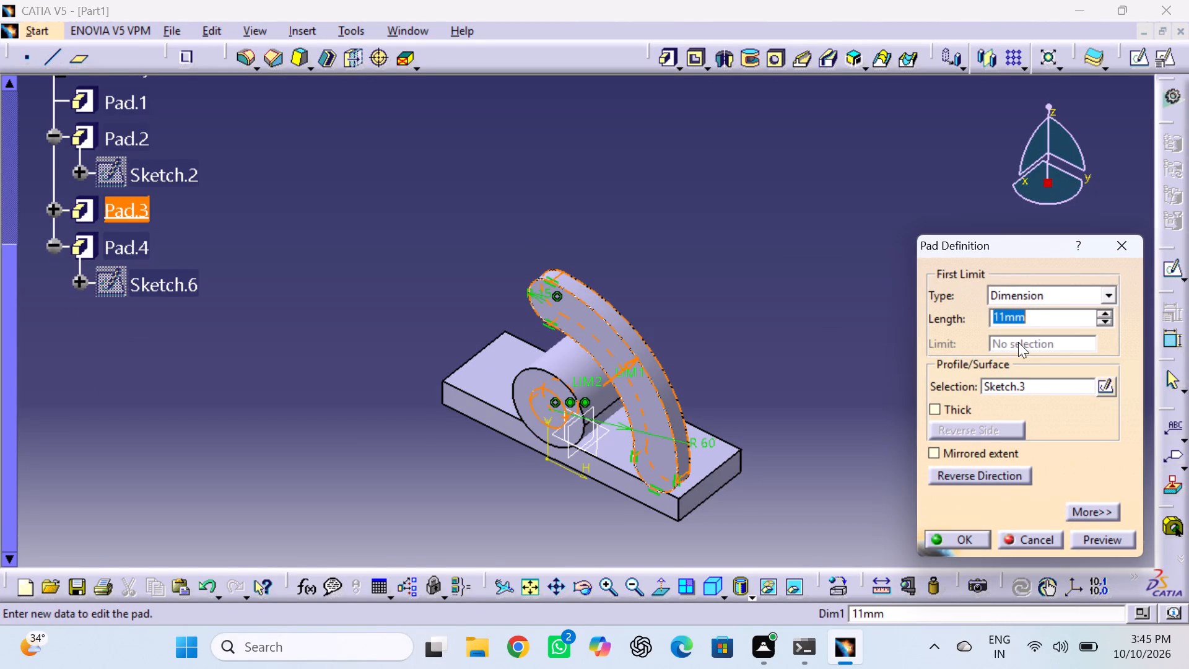
pyautogui.doubleClick(1027, 319)
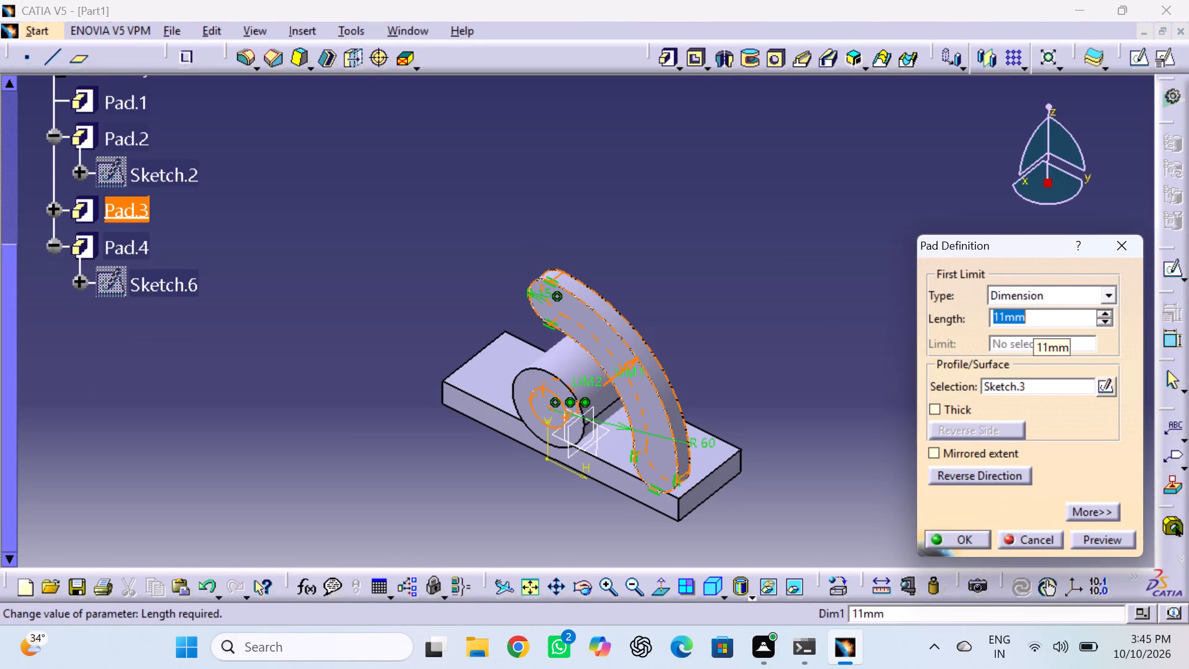
pyautogui.write('15')
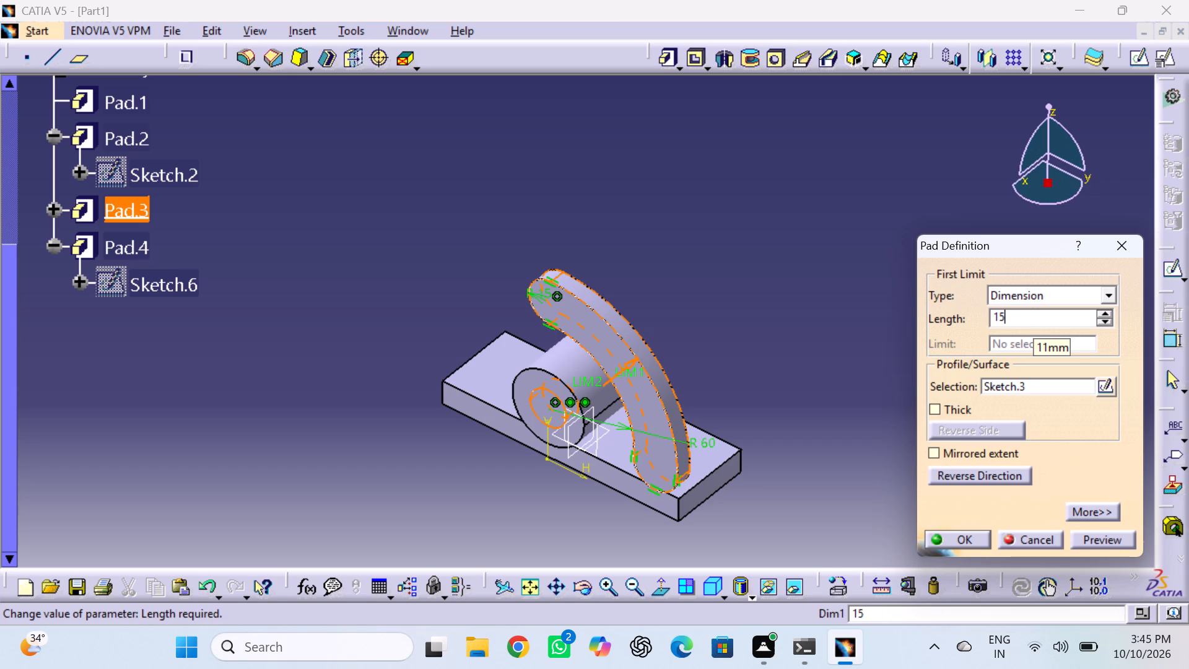
pyautogui.click(958, 543)
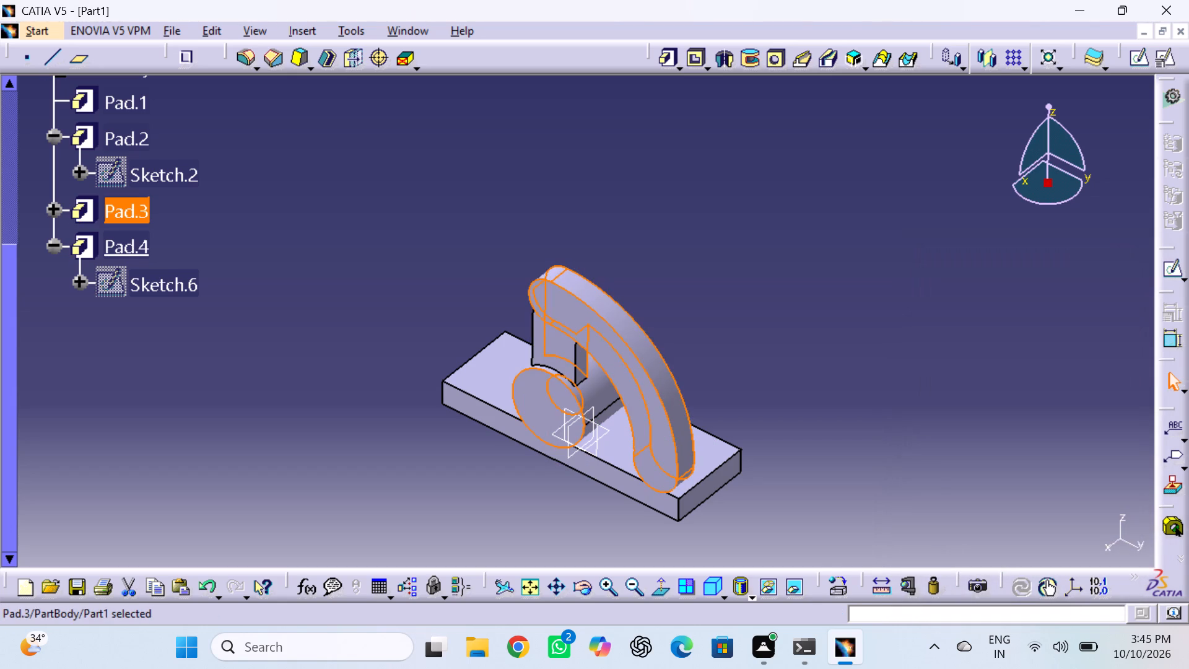
pyautogui.click(871, 350)
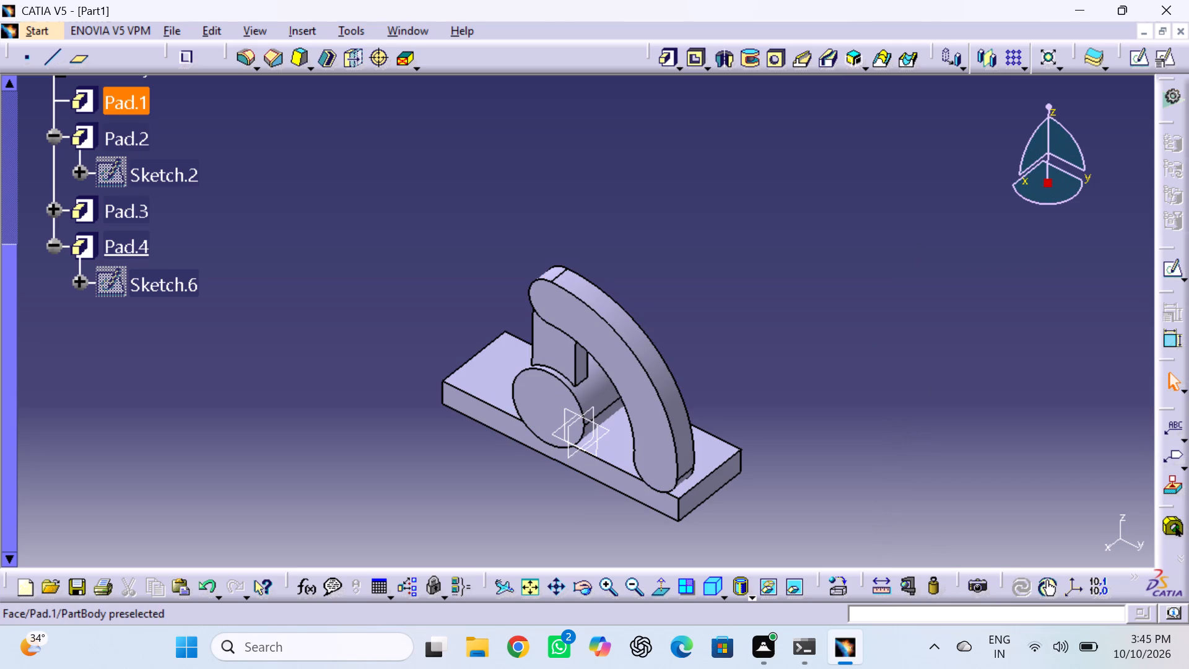
# Start a new sketch on the tube's closed circular end face.
pyautogui.click(531, 583)
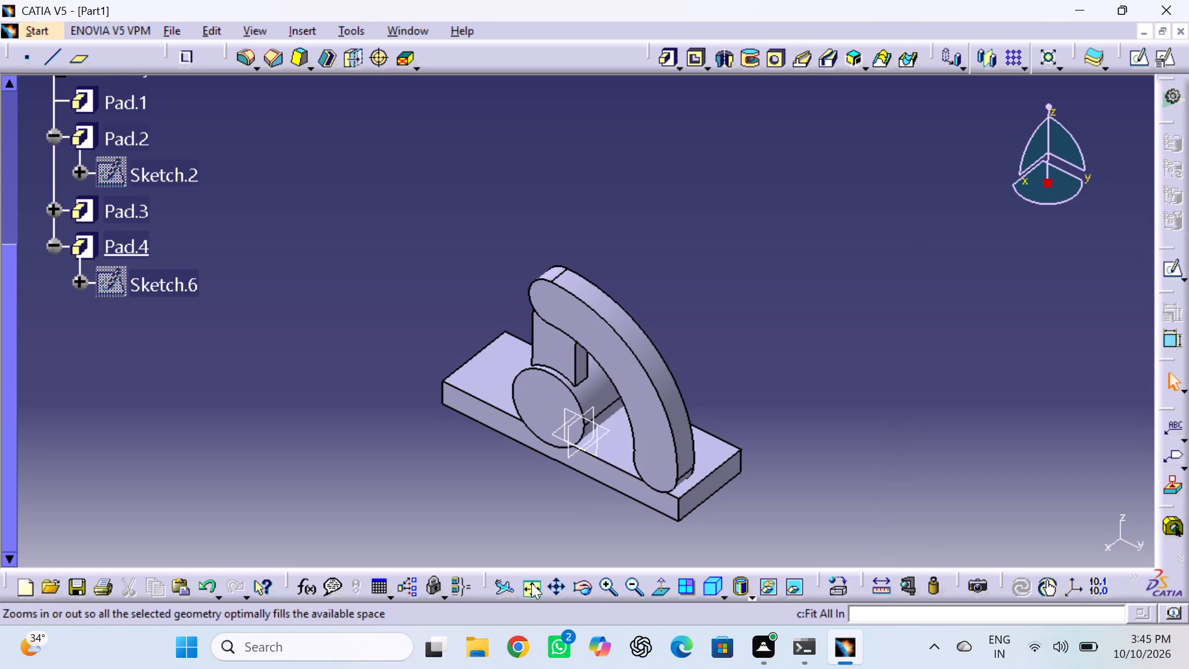
pyautogui.click(583, 590)
pyautogui.moveTo(510, 465); pyautogui.dragTo(516, 468)
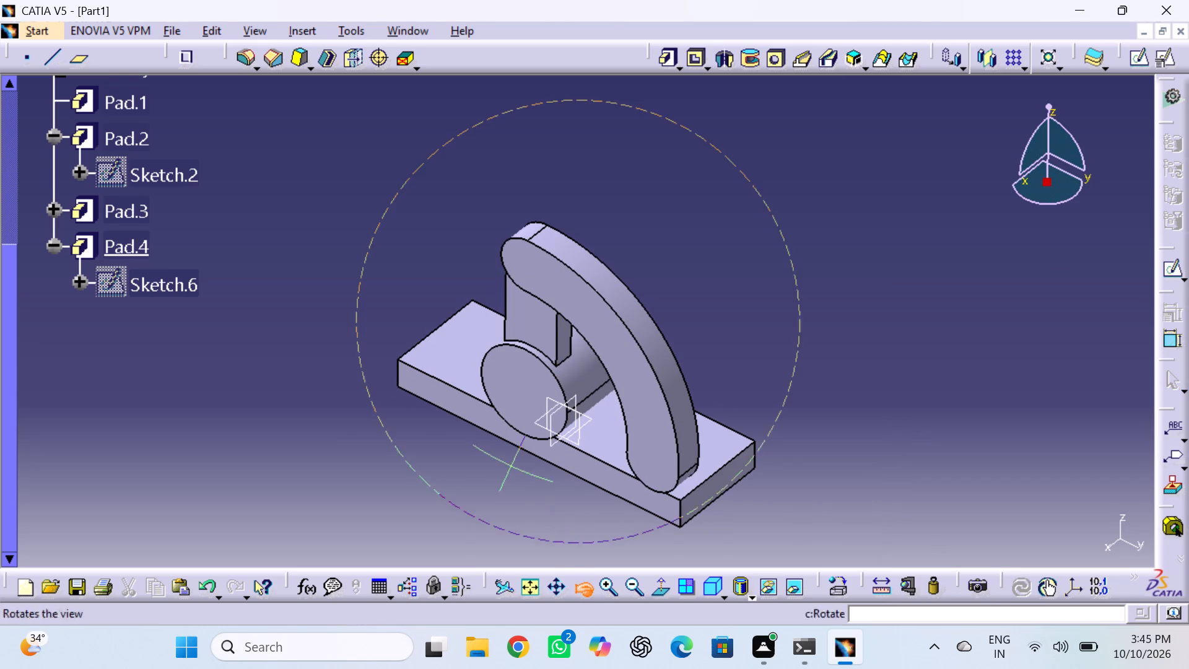
pyautogui.moveTo(516, 468); pyautogui.dragTo(616, 502)
pyautogui.moveTo(616, 502); pyautogui.dragTo(628, 362)
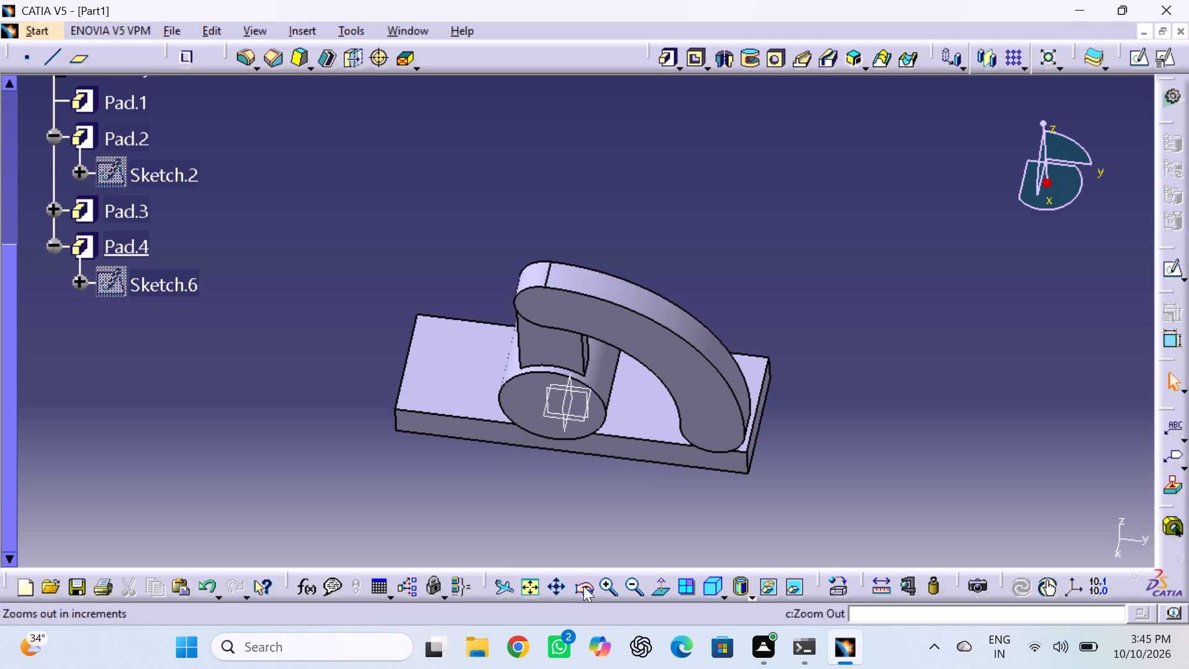
pyautogui.click(583, 586)
pyautogui.moveTo(580, 504); pyautogui.dragTo(651, 441)
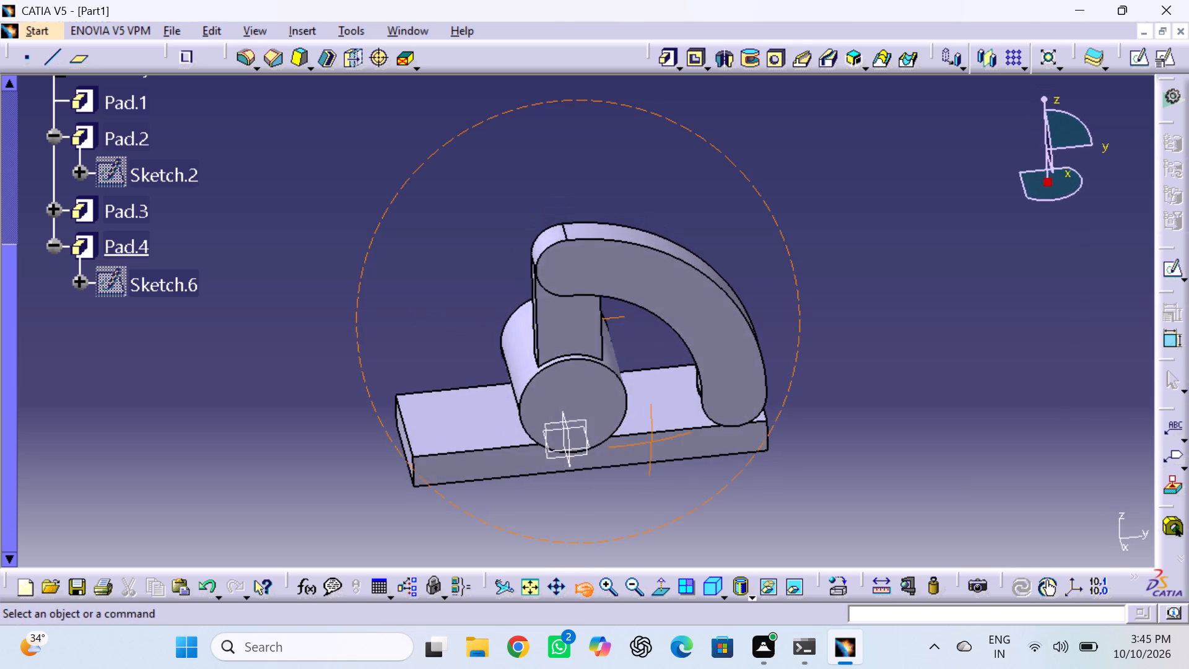
pyautogui.moveTo(651, 441); pyautogui.dragTo(743, 279)
pyautogui.moveTo(740, 273); pyautogui.dragTo(732, 245)
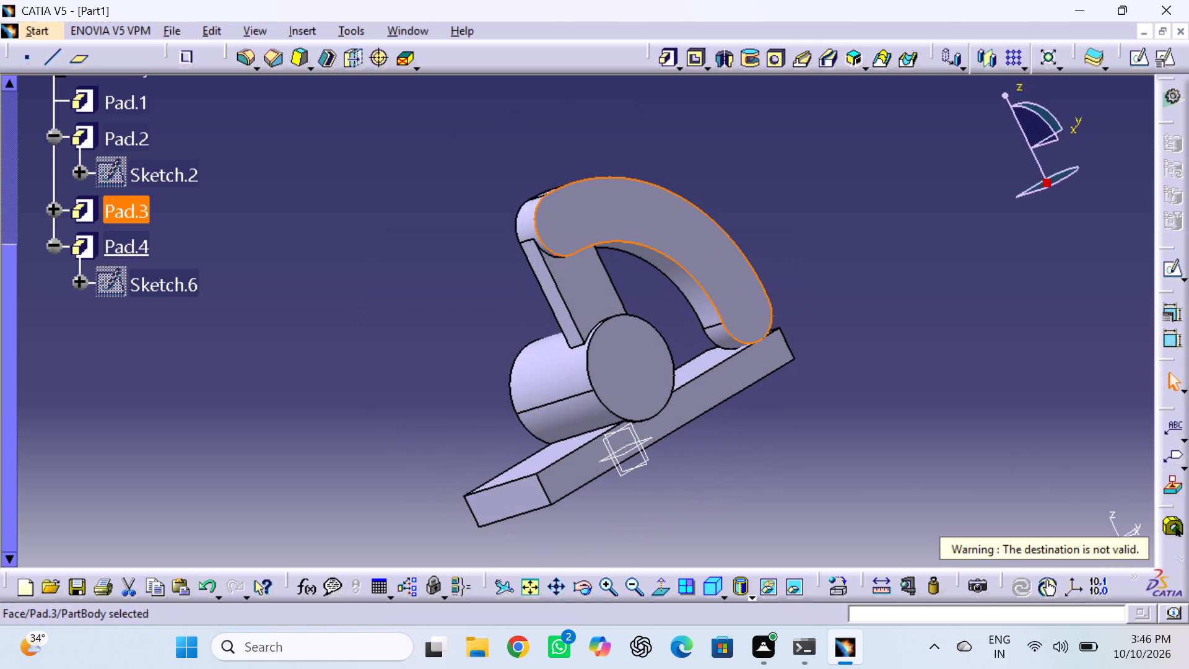
pyautogui.click(868, 294)
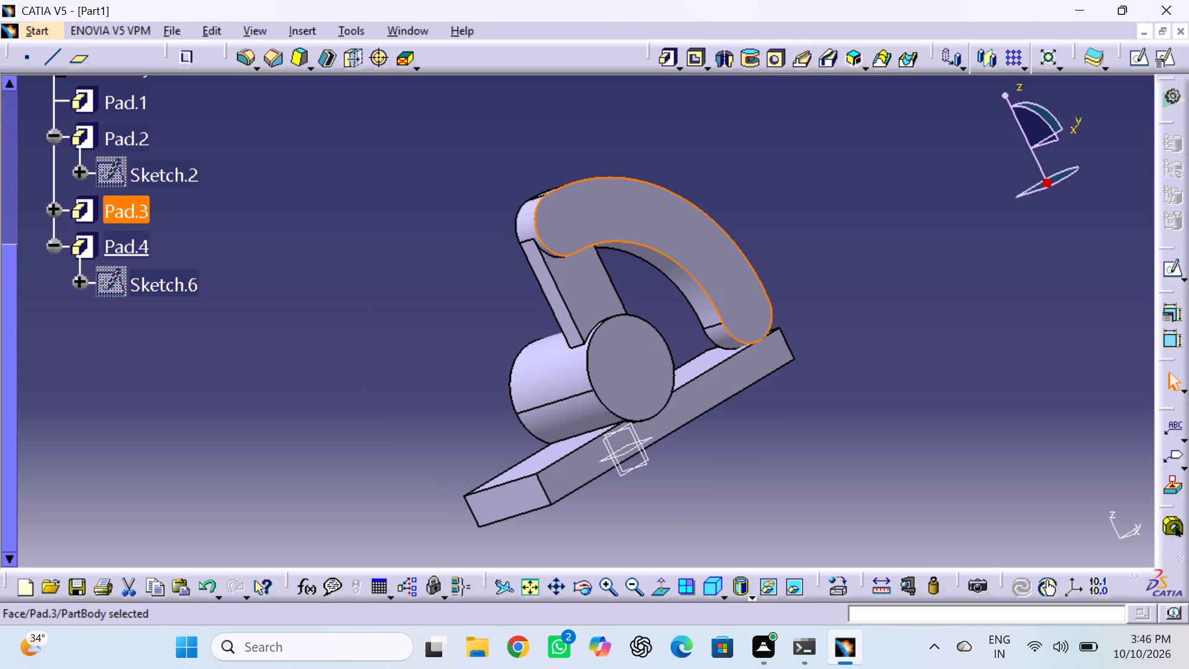
pyautogui.click(649, 367)
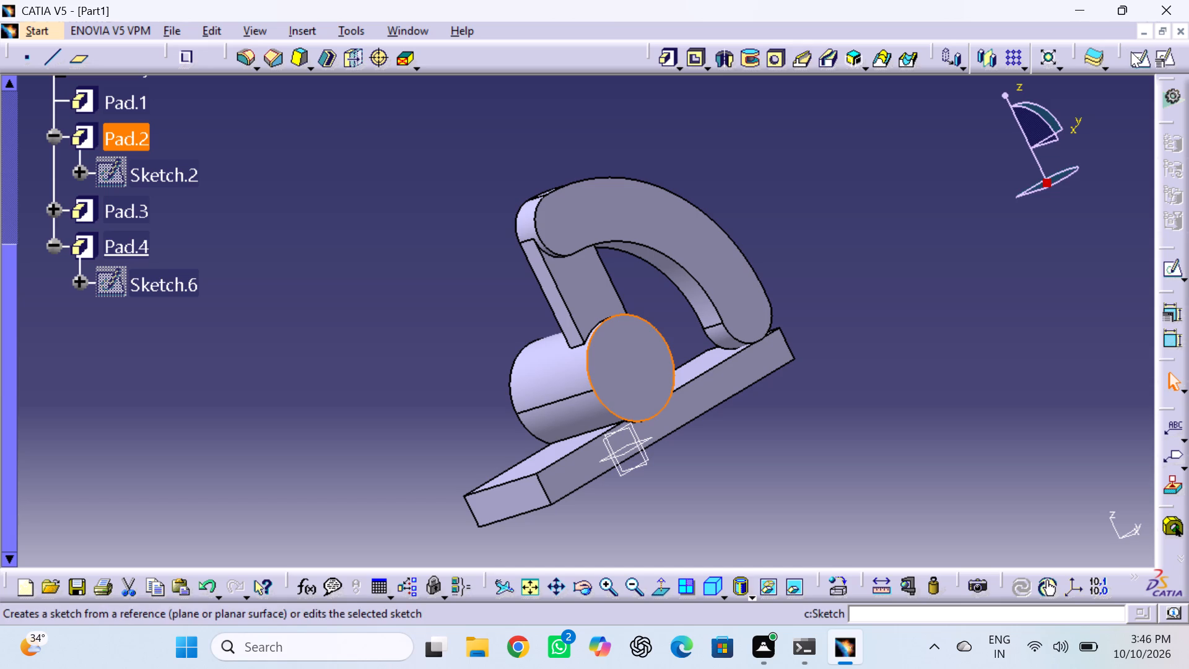
pyautogui.click(1133, 53)
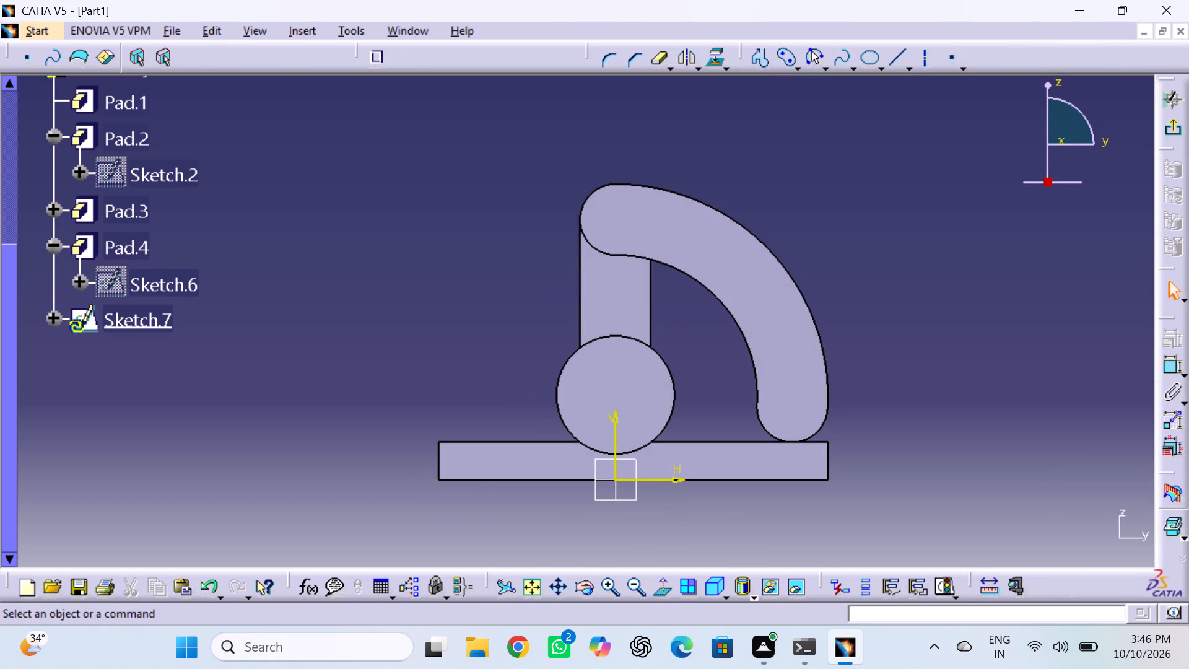
# Sketch a circle centred on the tube's end face, inside its outer edge.
pyautogui.click(824, 61)
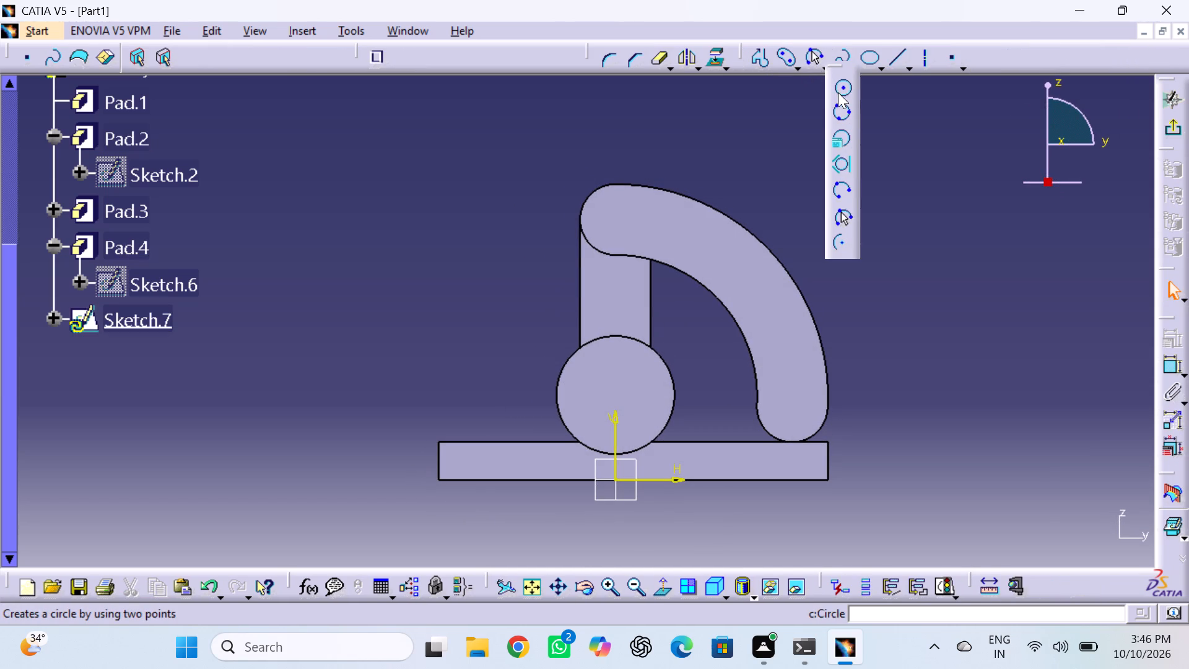
pyautogui.click(838, 92)
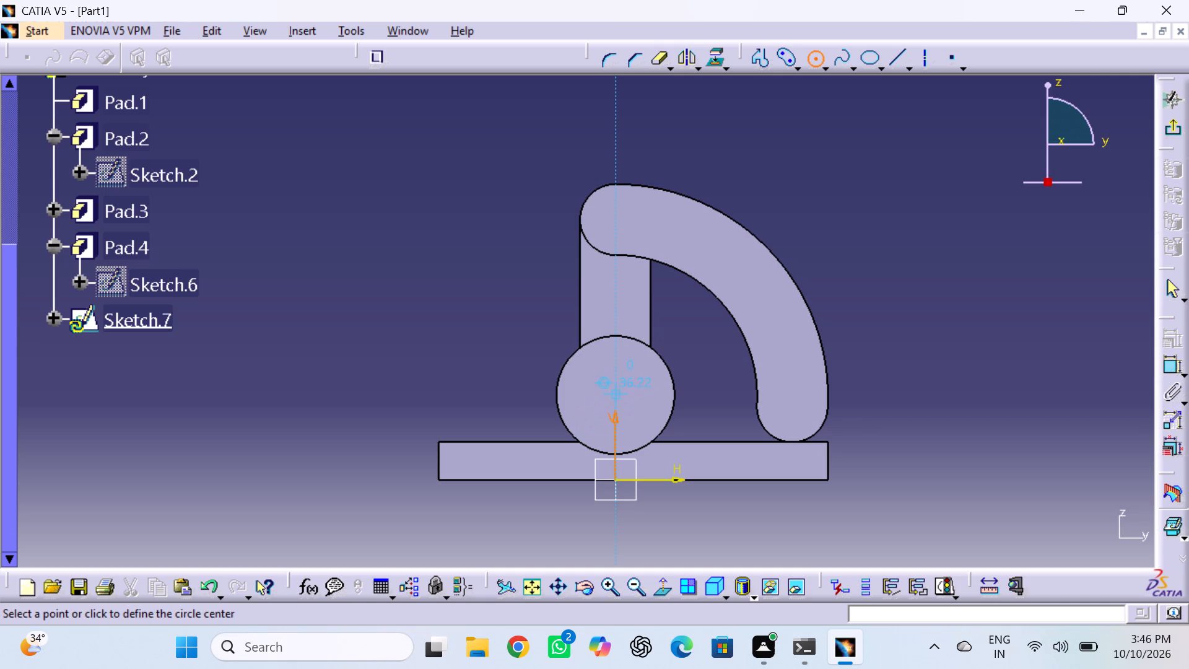
pyautogui.click(611, 397)
pyautogui.click(640, 421)
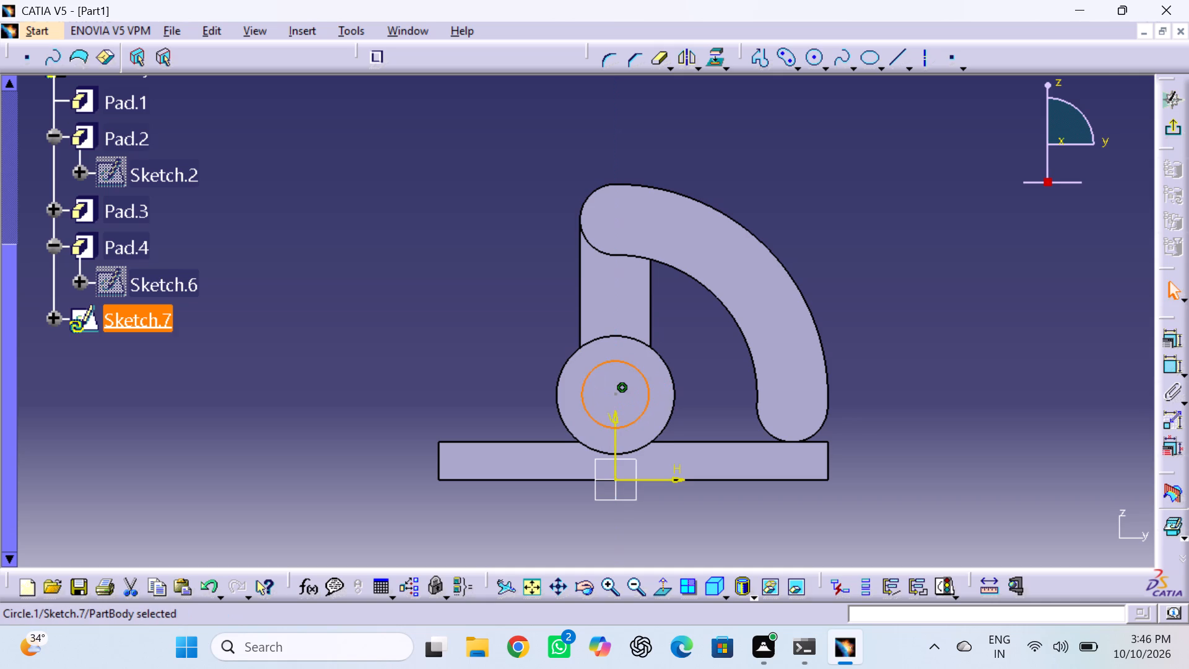
# Dimension the diameter of the circle on the tube's end face and set it to 16 mm.
pyautogui.click(1175, 364)
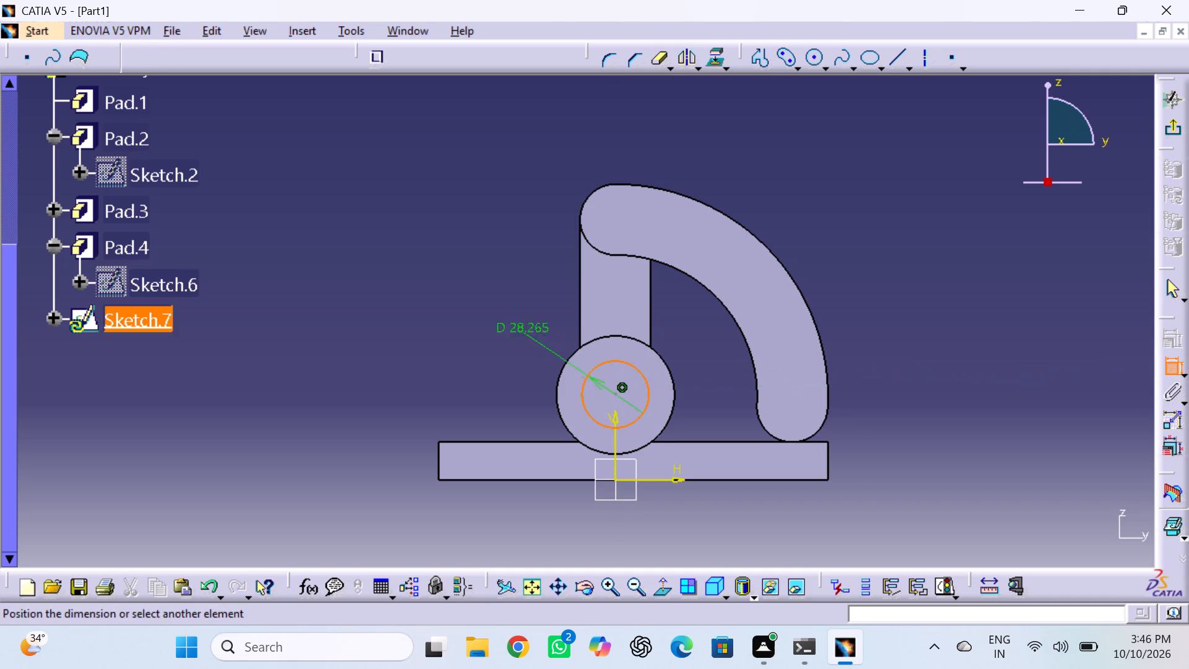
pyautogui.click(498, 332)
pyautogui.doubleClick(498, 328)
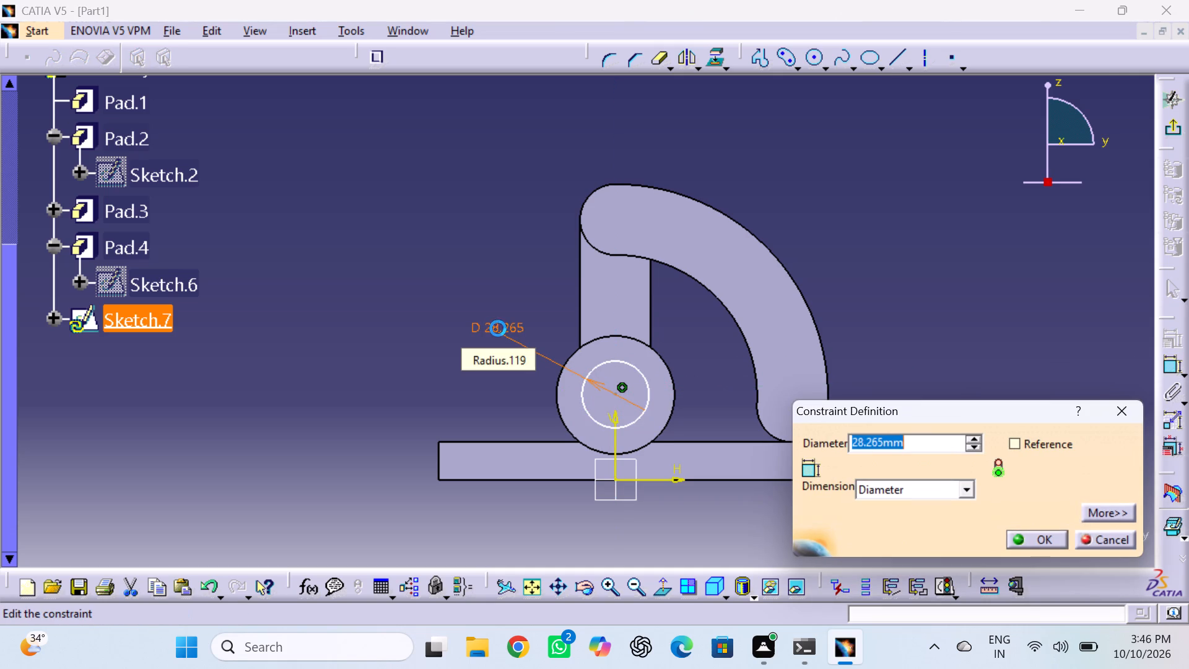
pyautogui.press('2')
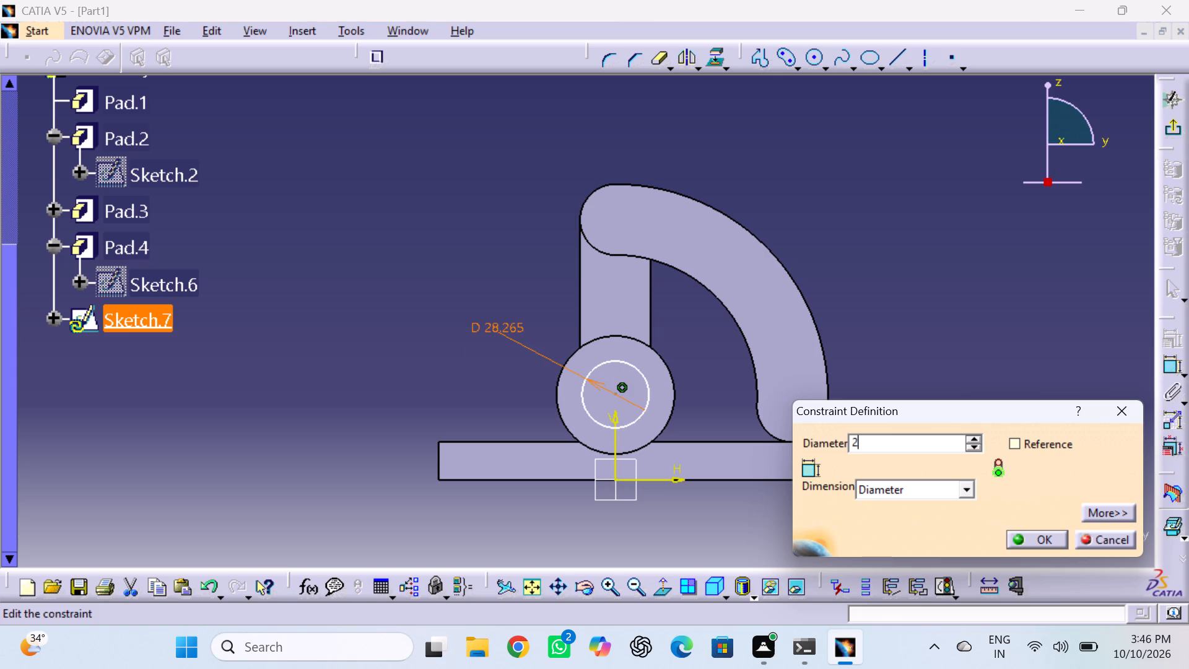
pyautogui.doubleClick(902, 436)
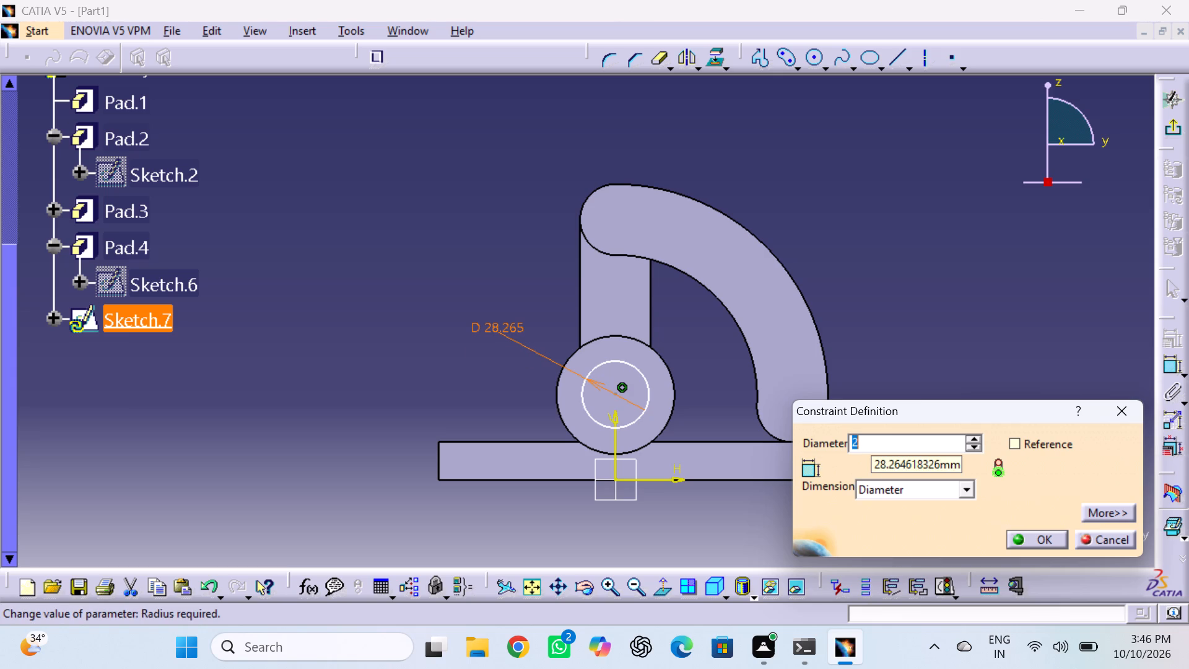
pyautogui.write('16')
pyautogui.press('Return')
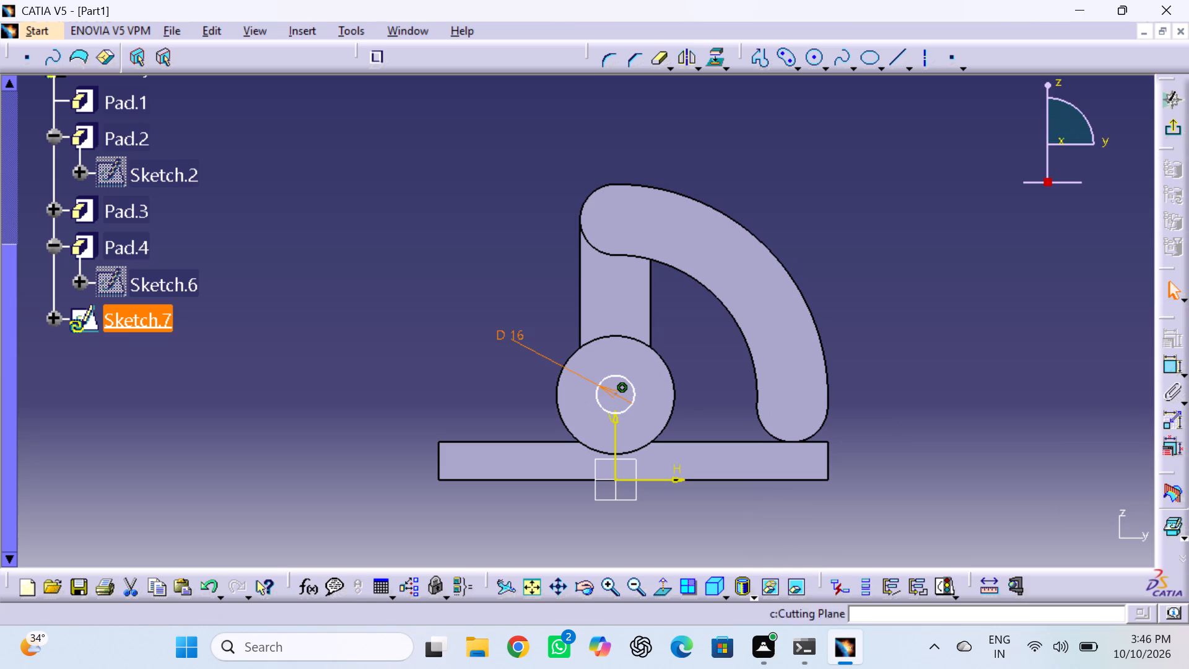
# Set the circle's diameter to 25 mm.
pyautogui.doubleClick(503, 332)
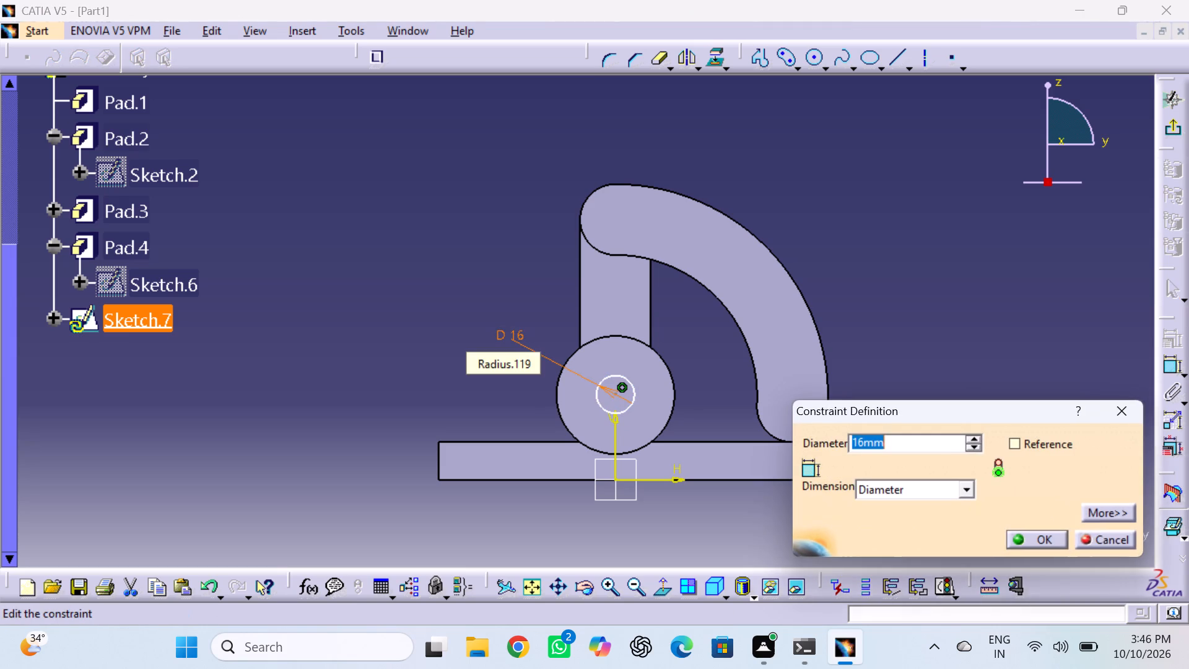
pyautogui.press('2')
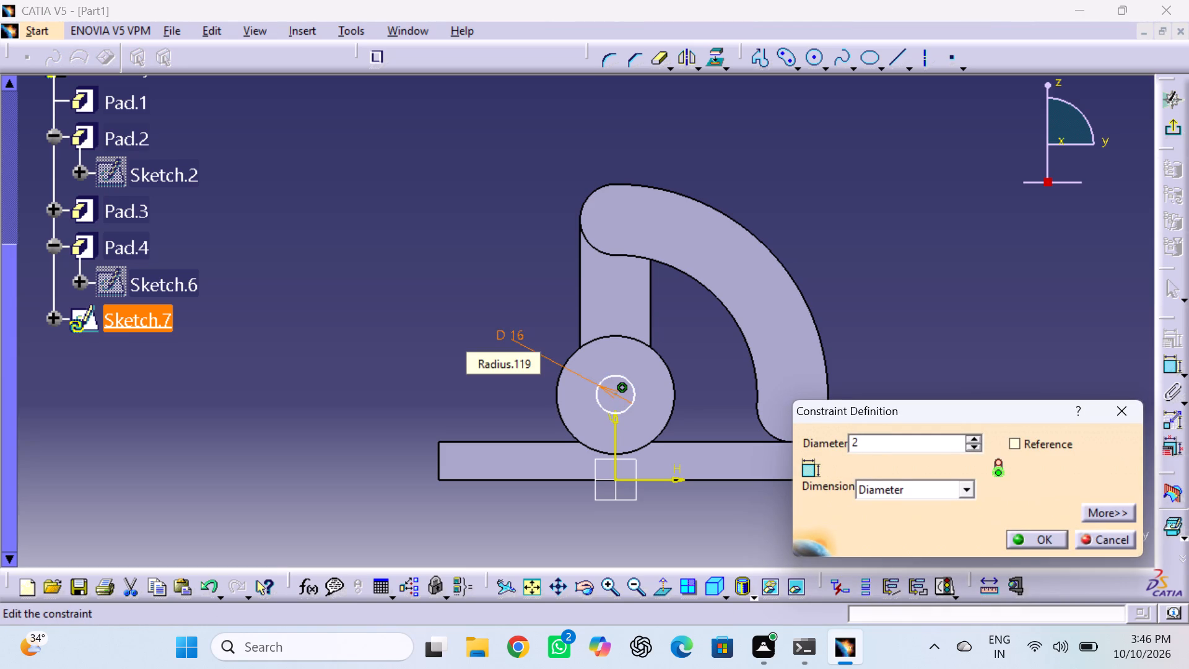
pyautogui.press('5')
pyautogui.press('Return')
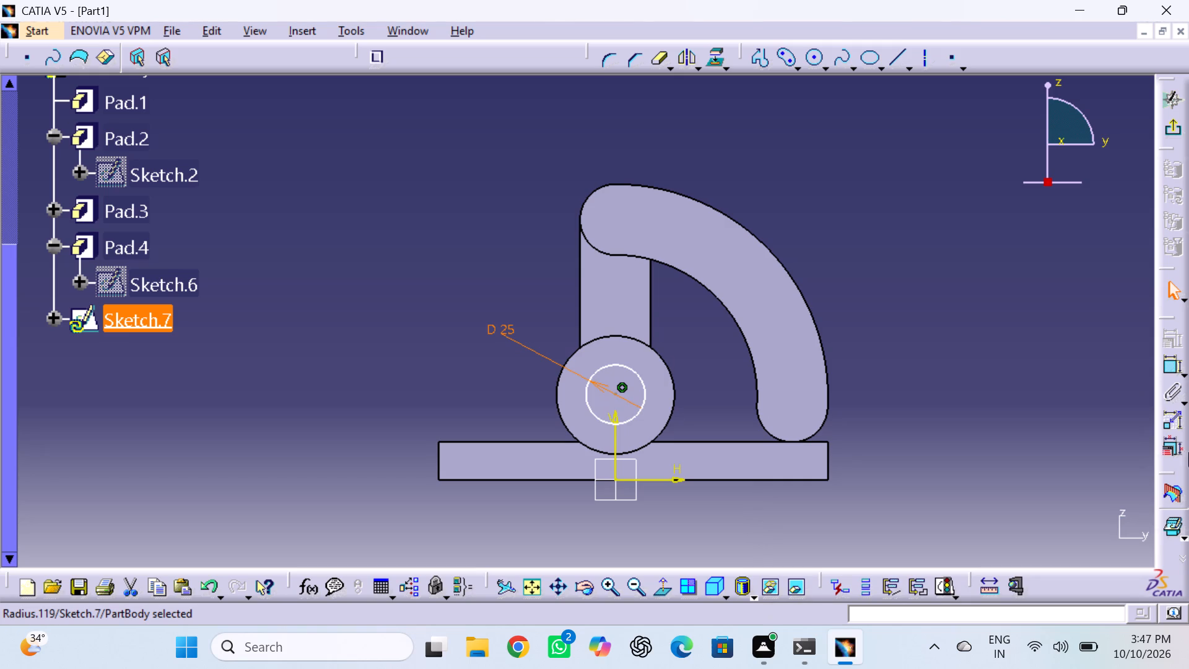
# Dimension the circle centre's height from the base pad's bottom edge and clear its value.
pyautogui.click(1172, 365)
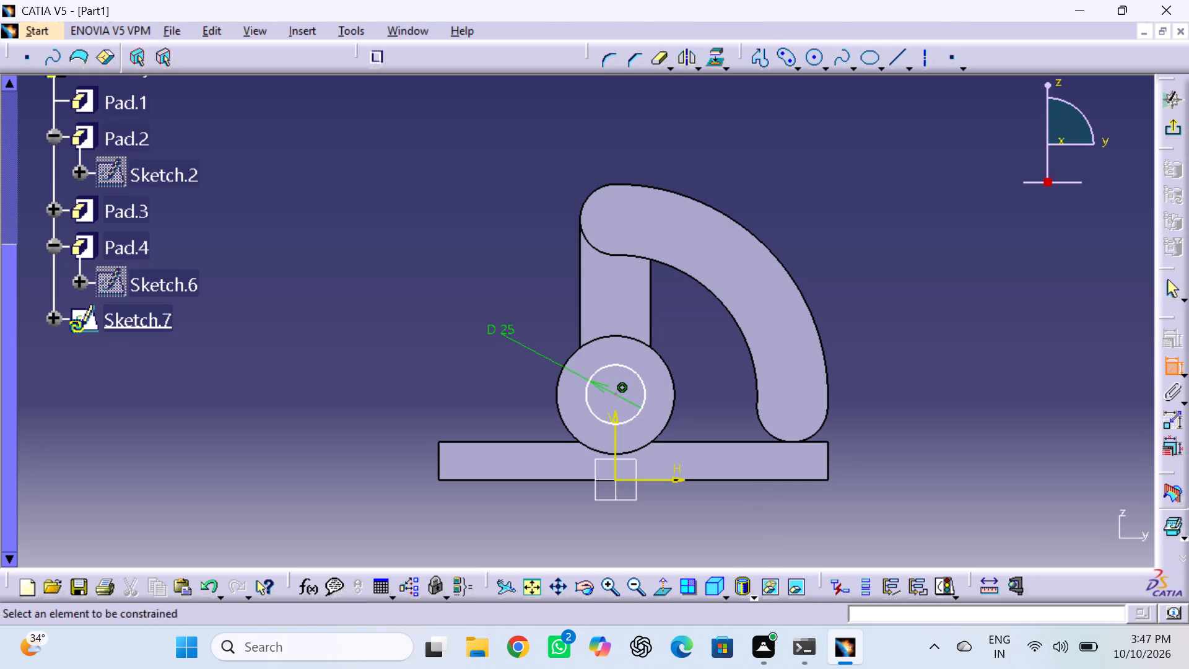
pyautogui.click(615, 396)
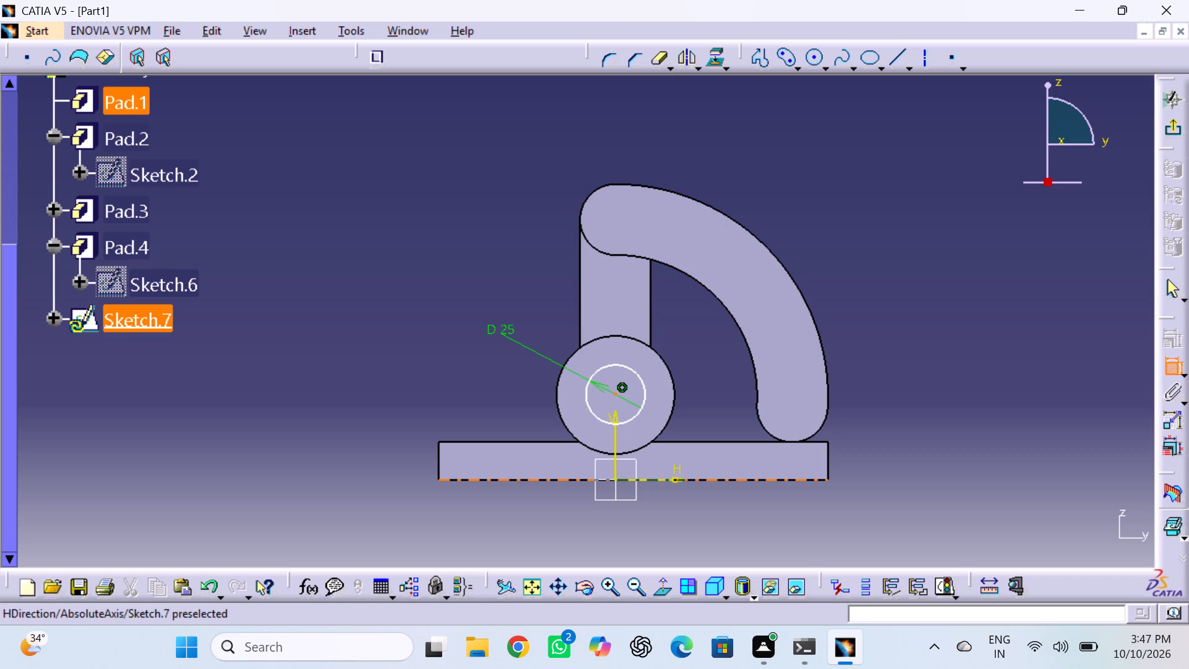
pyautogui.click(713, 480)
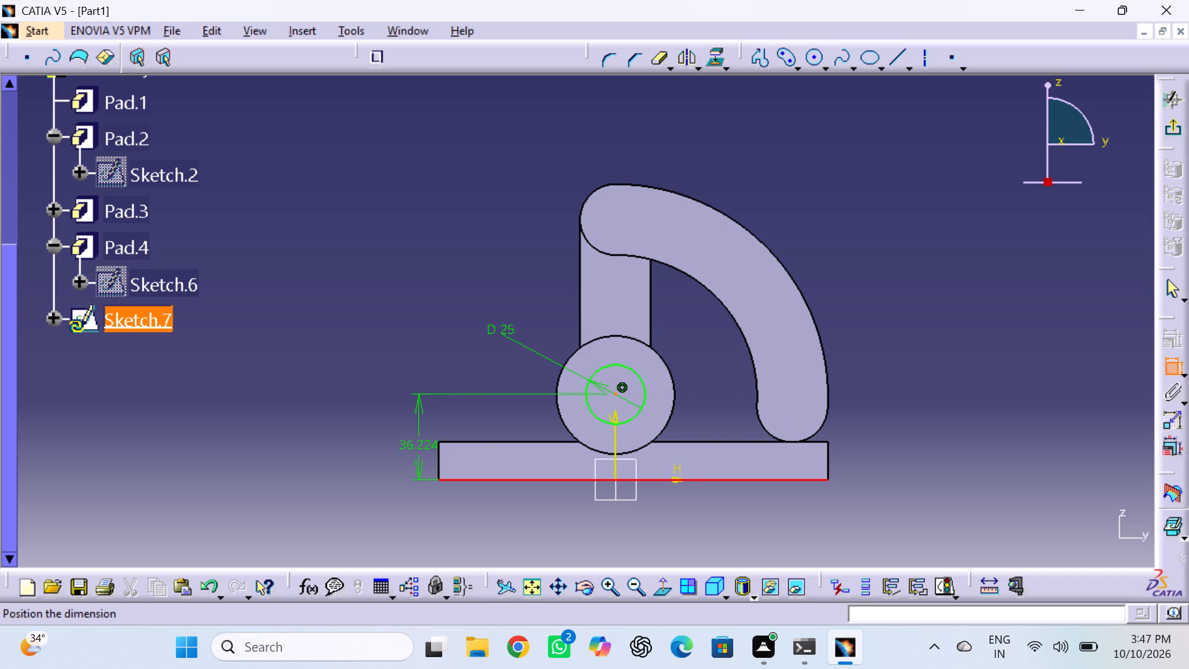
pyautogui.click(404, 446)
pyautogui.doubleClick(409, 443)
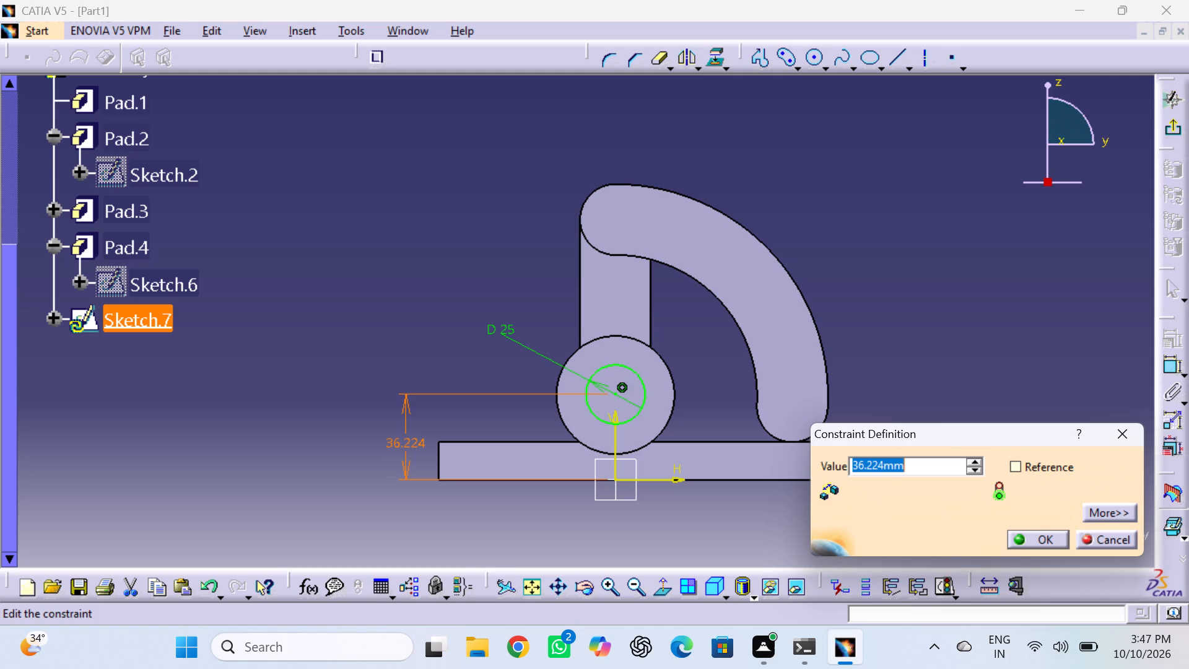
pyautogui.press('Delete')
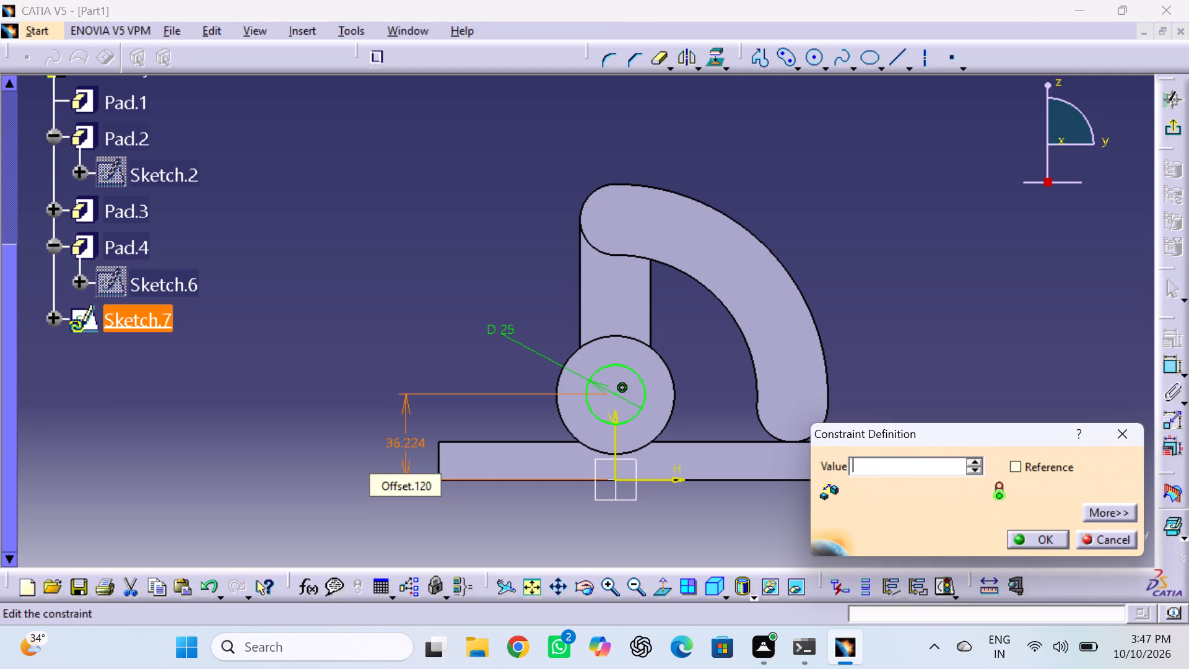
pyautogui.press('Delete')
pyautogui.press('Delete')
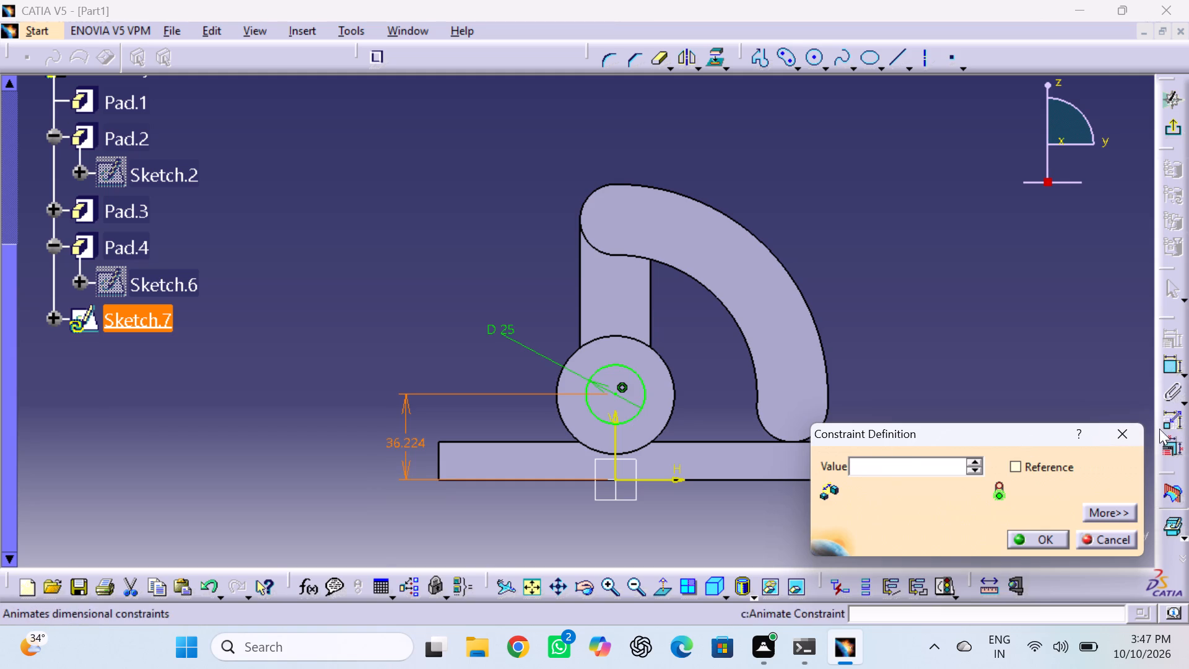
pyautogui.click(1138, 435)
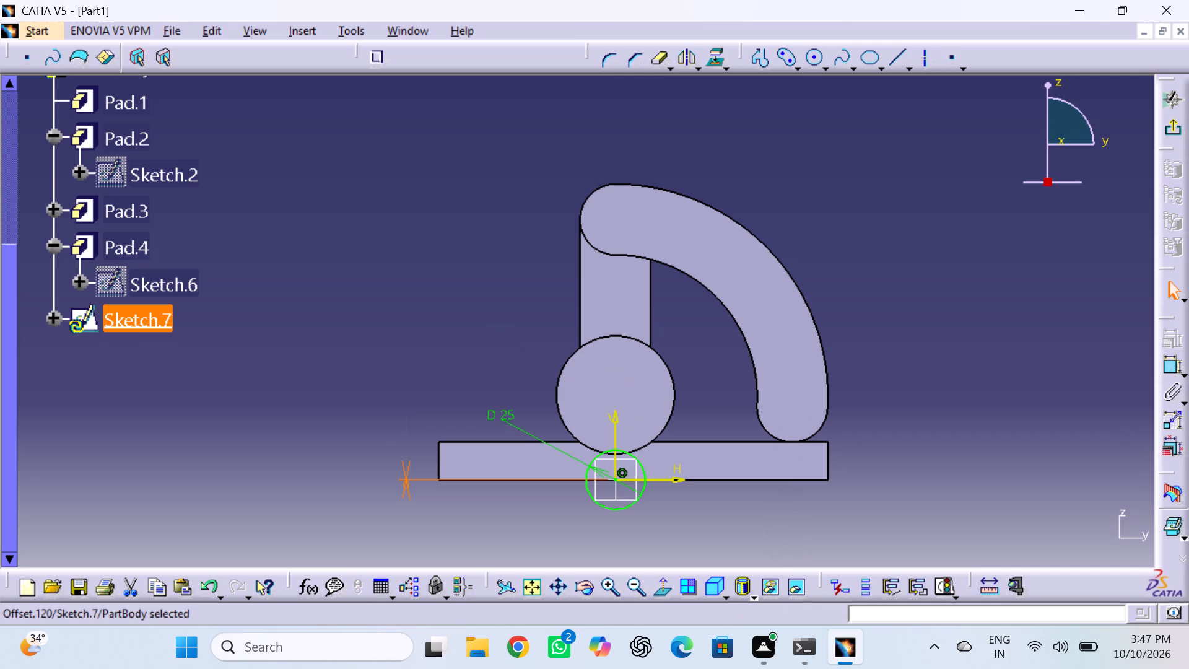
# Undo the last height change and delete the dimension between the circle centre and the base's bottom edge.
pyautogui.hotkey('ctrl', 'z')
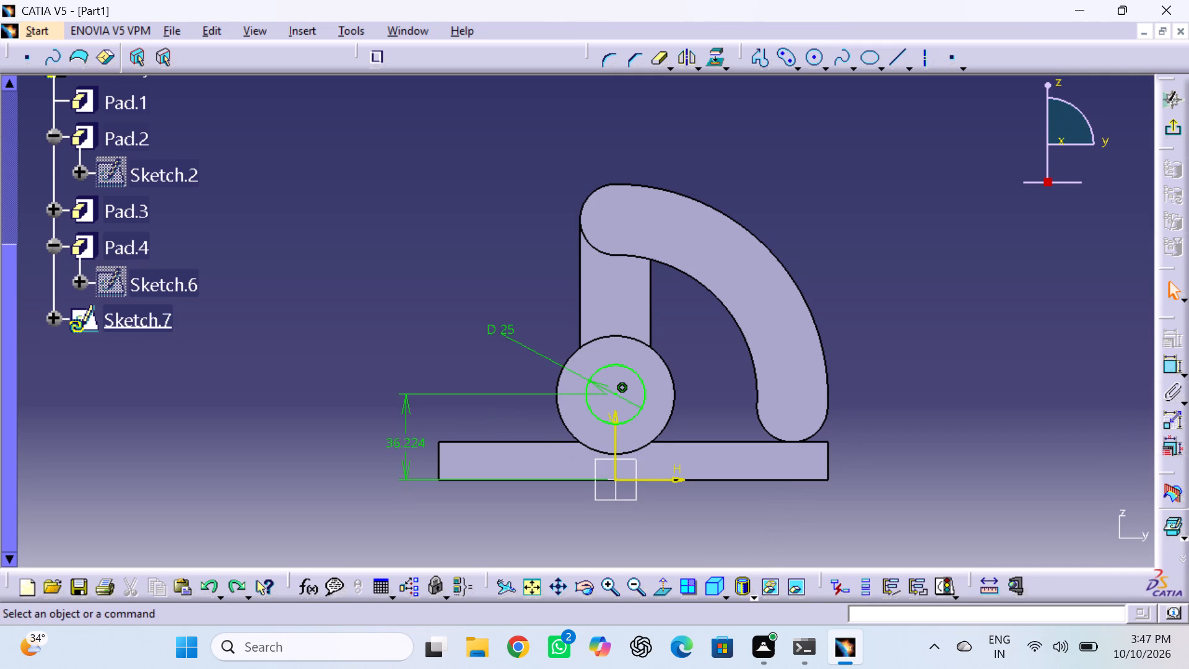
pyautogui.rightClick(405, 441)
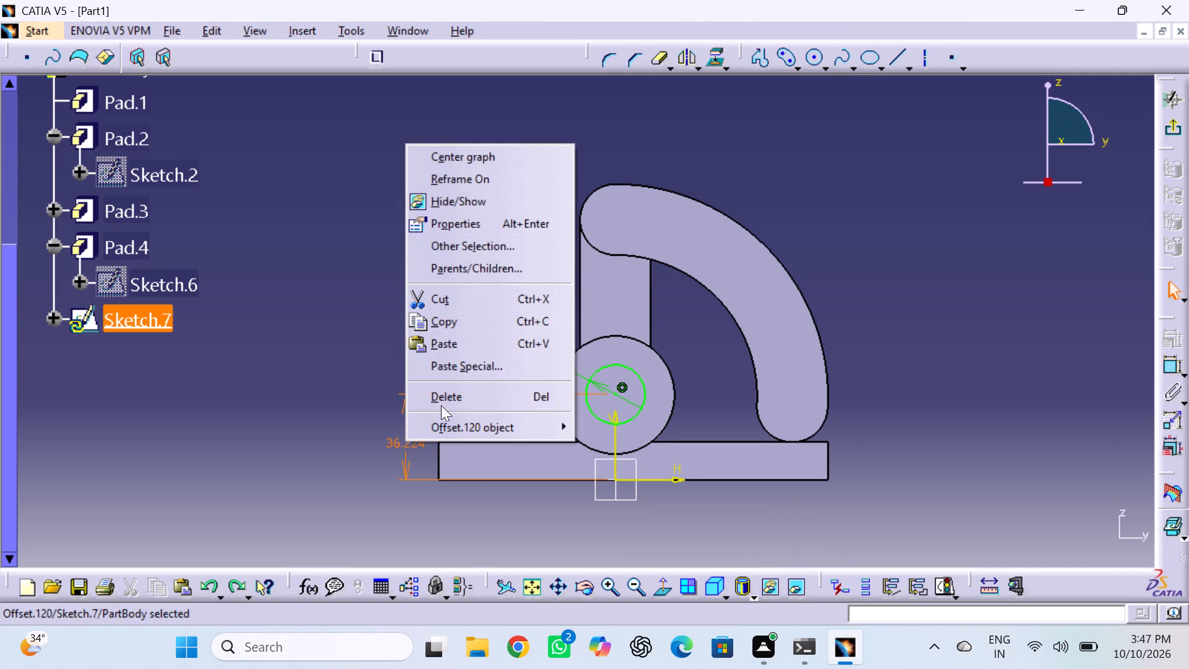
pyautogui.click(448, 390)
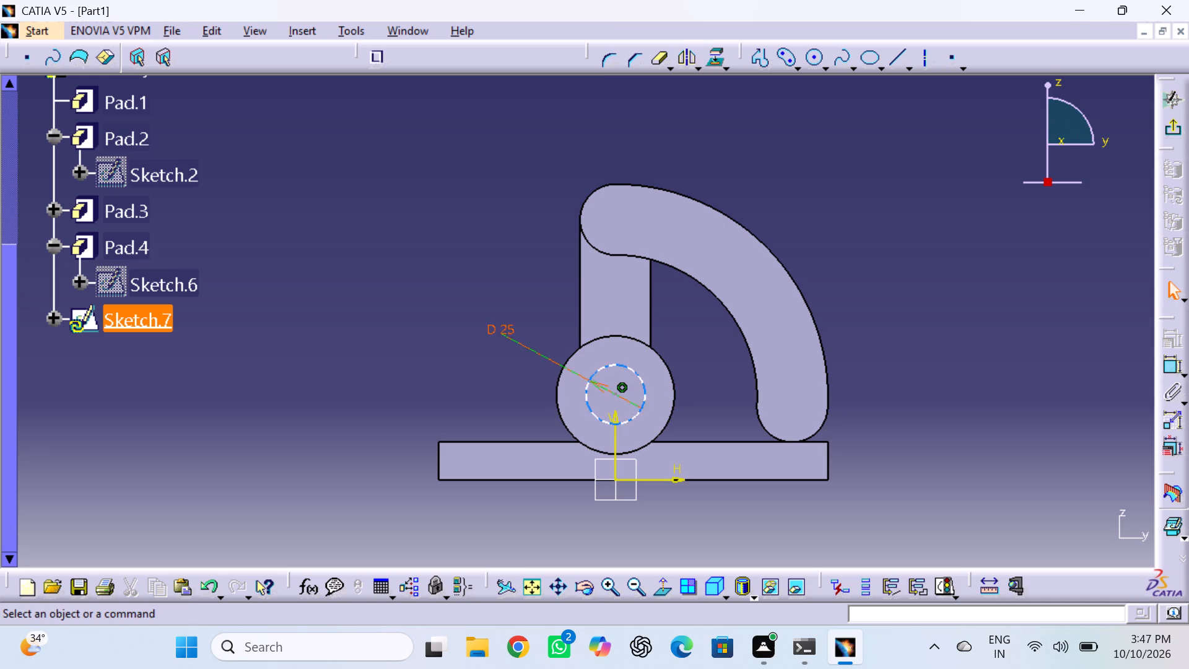
# Dimension the circle's centre 25 mm from the tube's outer circular edge and exit the sketch.
pyautogui.click(1175, 361)
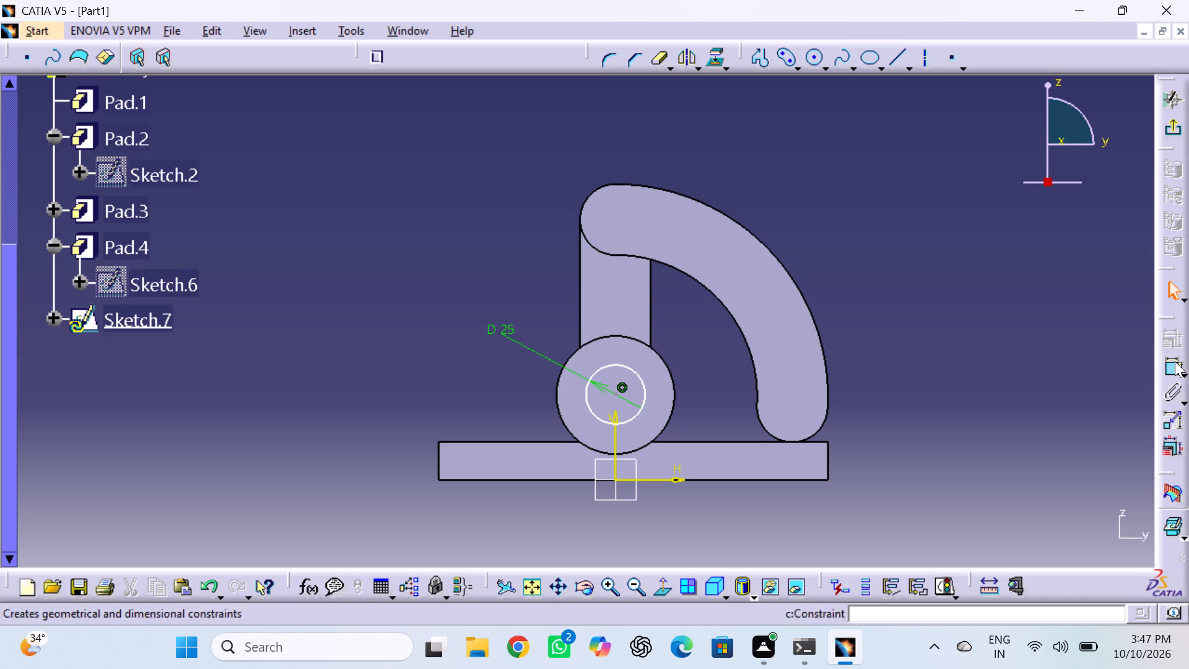
pyautogui.click(616, 394)
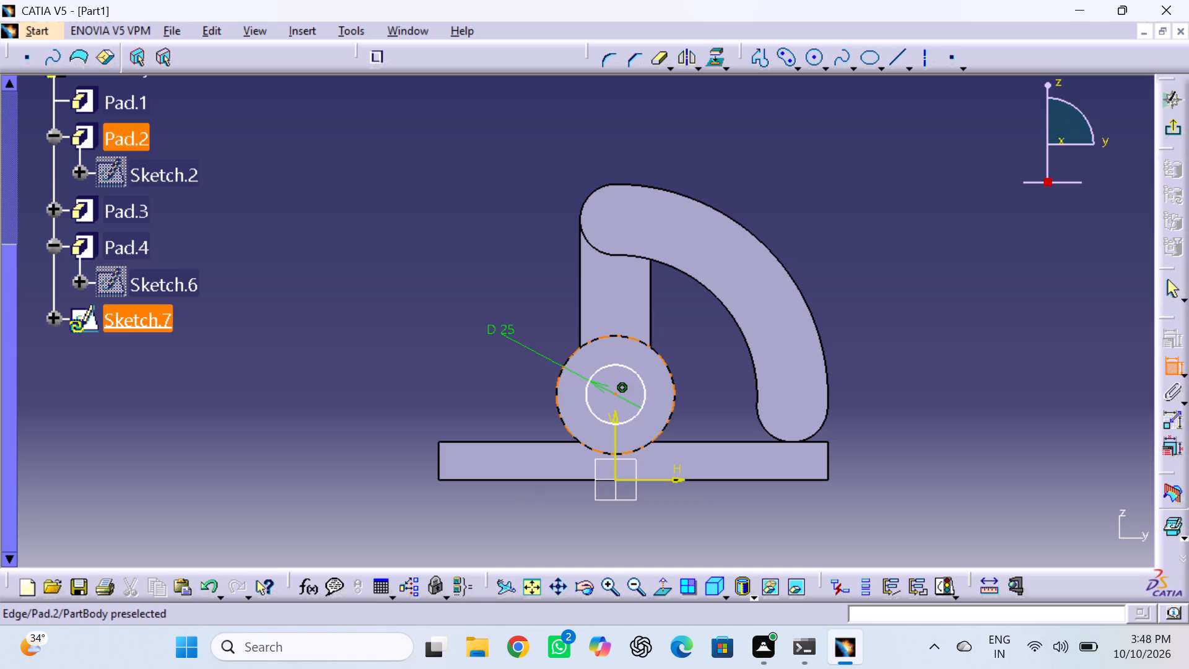
pyautogui.click(624, 453)
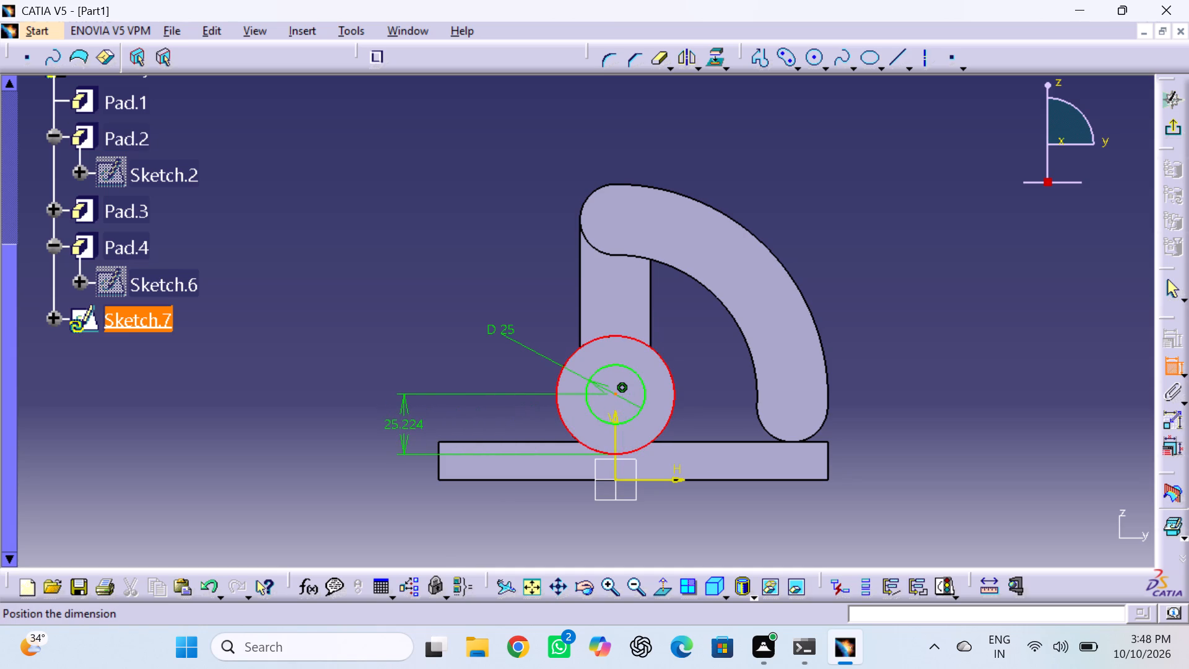
pyautogui.click(404, 430)
pyautogui.doubleClick(409, 422)
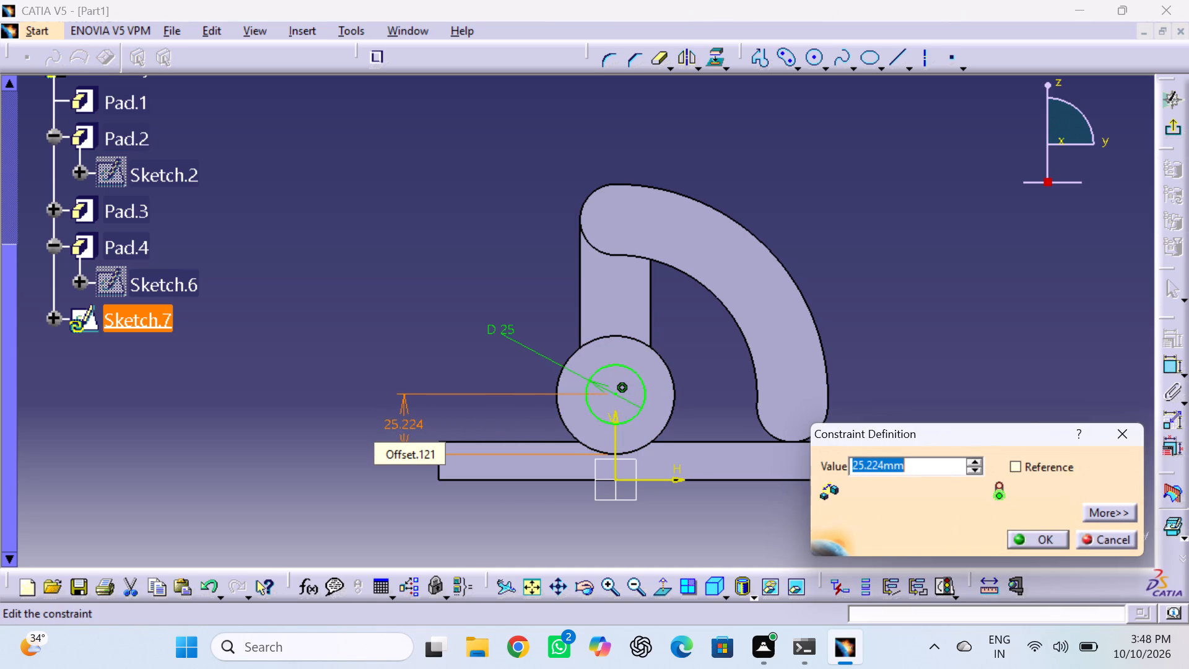
pyautogui.write('25')
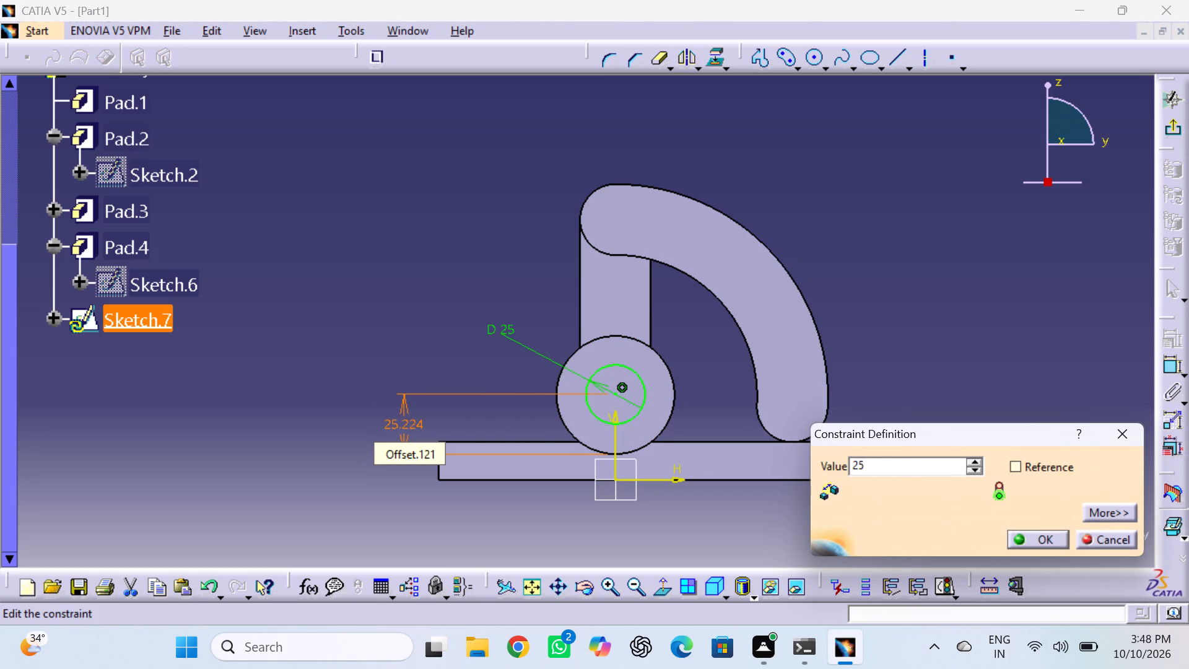
pyautogui.press('Return')
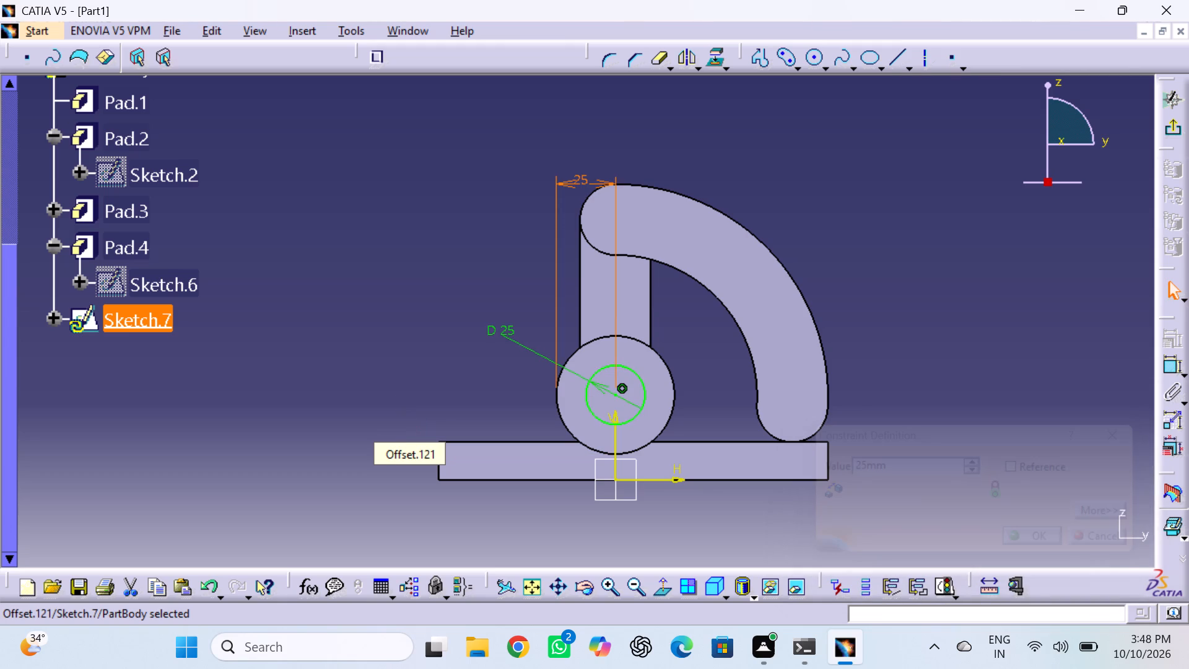
pyautogui.click(383, 393)
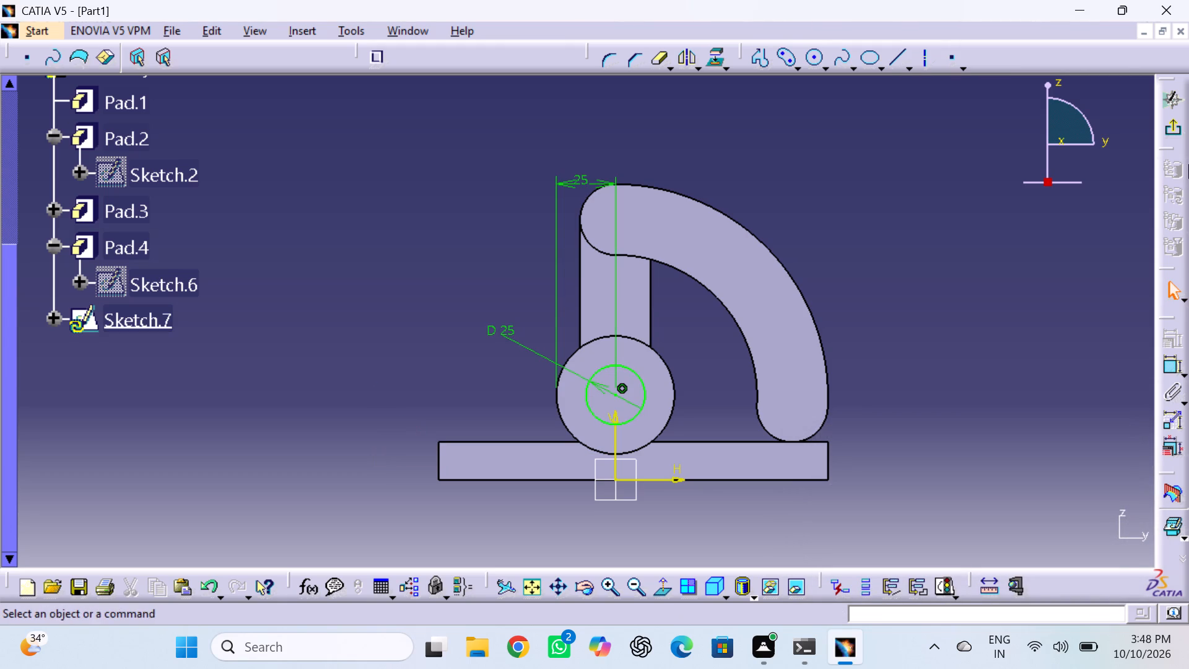
pyautogui.click(1168, 129)
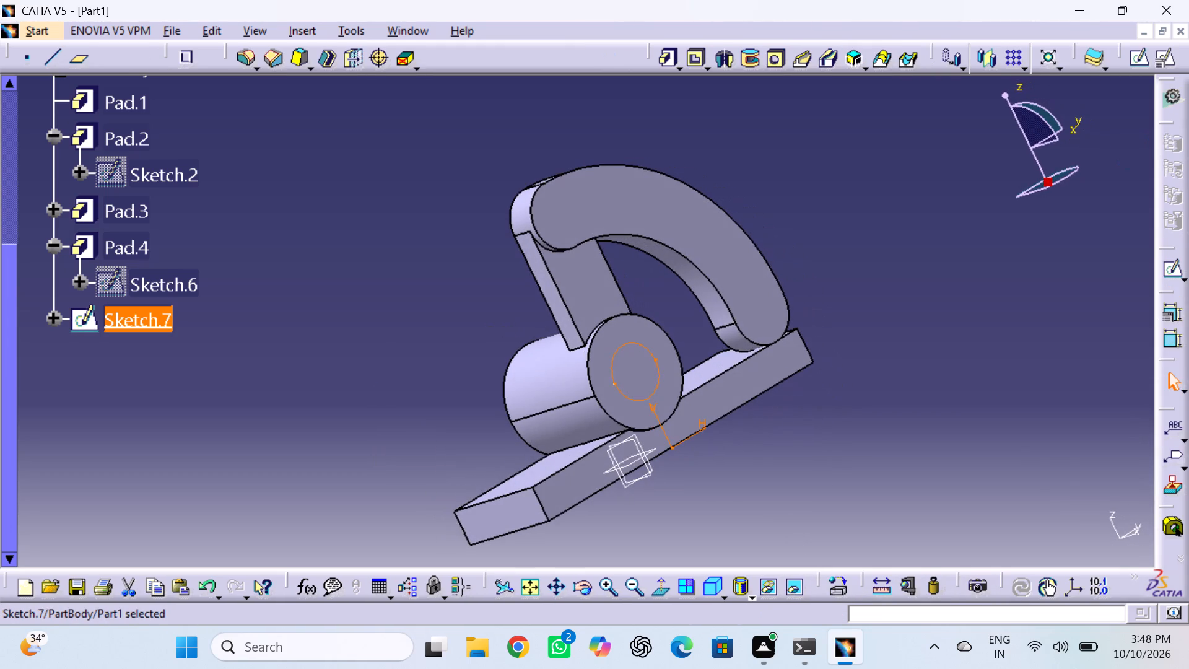
# Cut the circle through the tube with a Pocket limited up to next.
pyautogui.click(698, 63)
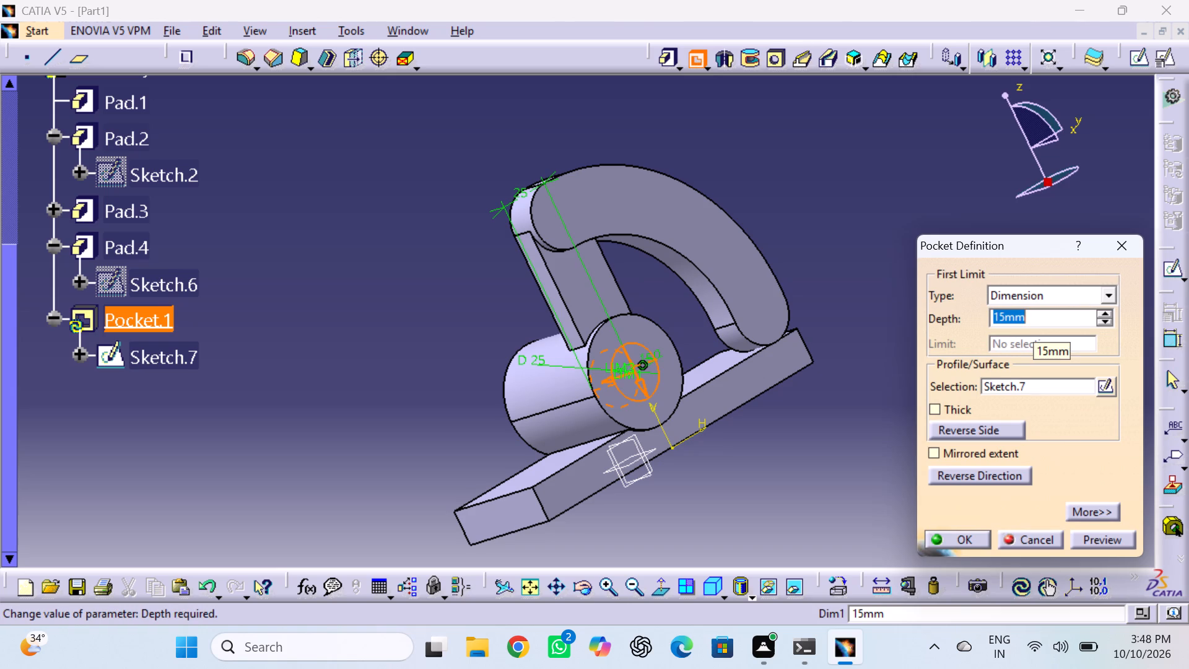
pyautogui.click(1108, 291)
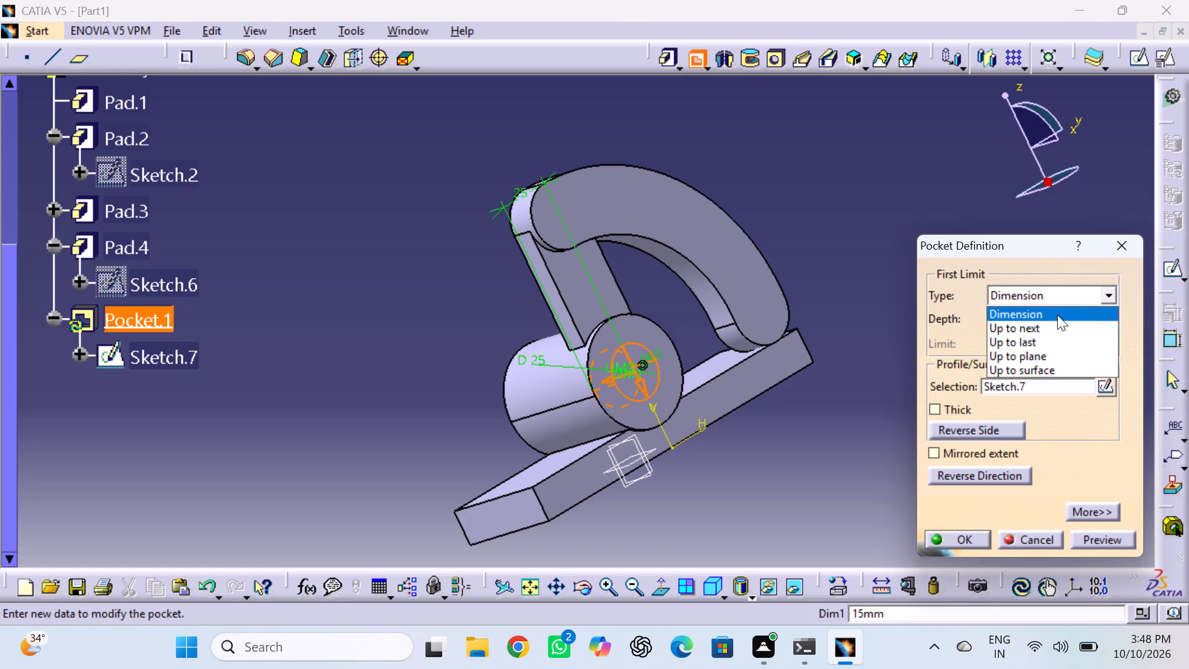
pyautogui.click(1040, 323)
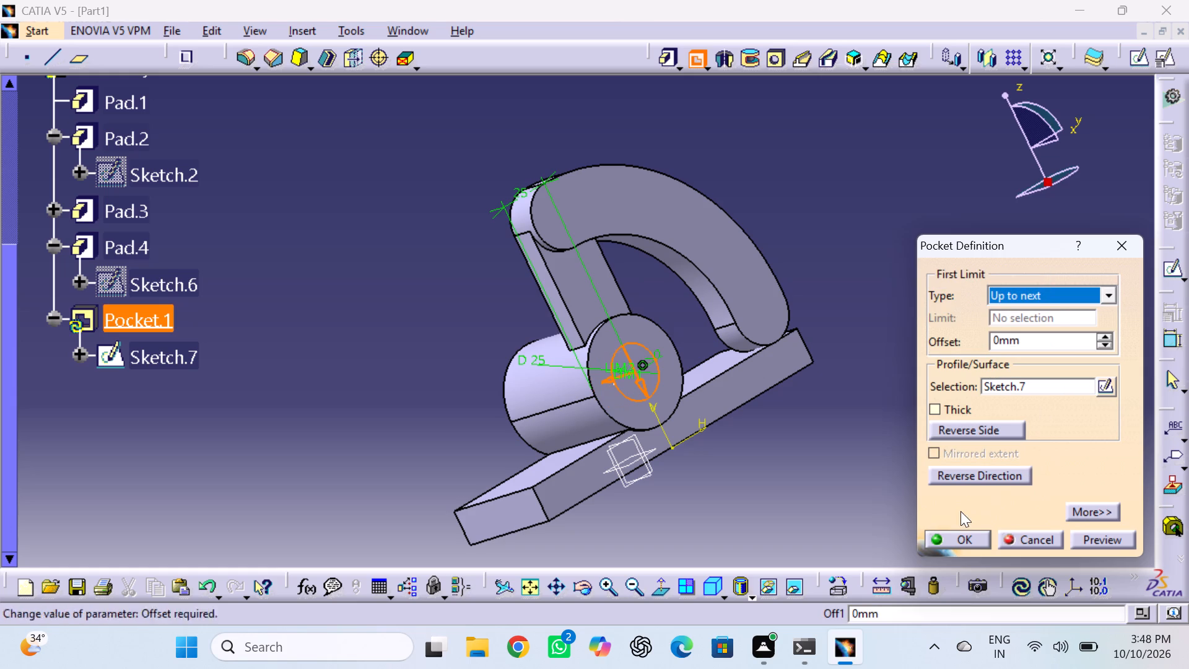
pyautogui.click(960, 535)
pyautogui.click(902, 440)
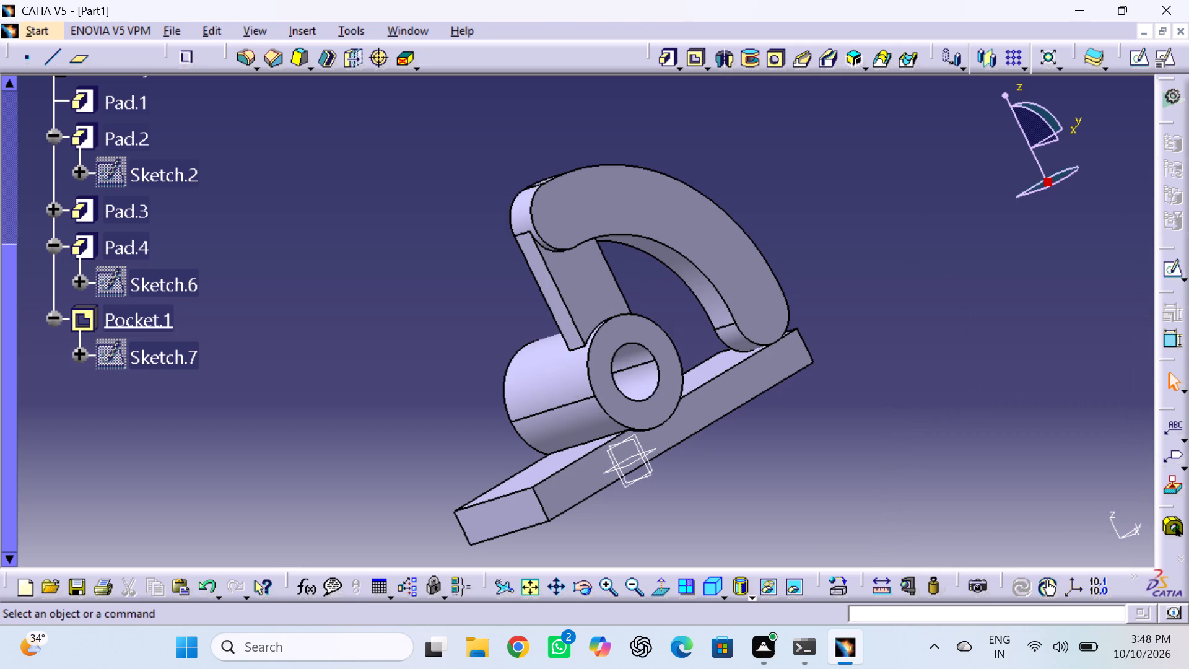
# Start a new sketch on the curved arm's flat front face.
pyautogui.click(585, 588)
pyautogui.moveTo(821, 408); pyautogui.dragTo(710, 427)
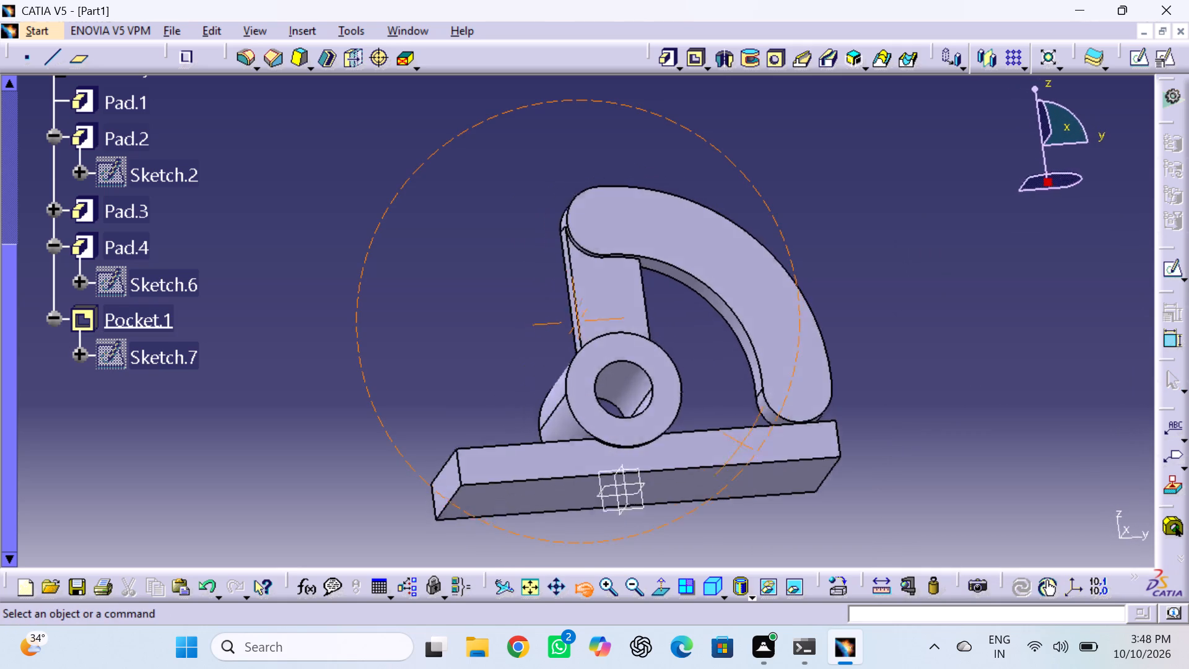
pyautogui.moveTo(710, 427); pyautogui.dragTo(664, 490)
pyautogui.click(664, 490)
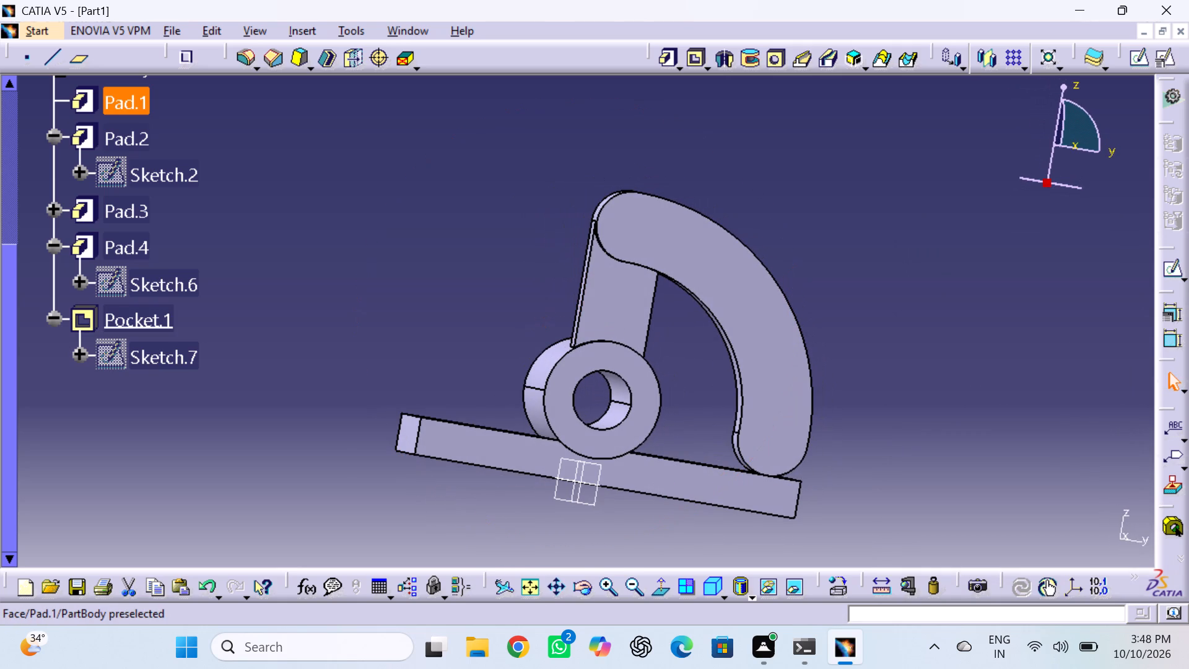
pyautogui.click(348, 326)
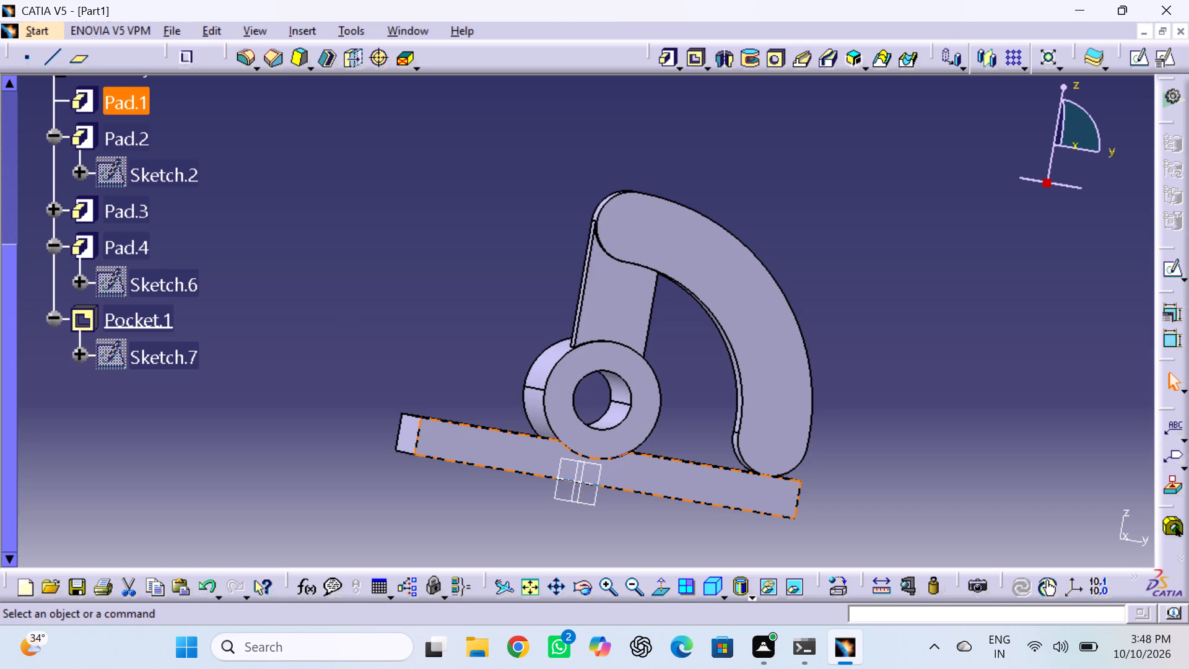
pyautogui.click(639, 238)
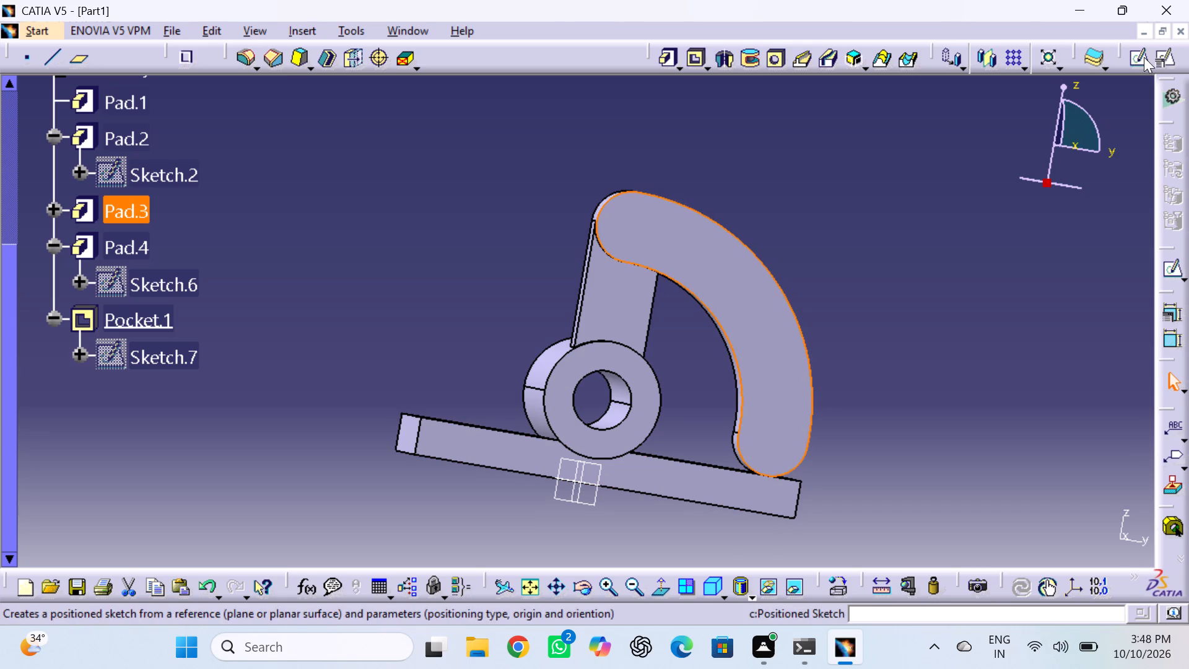
pyautogui.click(1144, 57)
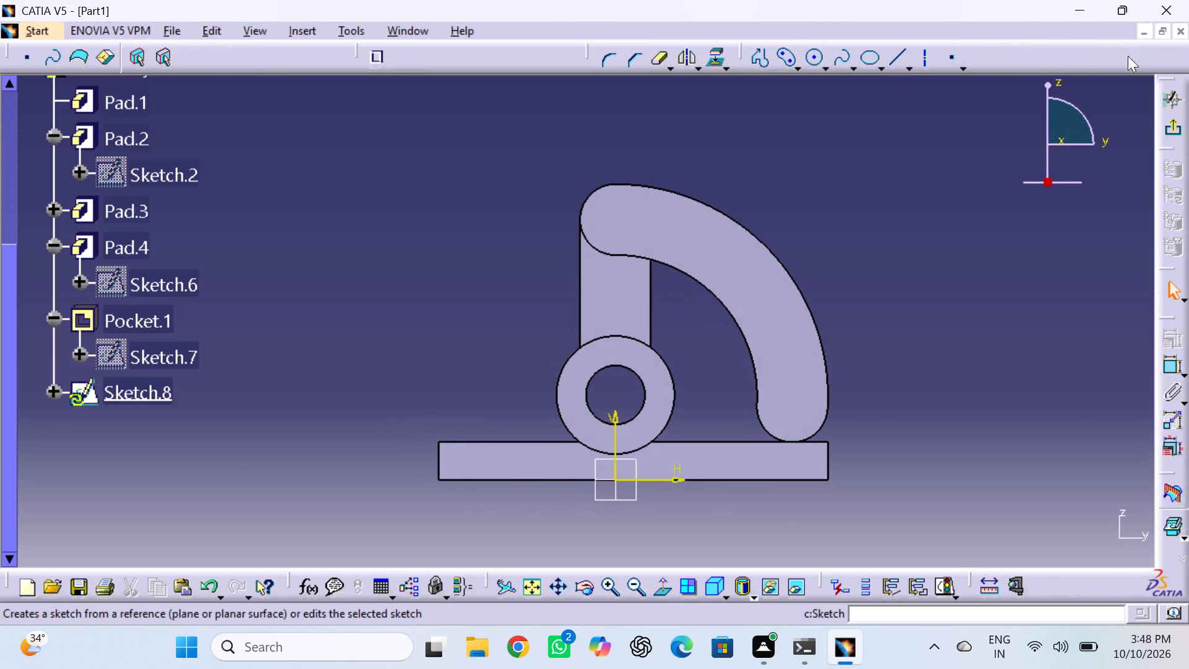
# Sketch a circle about 11.6 mm in diameter at the centre of the curved arm's upper rounded end.
pyautogui.click(816, 61)
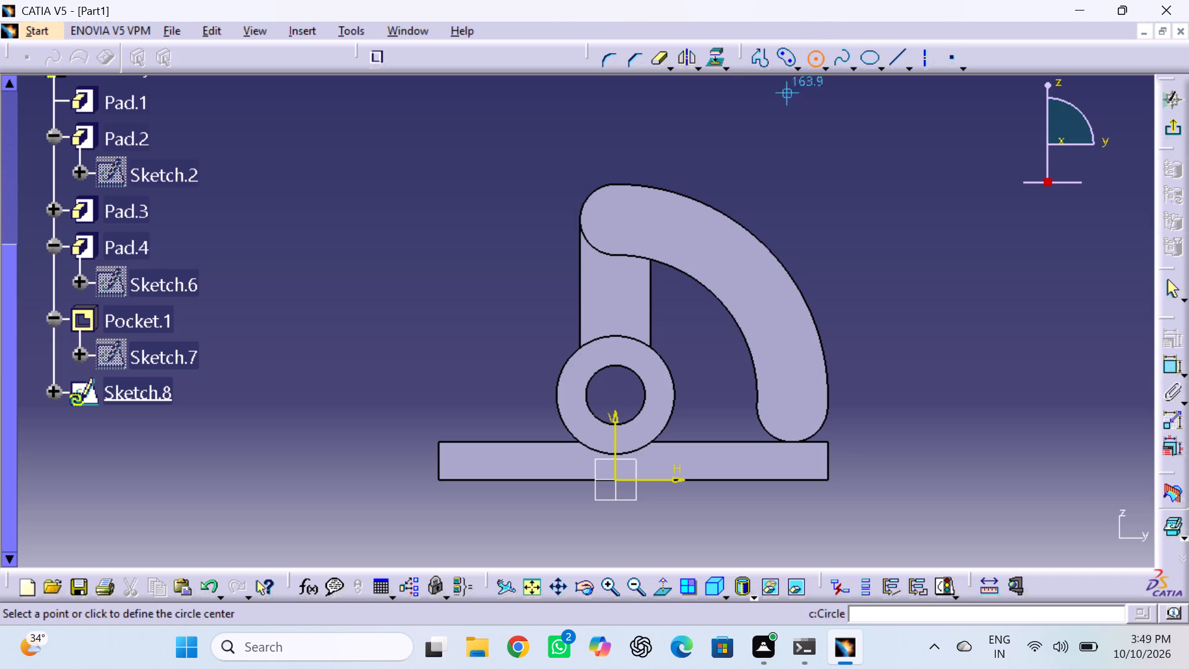
pyautogui.click(614, 221)
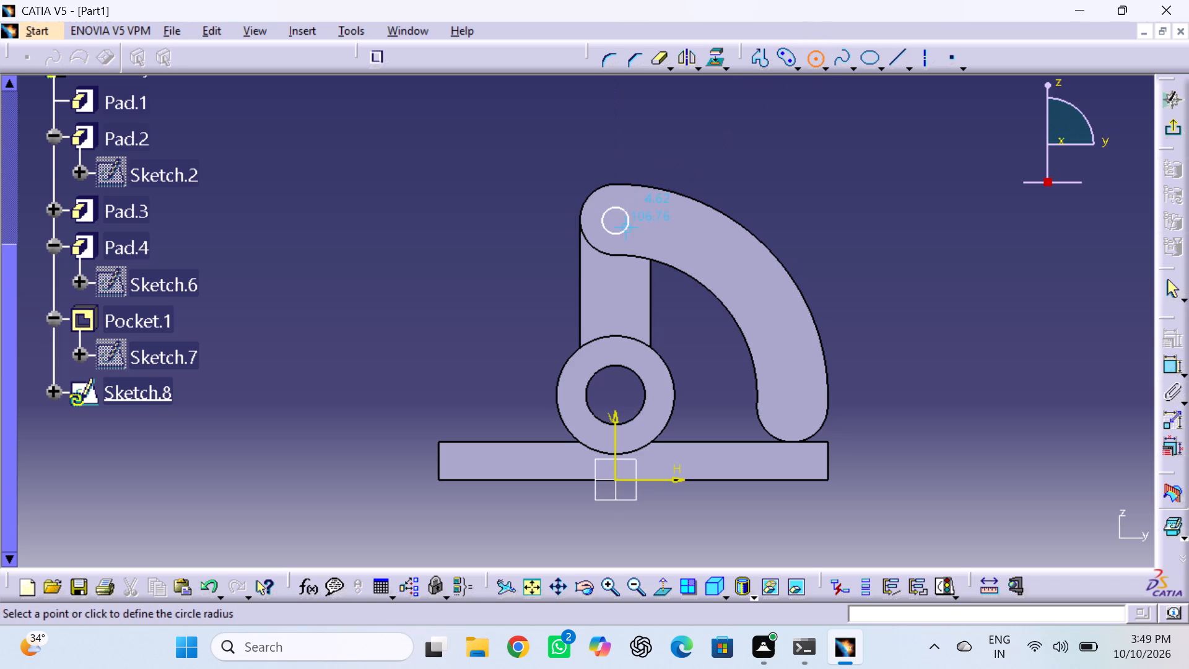
pyautogui.click(625, 230)
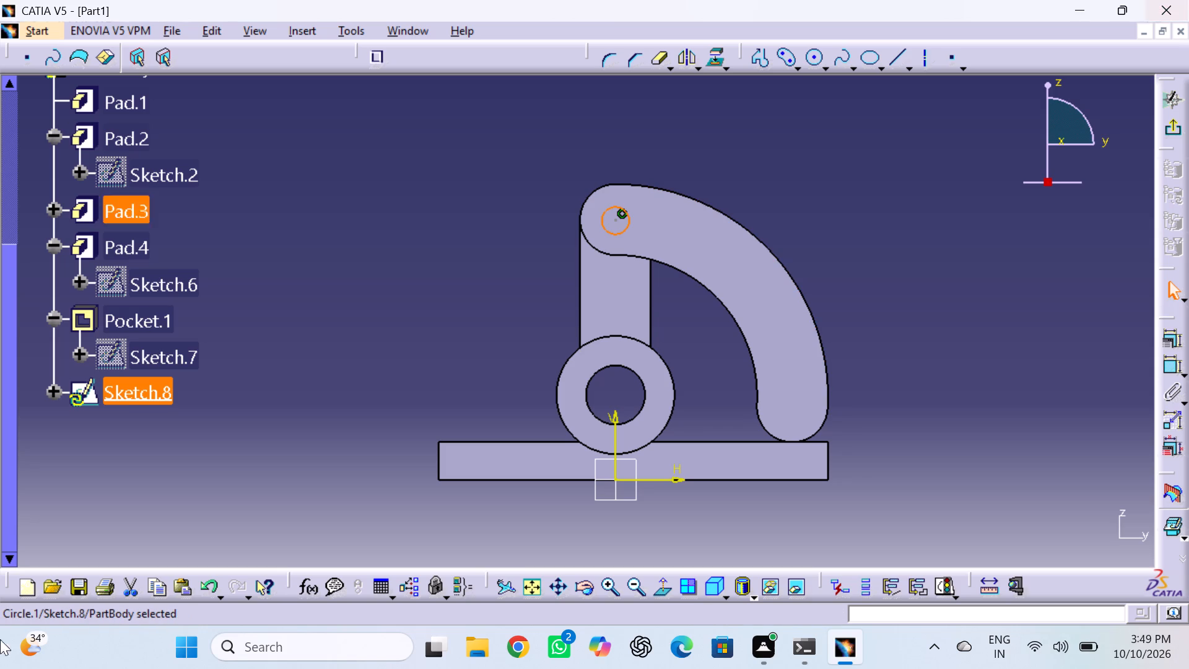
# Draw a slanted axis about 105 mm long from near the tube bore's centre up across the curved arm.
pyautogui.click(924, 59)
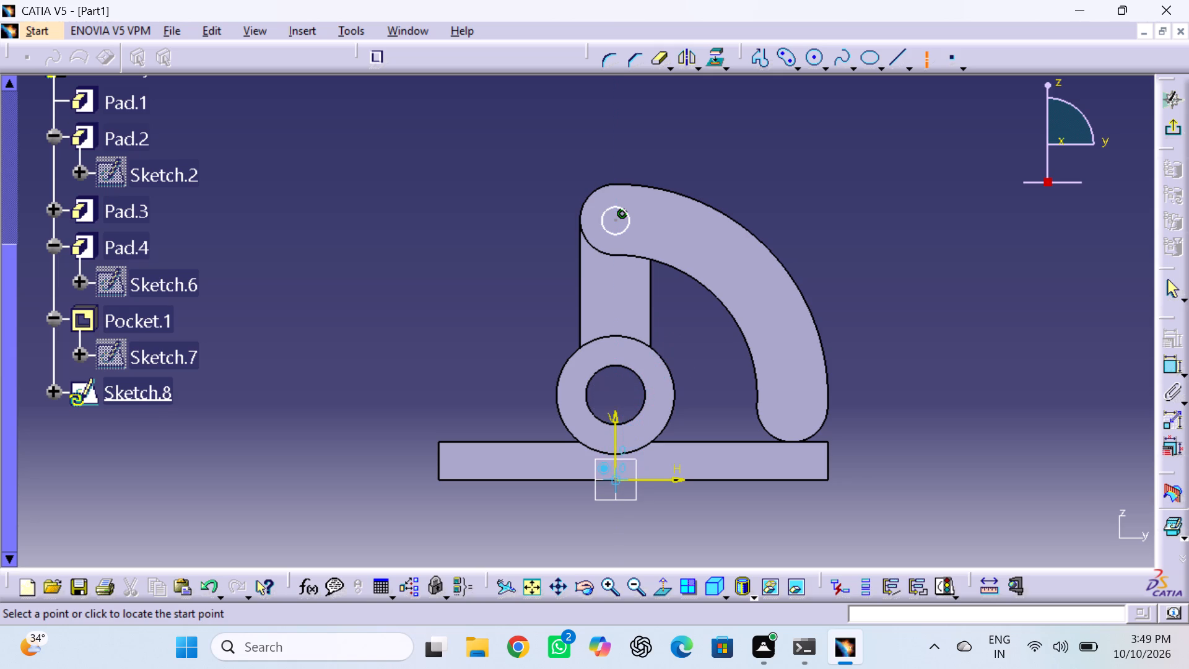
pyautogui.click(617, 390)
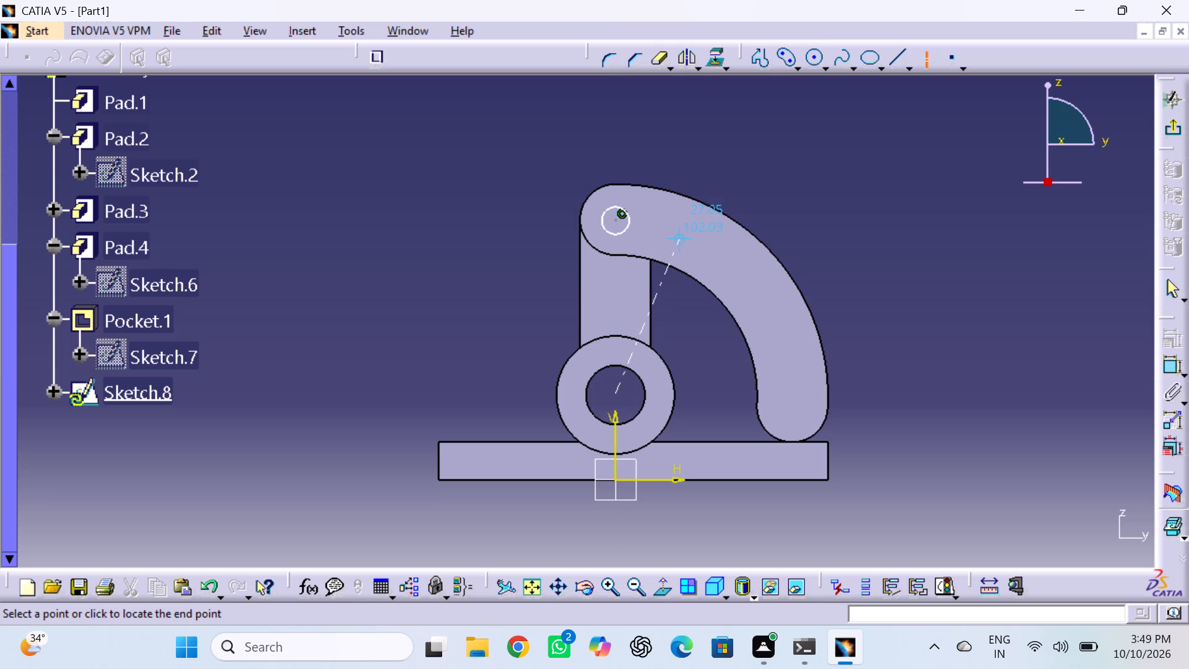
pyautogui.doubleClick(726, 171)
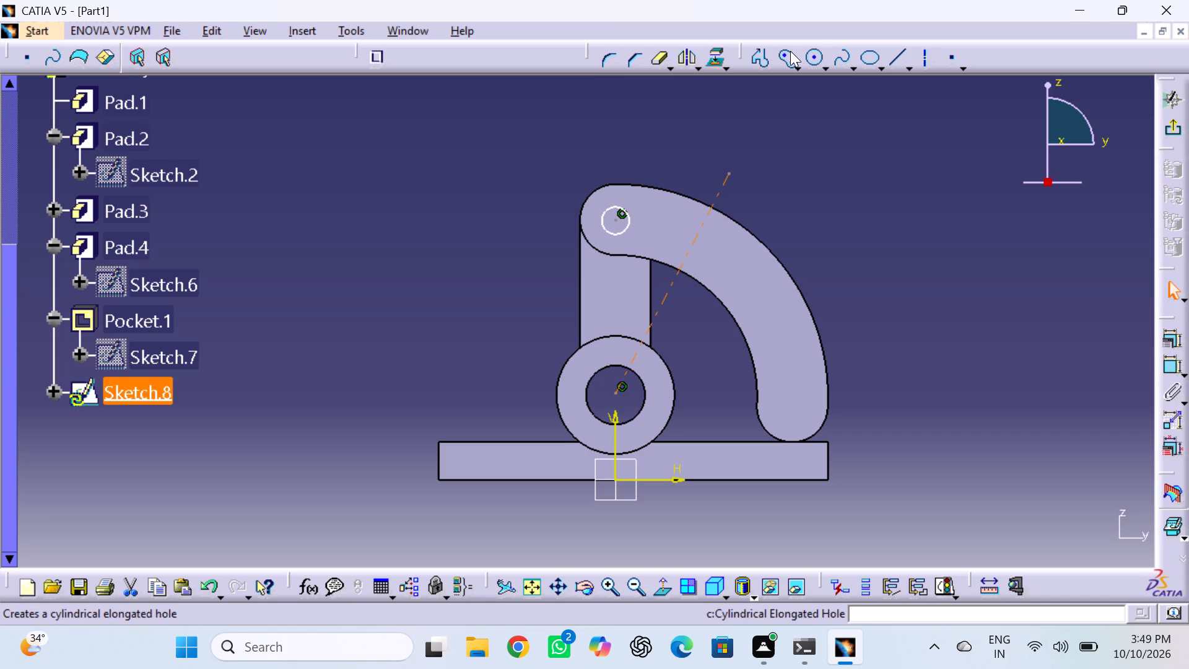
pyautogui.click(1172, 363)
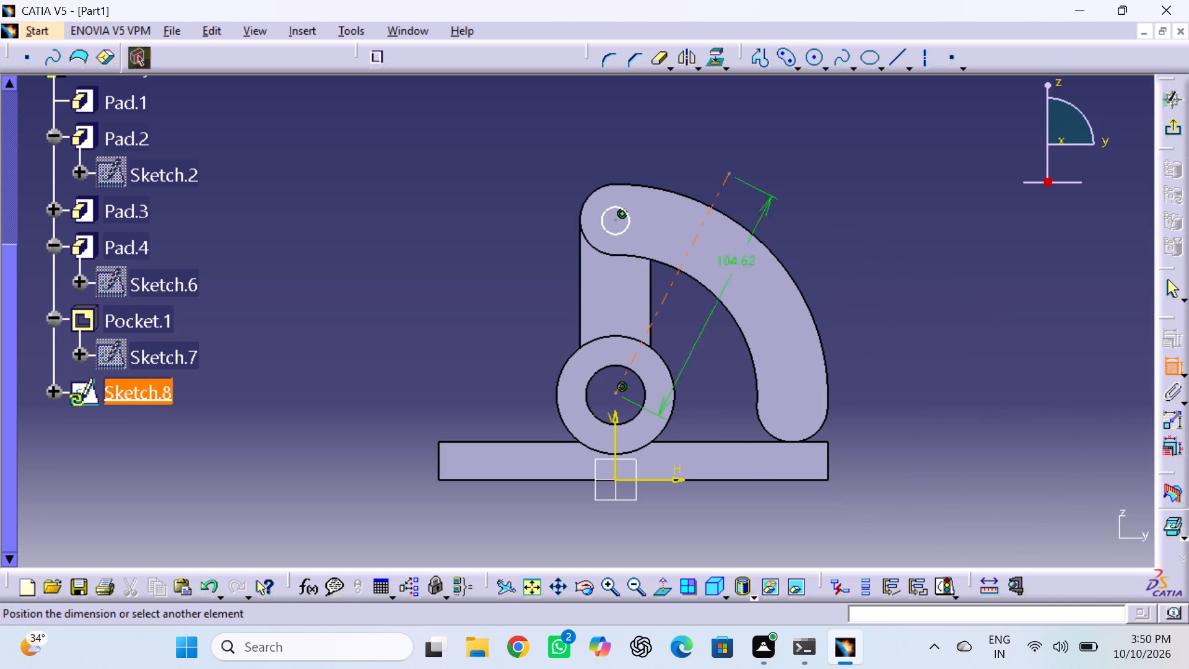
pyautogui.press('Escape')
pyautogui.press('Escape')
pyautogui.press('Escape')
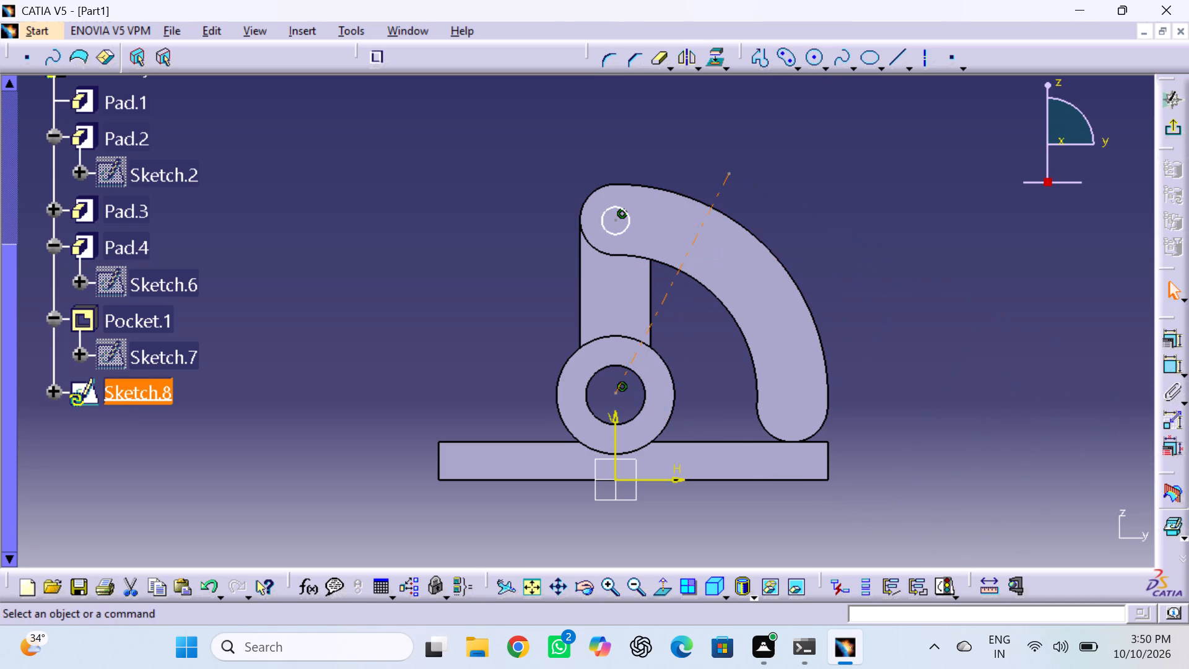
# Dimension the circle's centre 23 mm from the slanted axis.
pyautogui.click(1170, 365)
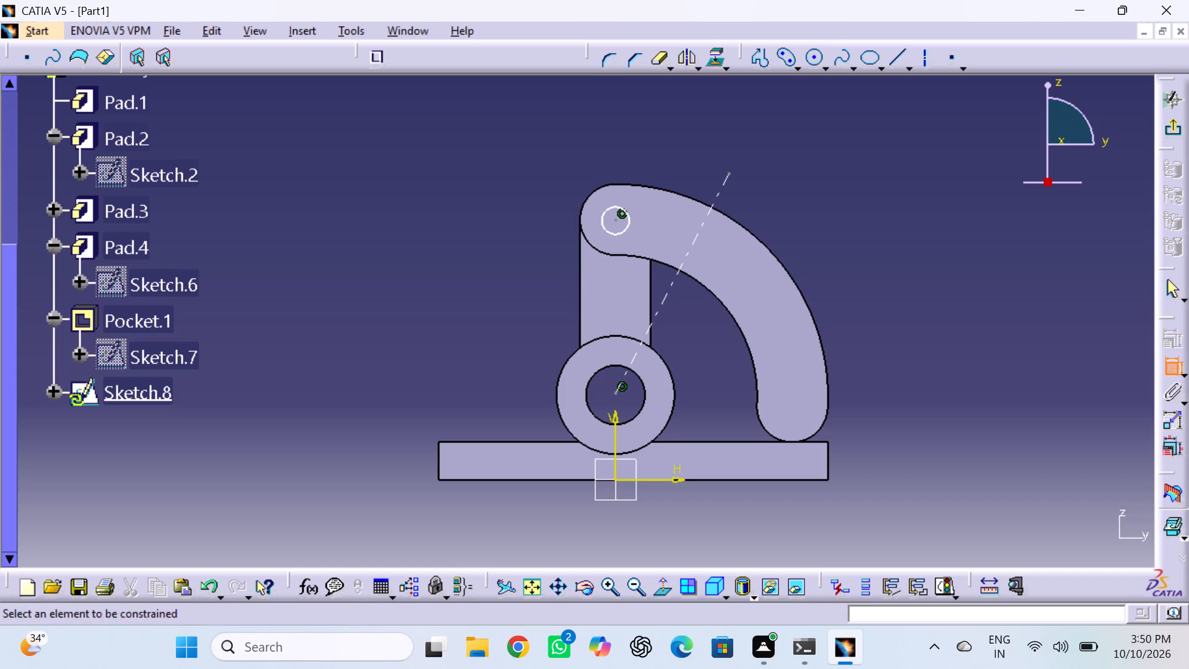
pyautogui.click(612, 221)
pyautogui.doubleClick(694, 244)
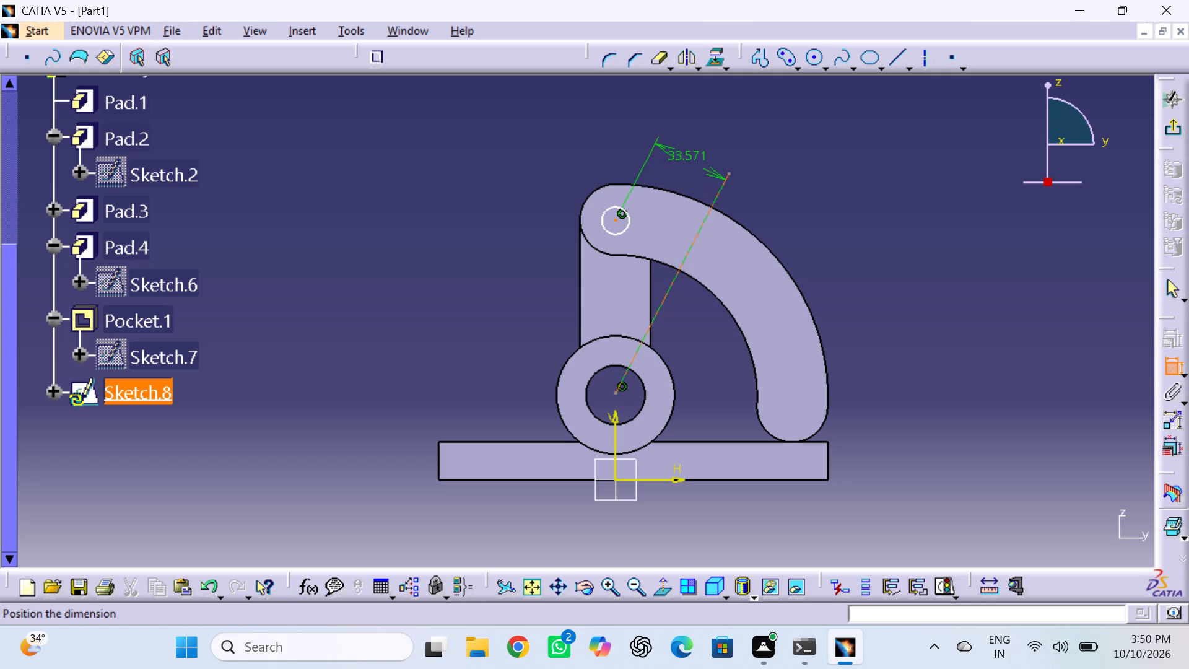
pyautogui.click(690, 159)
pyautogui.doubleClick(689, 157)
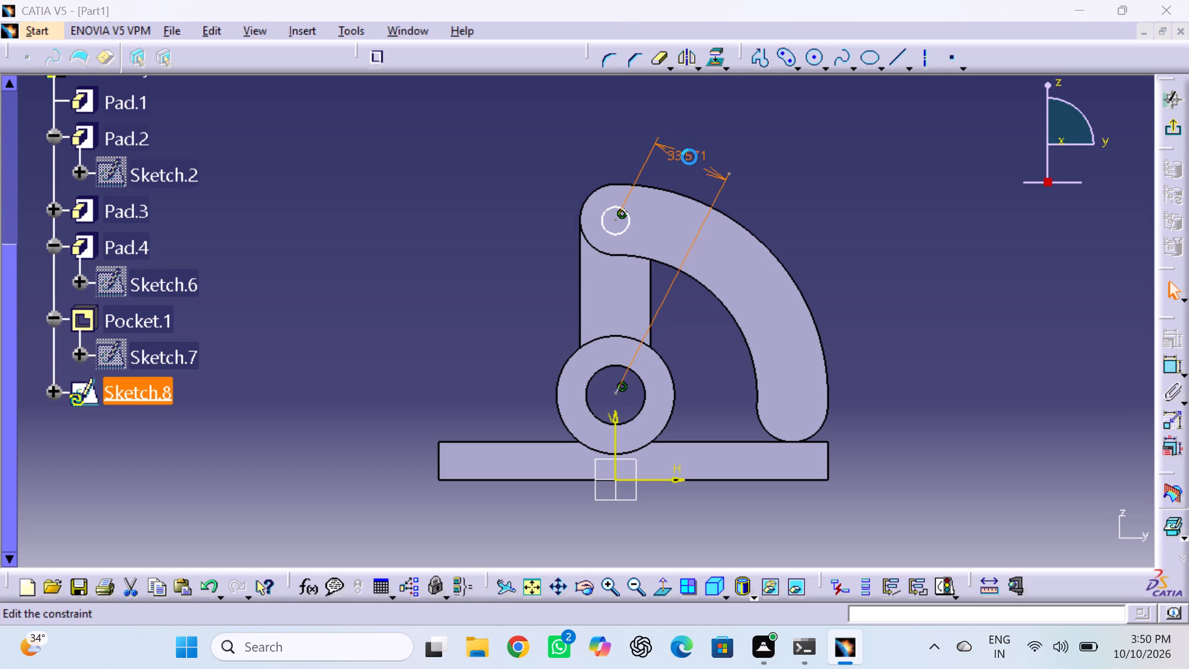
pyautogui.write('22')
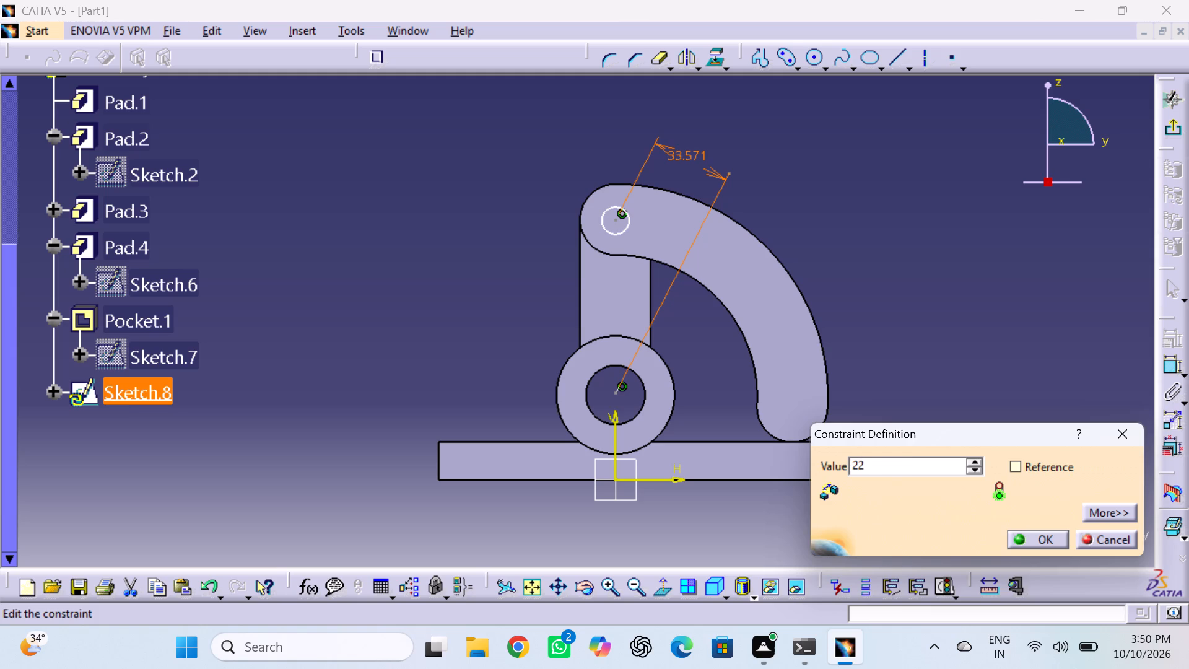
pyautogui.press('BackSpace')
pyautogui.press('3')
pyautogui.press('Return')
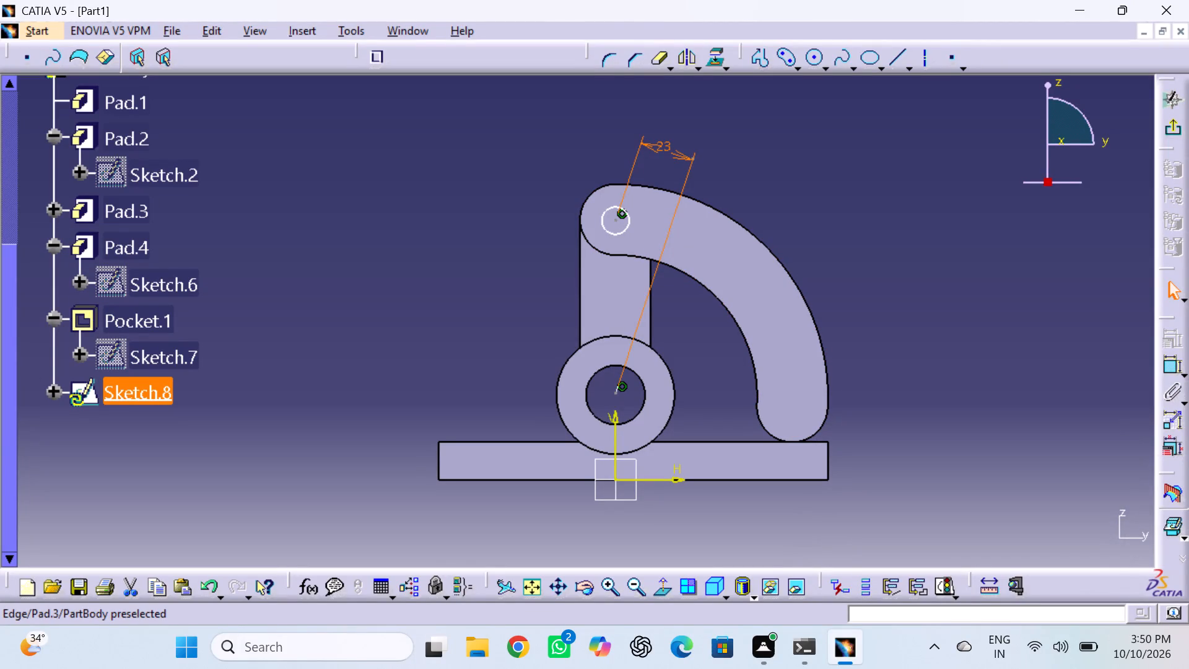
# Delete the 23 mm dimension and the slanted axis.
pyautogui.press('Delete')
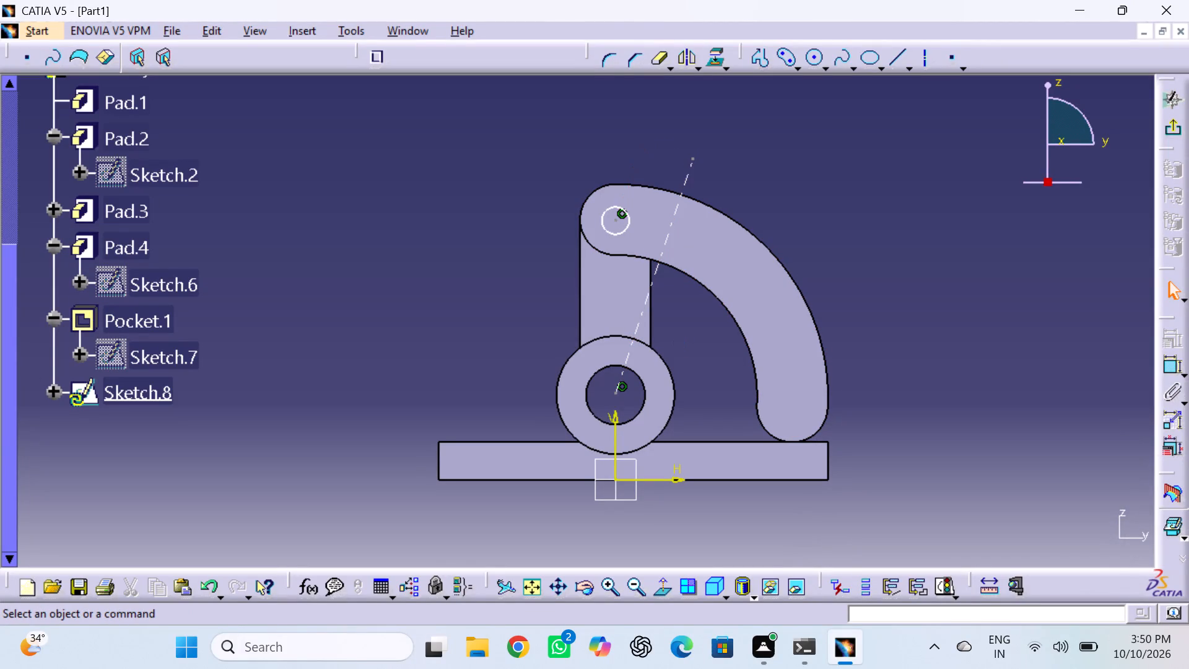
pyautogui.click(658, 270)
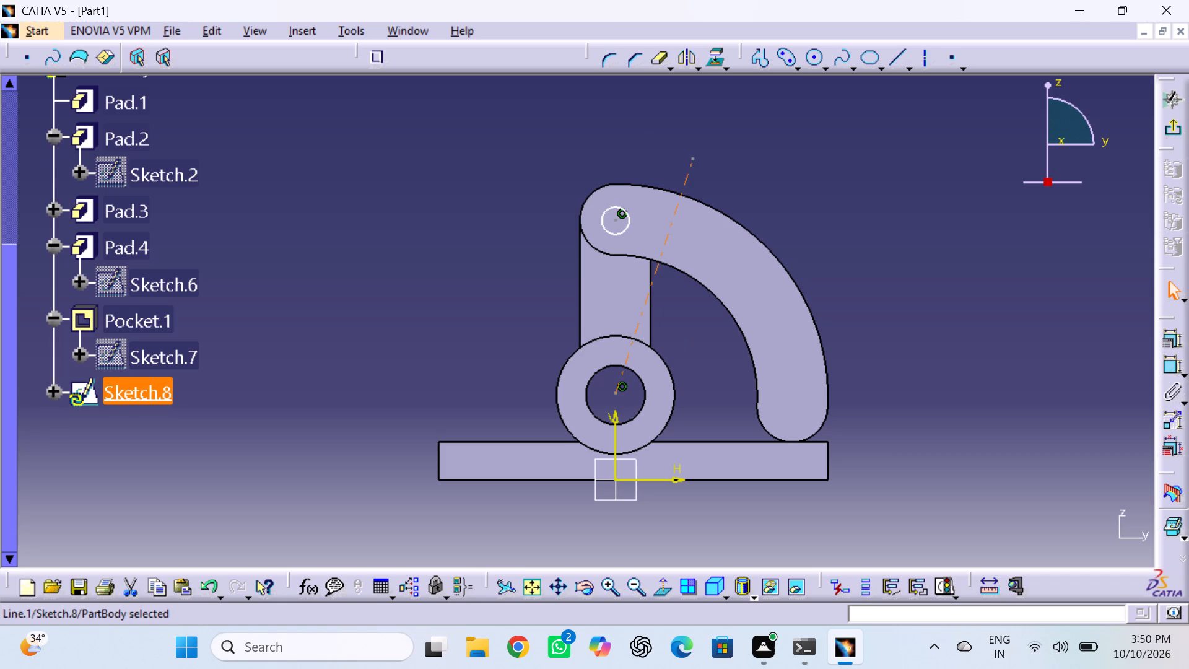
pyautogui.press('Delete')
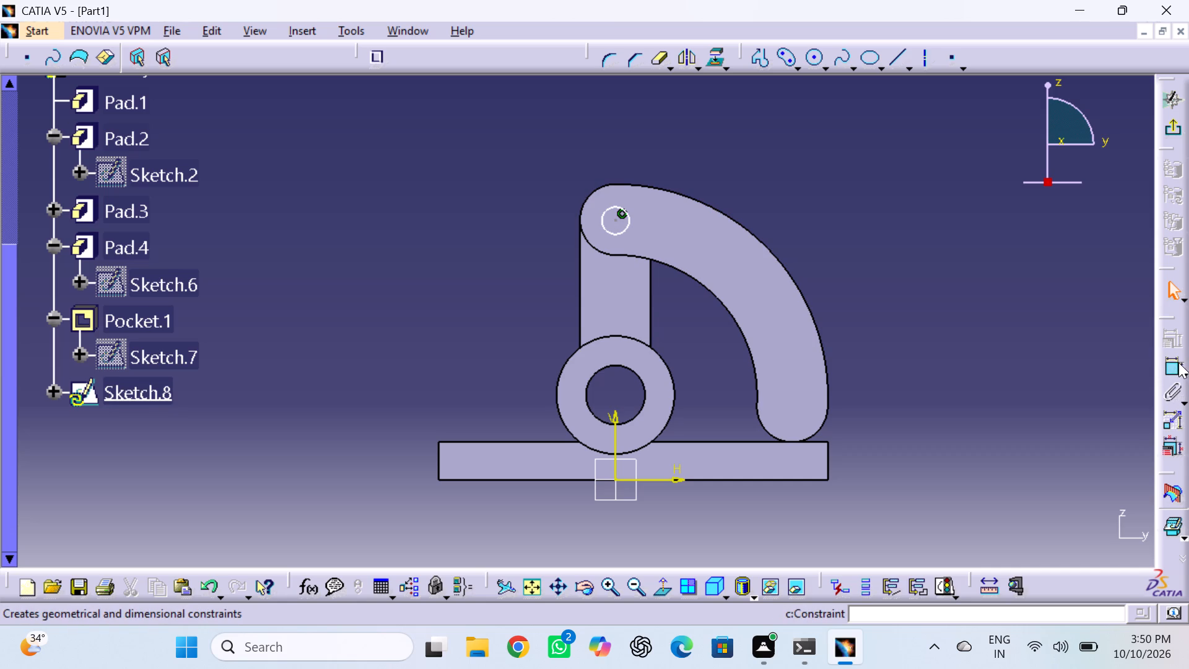
# Dimension the circle's centre 15 mm from the rounded edge of the arm's upper end.
pyautogui.click(1174, 368)
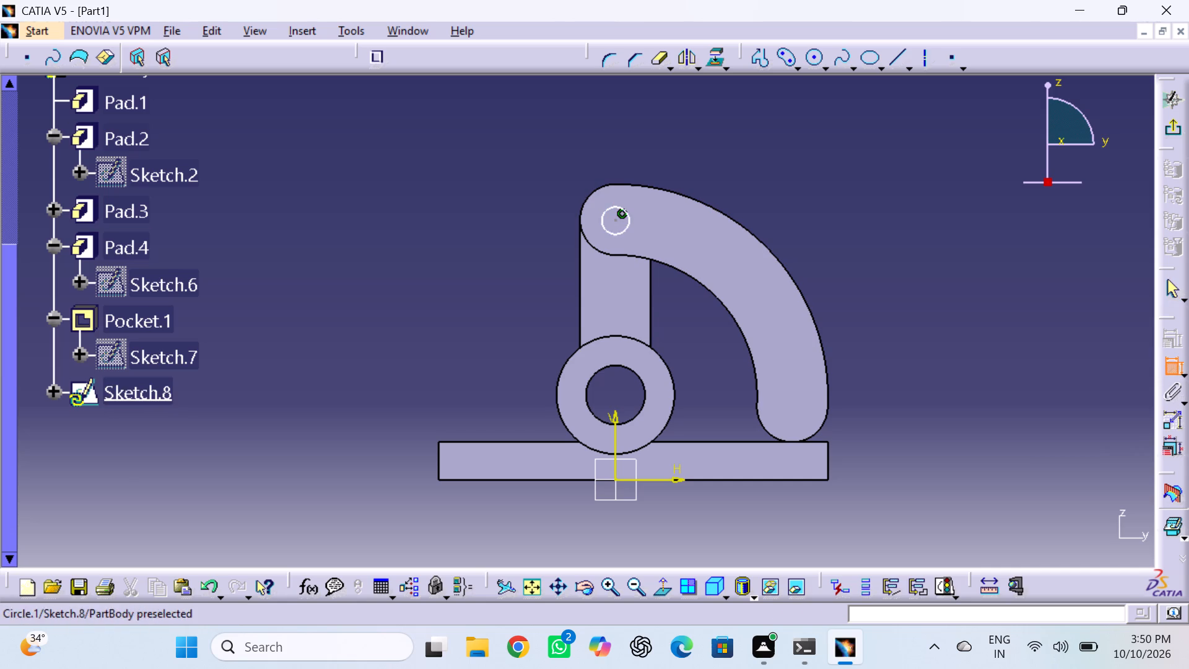
pyautogui.click(616, 221)
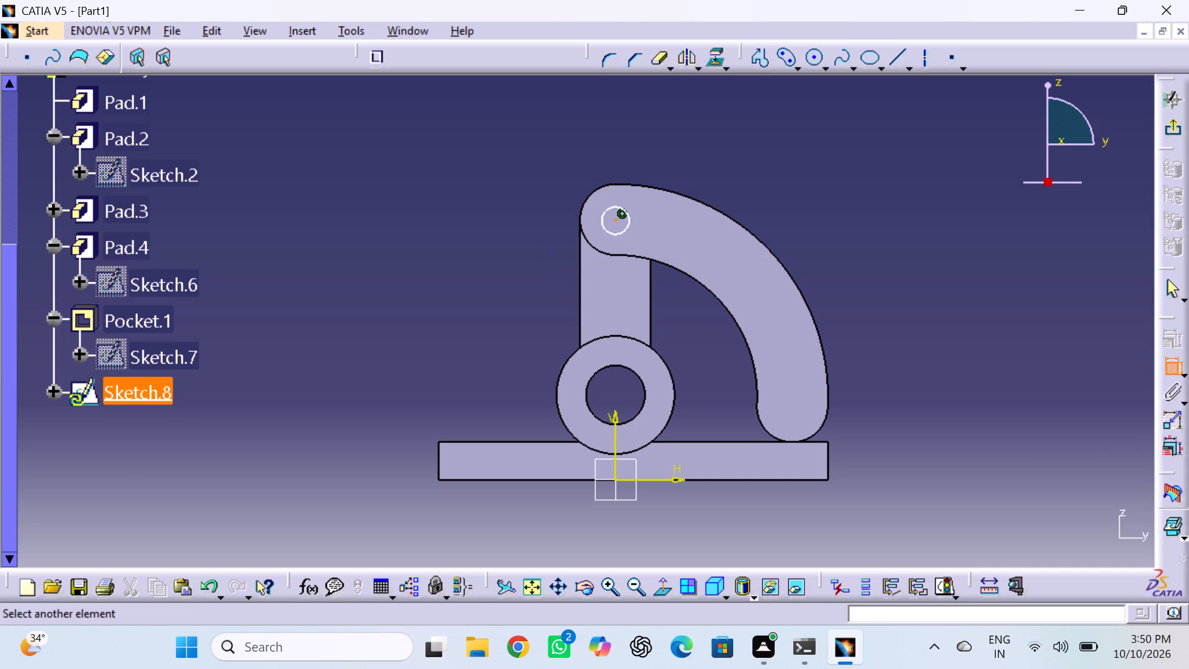
pyautogui.click(580, 227)
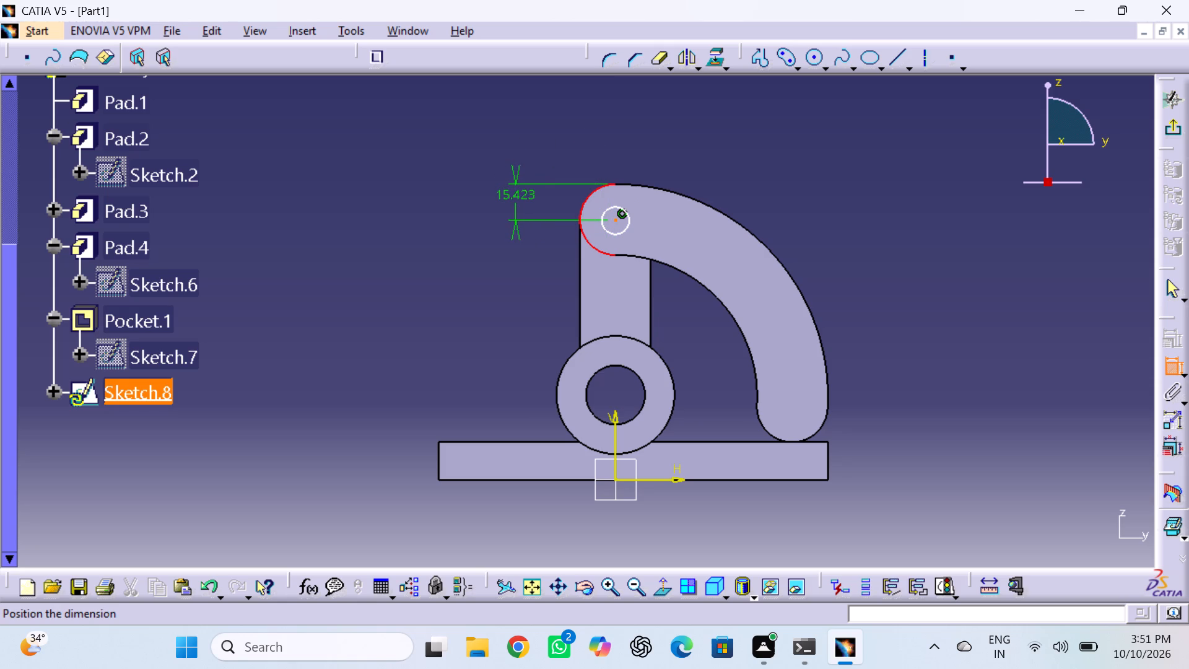
pyautogui.click(515, 200)
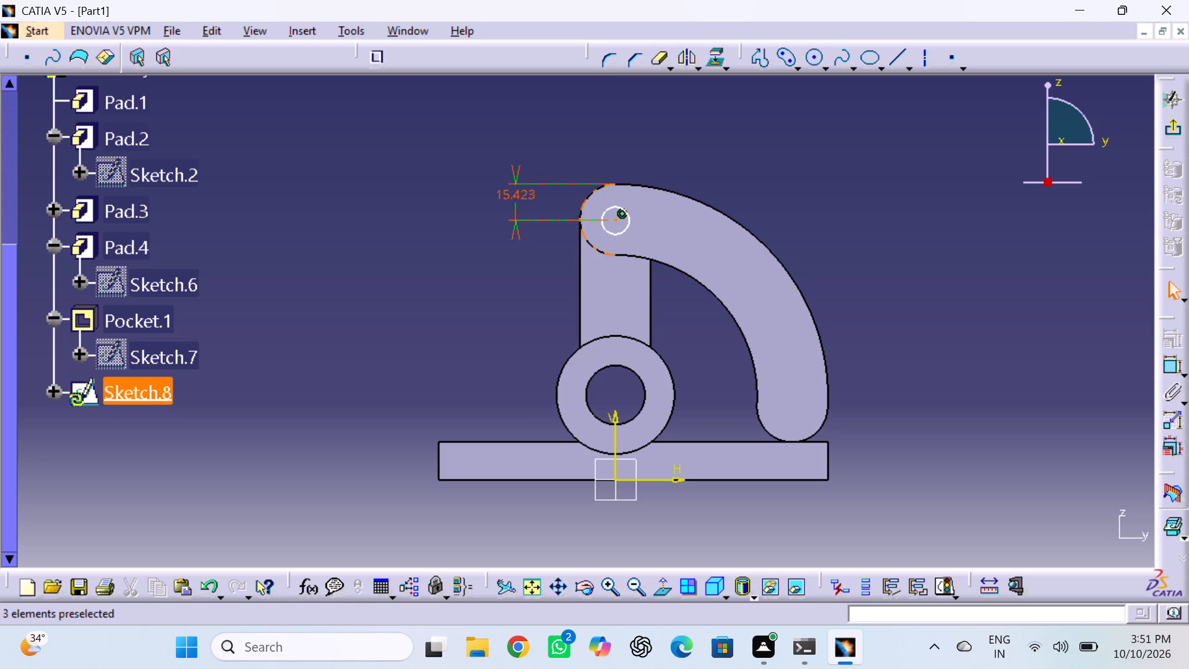
pyautogui.doubleClick(523, 195)
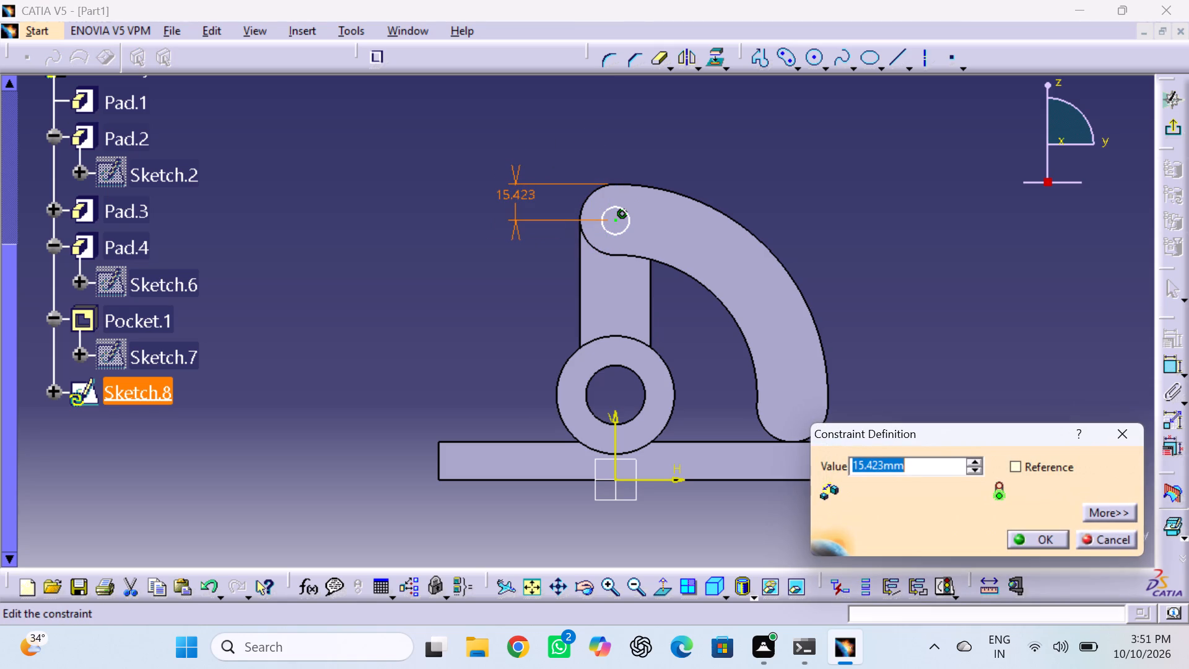
pyautogui.write('15')
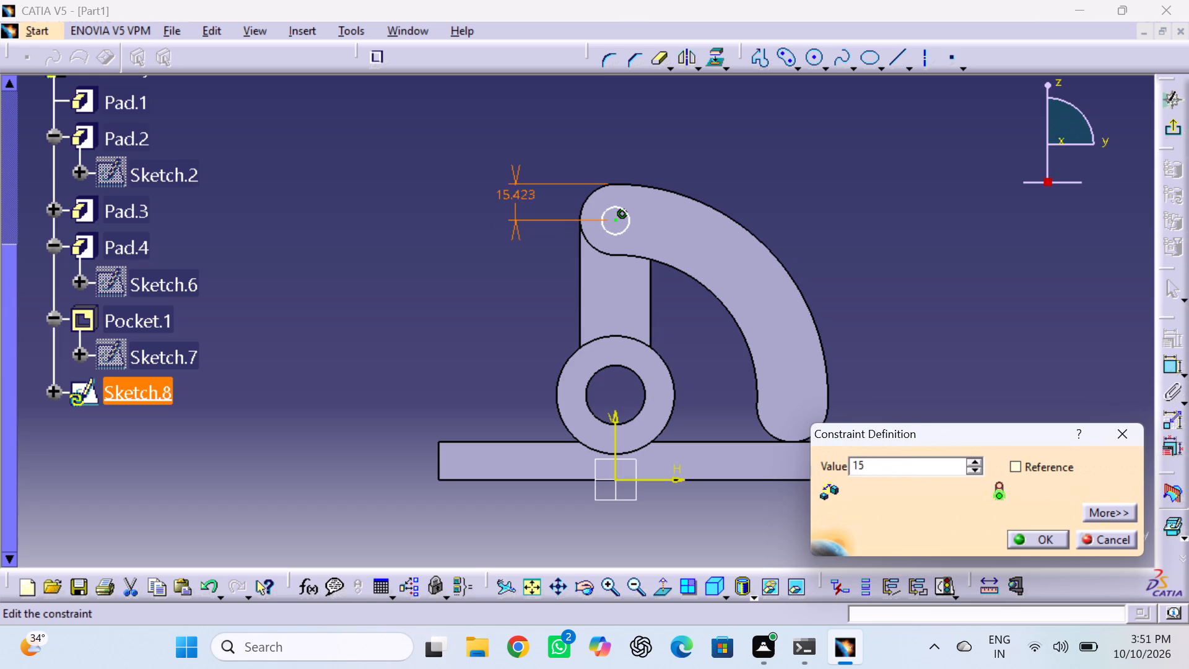
pyautogui.press('Return')
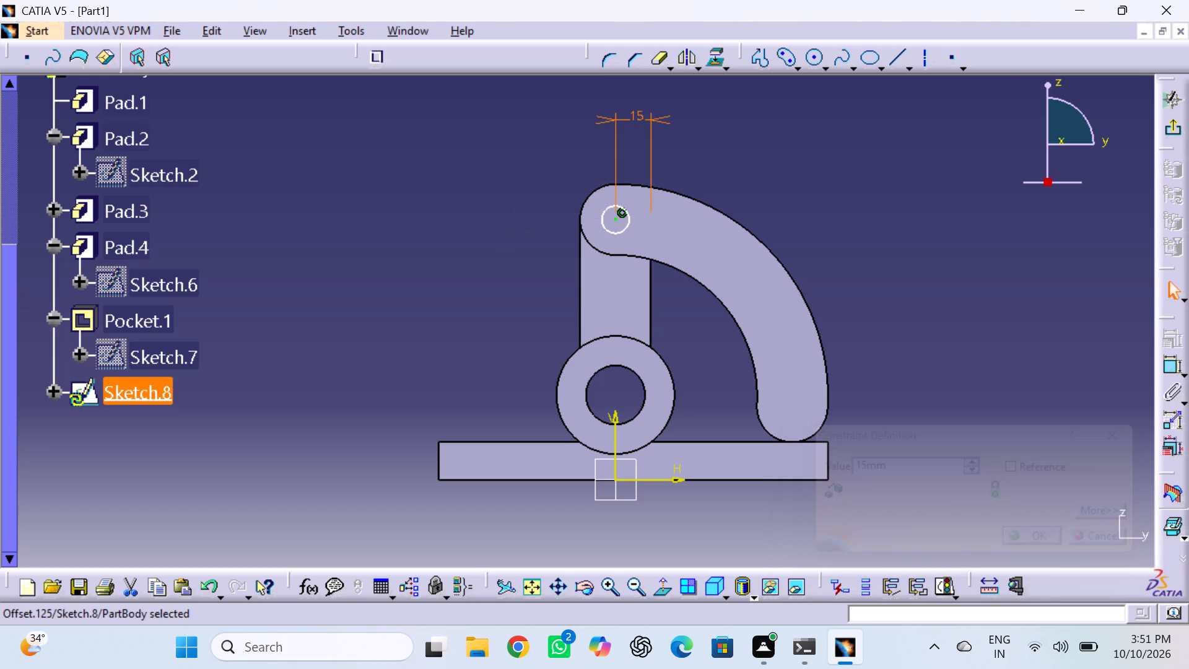
pyautogui.click(525, 208)
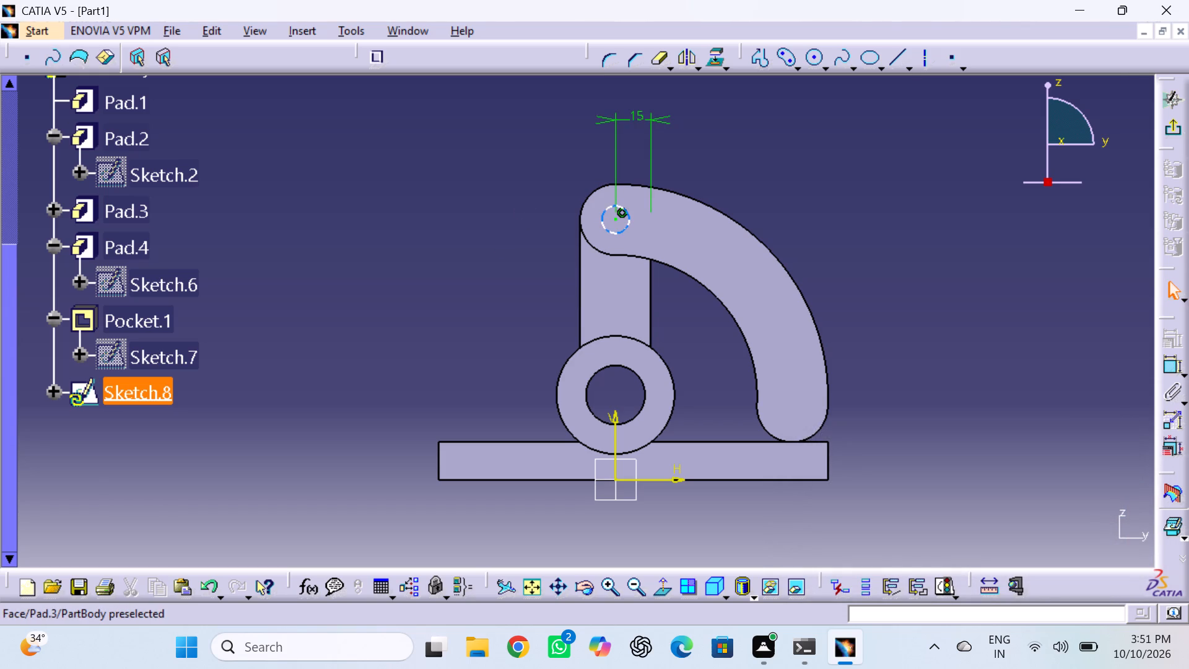
# Dimension the circle on the arm's upper end with a diameter of 12 mm.
pyautogui.click(1172, 365)
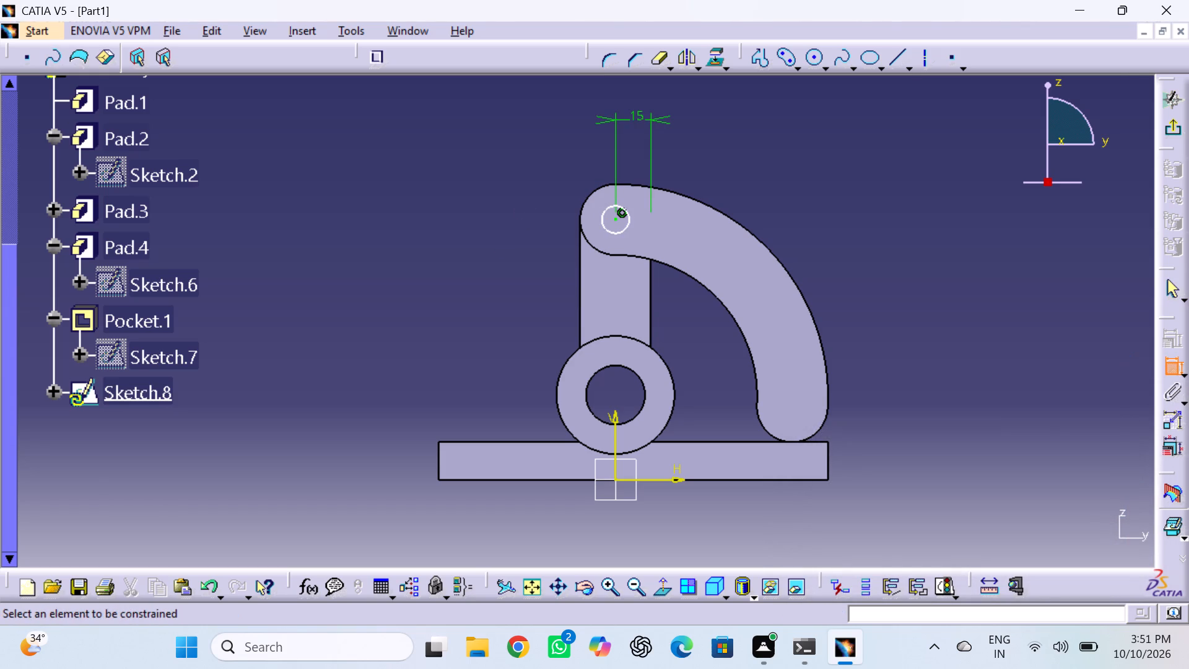
pyautogui.click(602, 216)
pyautogui.click(481, 198)
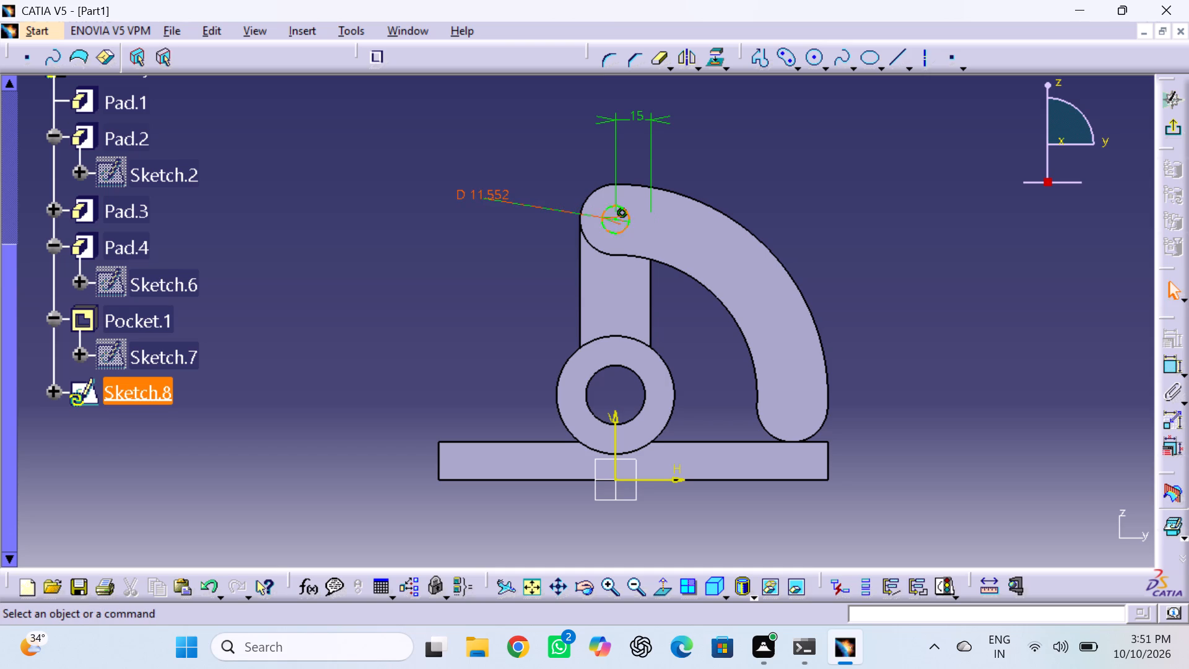
pyautogui.doubleClick(487, 194)
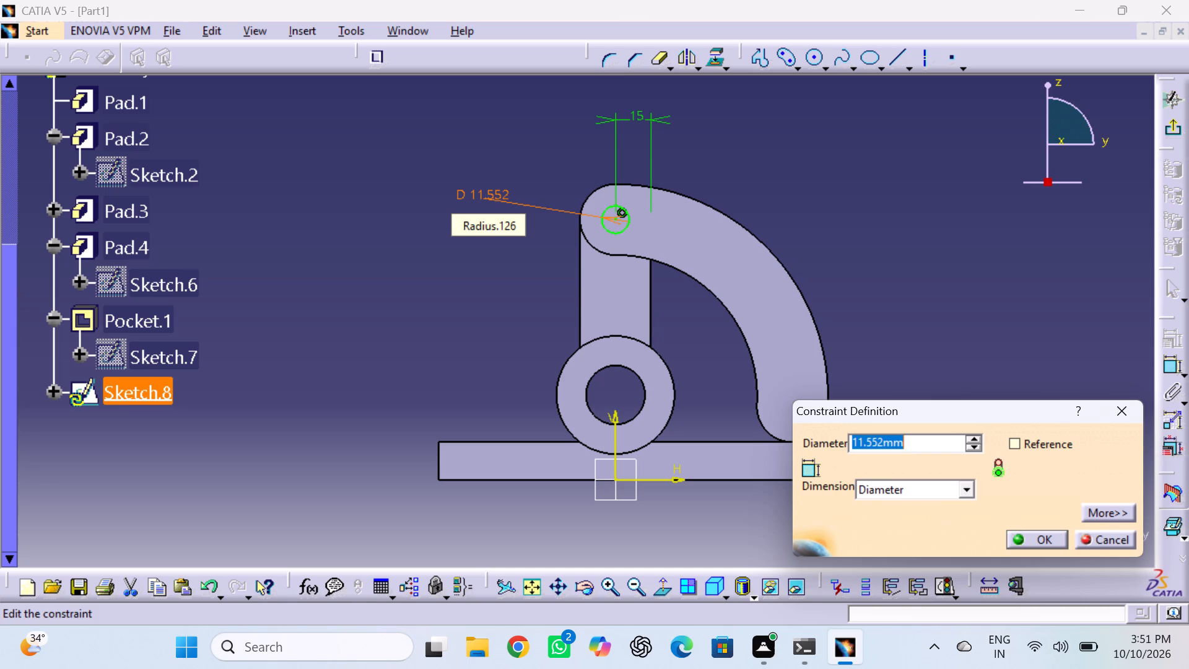
pyautogui.write('12')
pyautogui.press('Return')
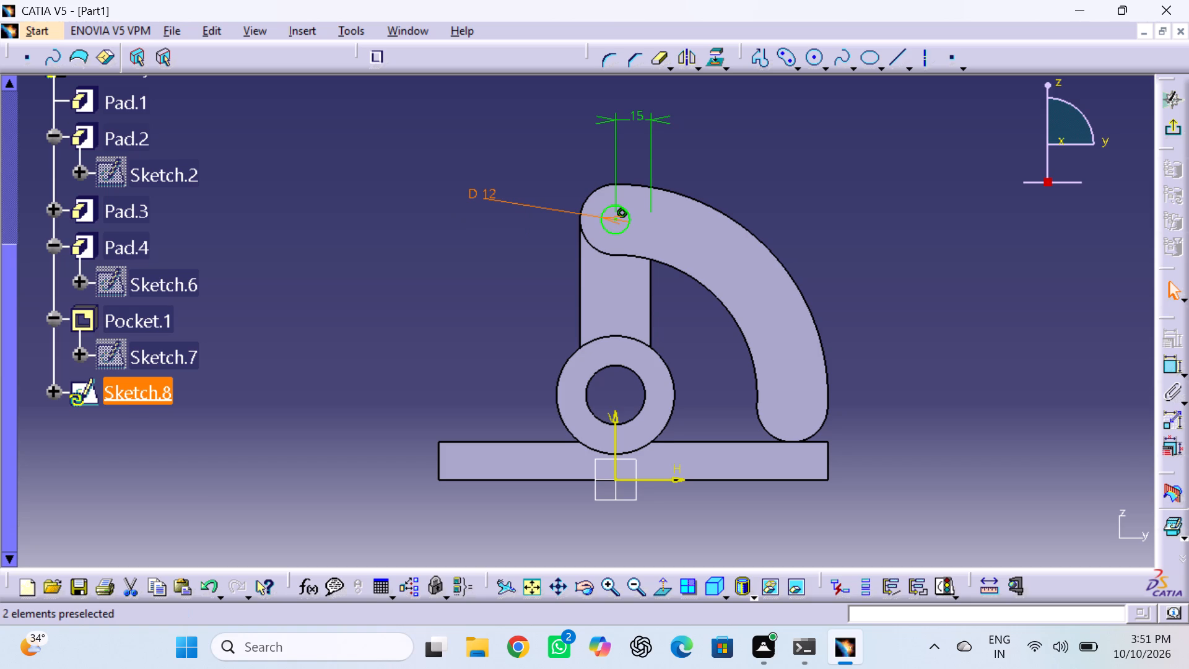
# Project the tube bore's circular edge onto the sketch plane.
pyautogui.click(596, 372)
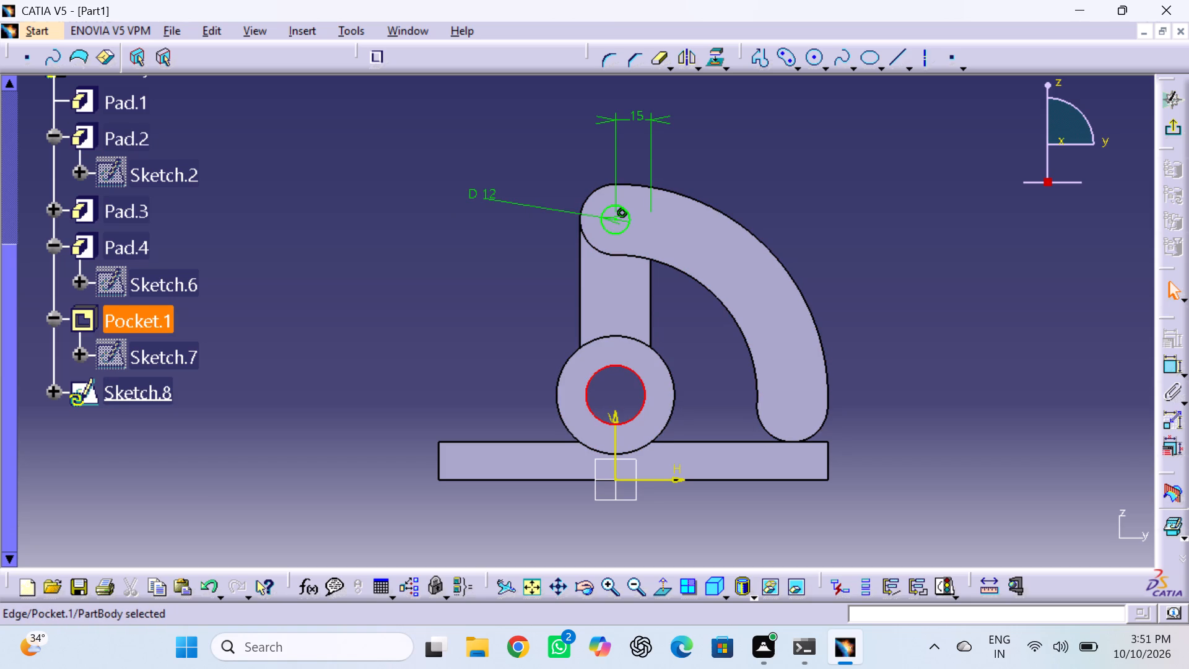
pyautogui.click(714, 55)
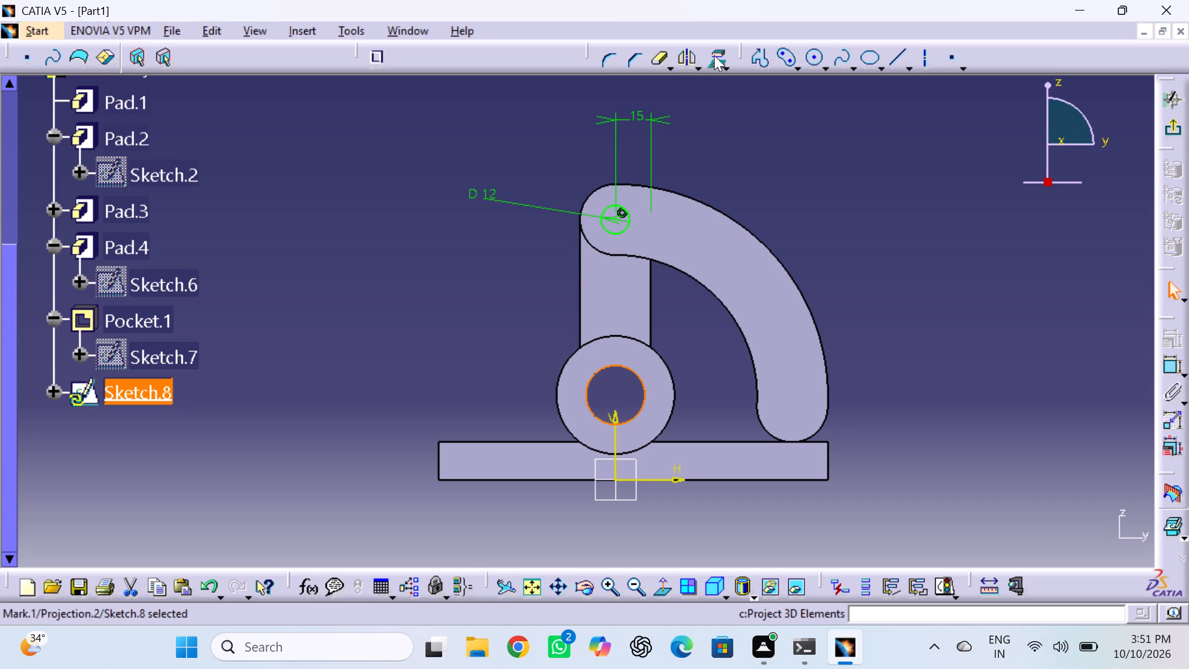
pyautogui.click(771, 197)
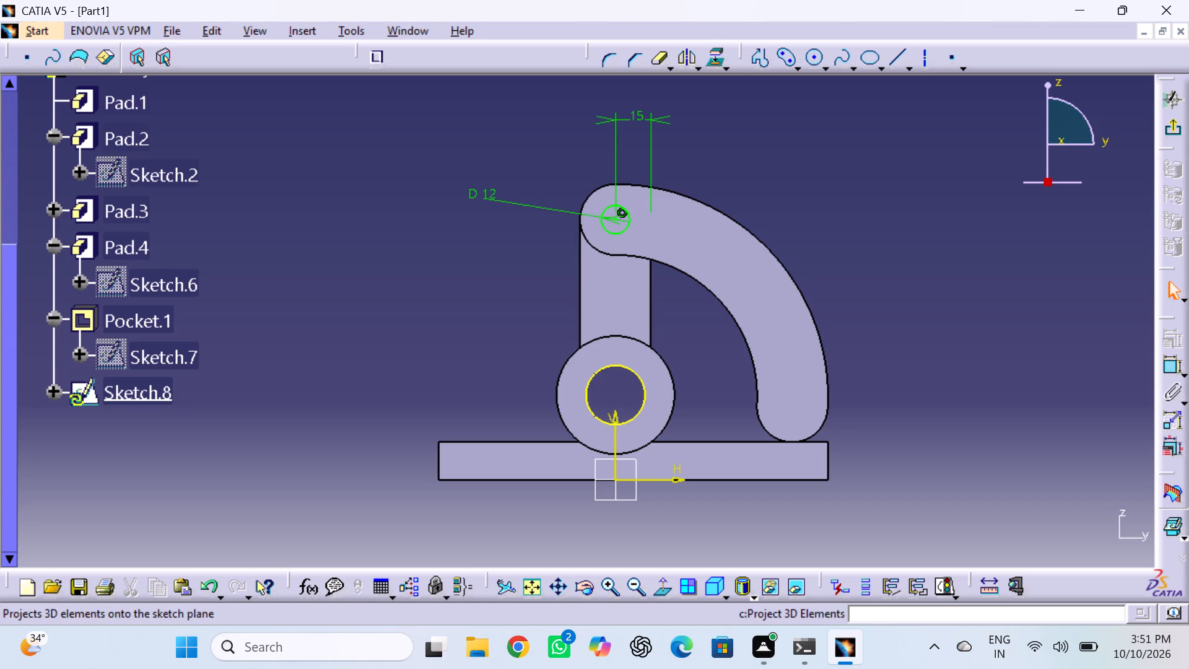
# Draw a slanted axis from the tube bore's centre across the curved arm to about H 99 mm, V 91 mm.
pyautogui.click(1171, 366)
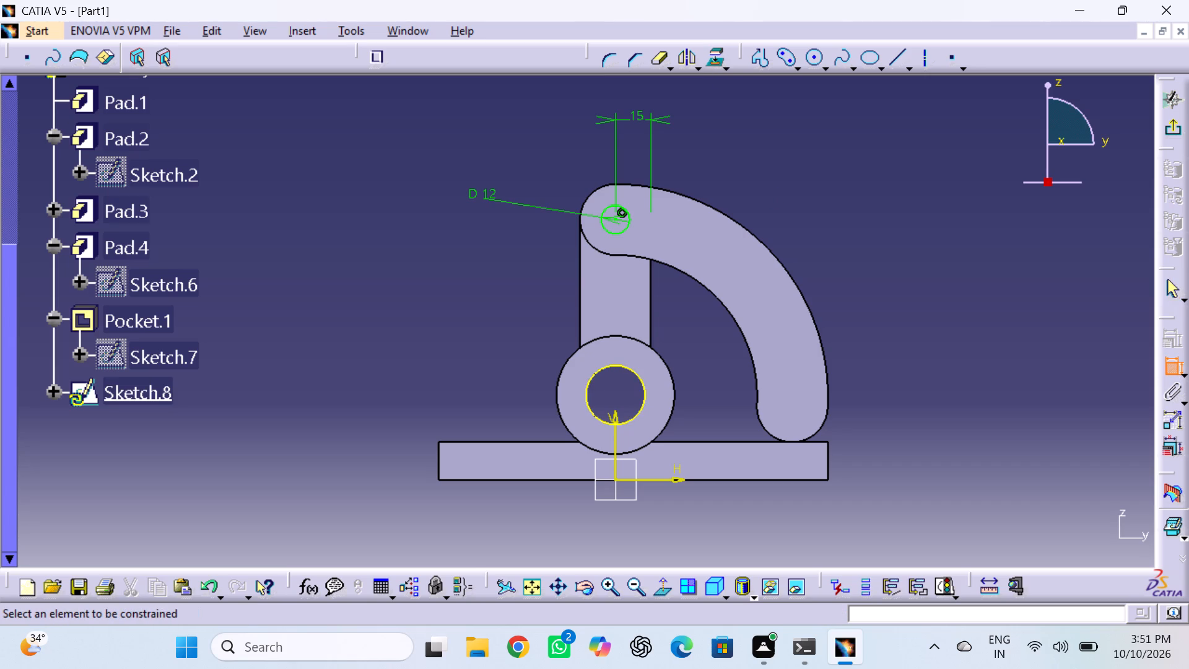
pyautogui.click(1173, 373)
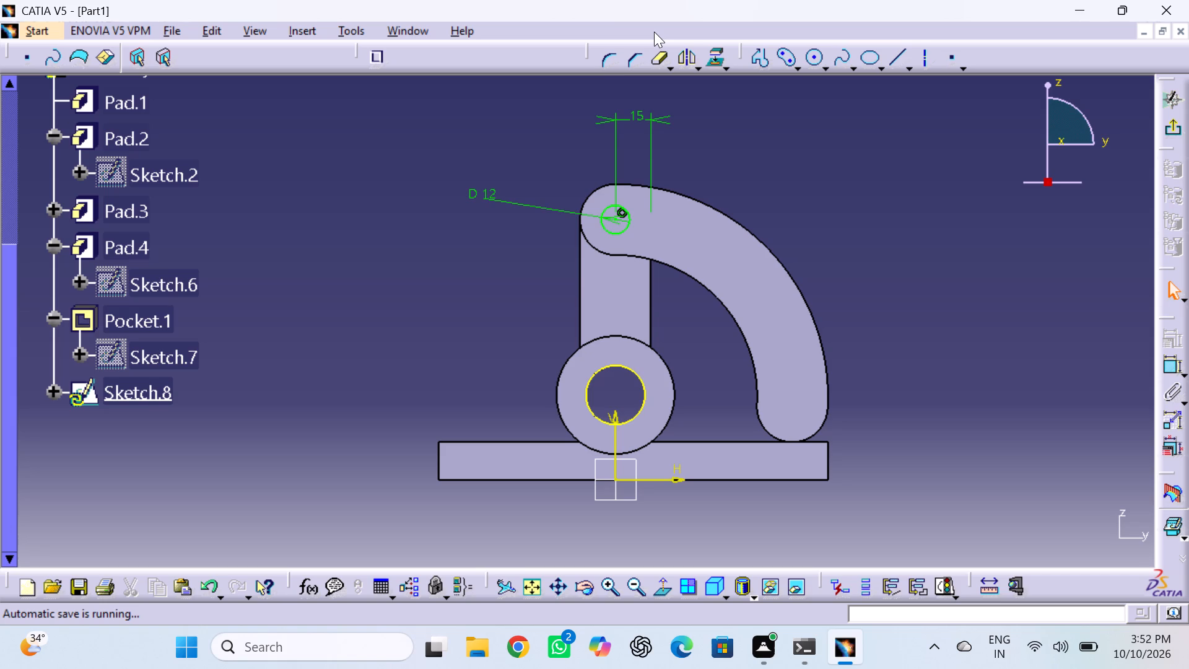
pyautogui.click(926, 50)
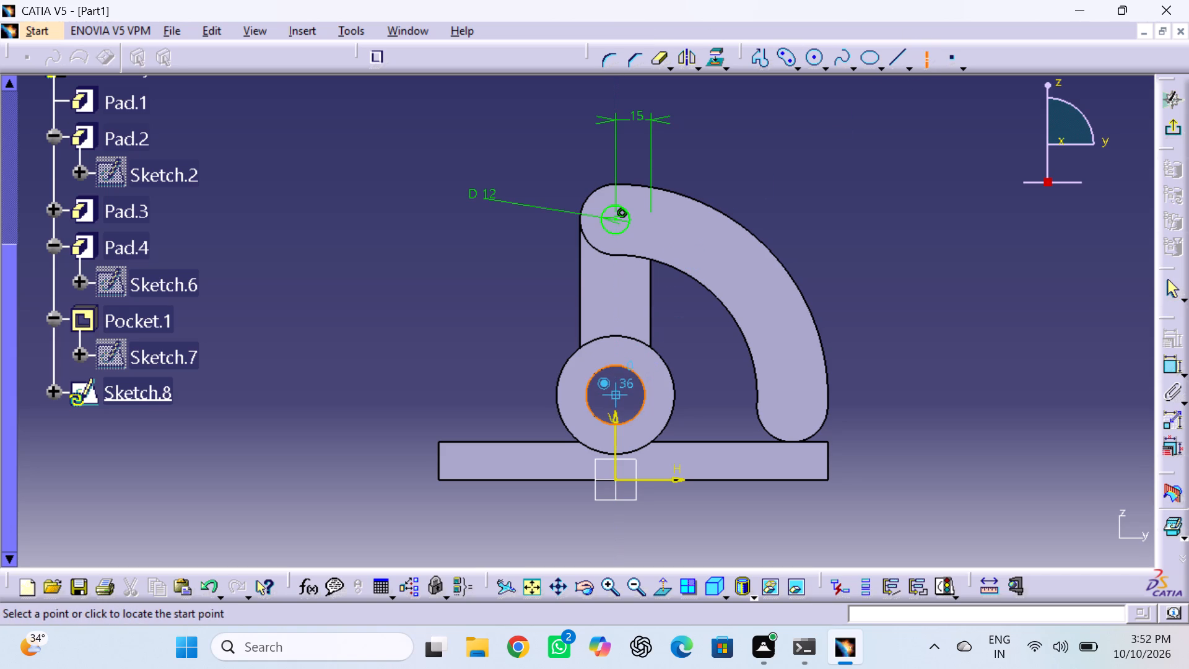
pyautogui.click(614, 395)
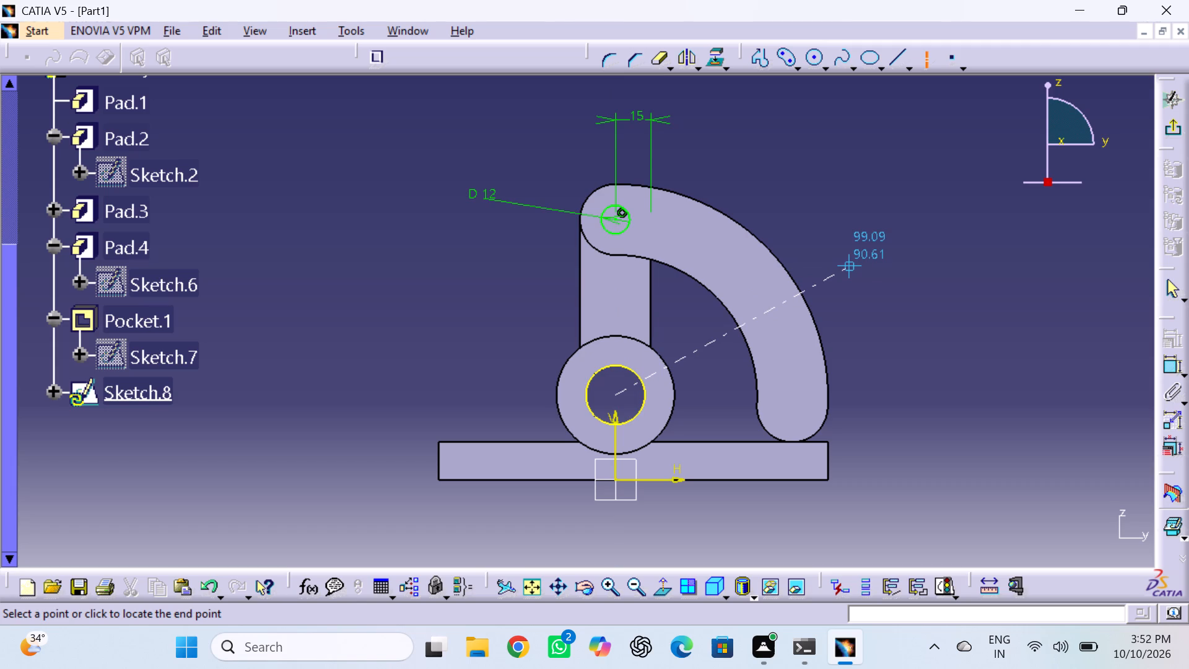
pyautogui.tripleClick(849, 266)
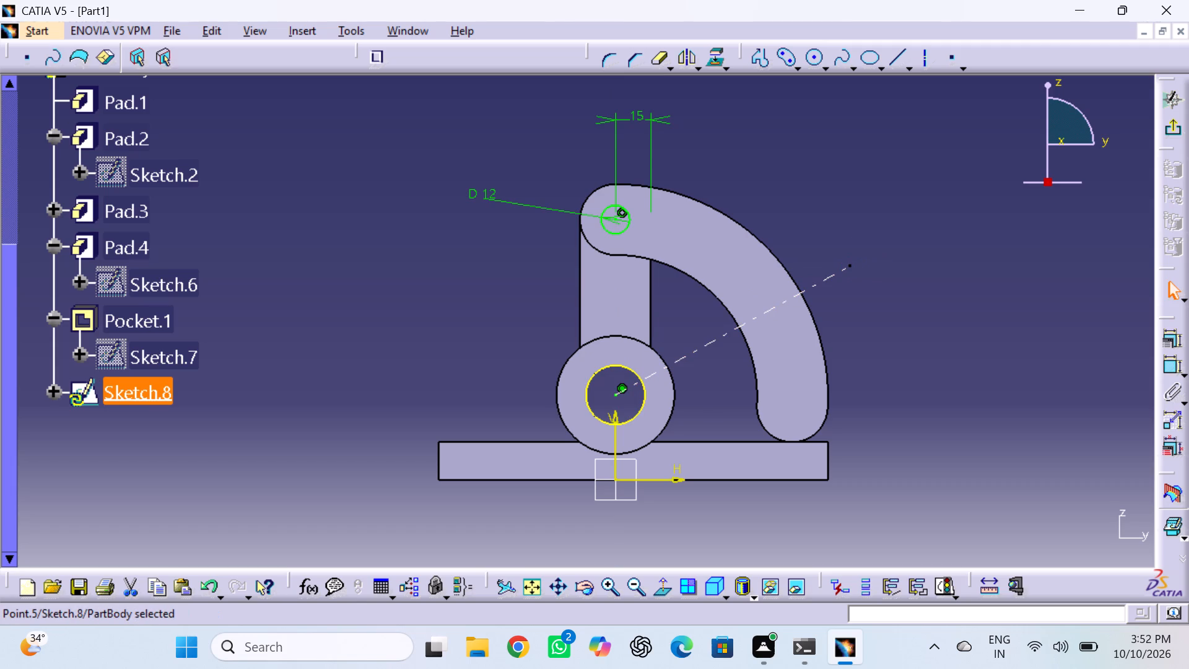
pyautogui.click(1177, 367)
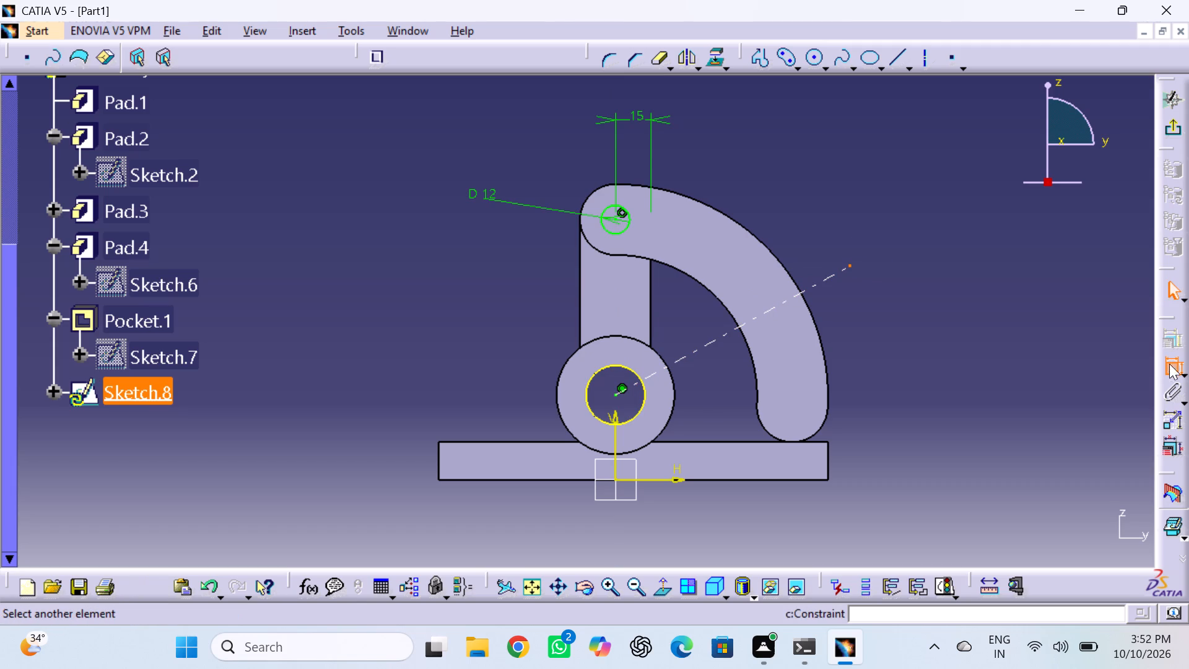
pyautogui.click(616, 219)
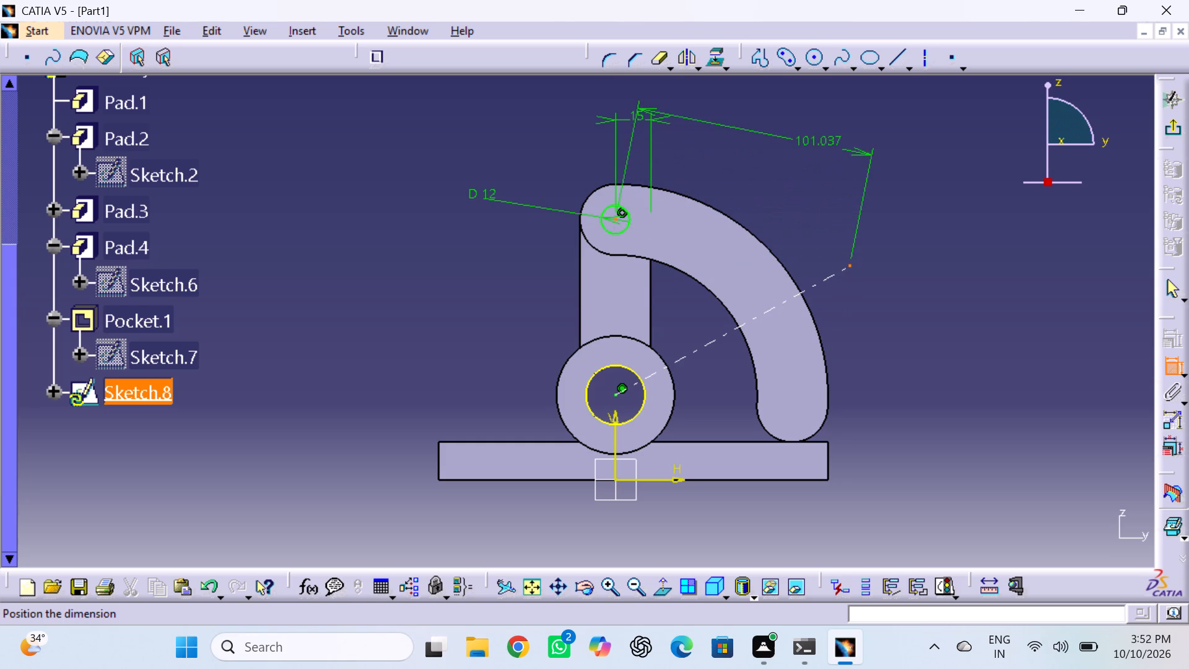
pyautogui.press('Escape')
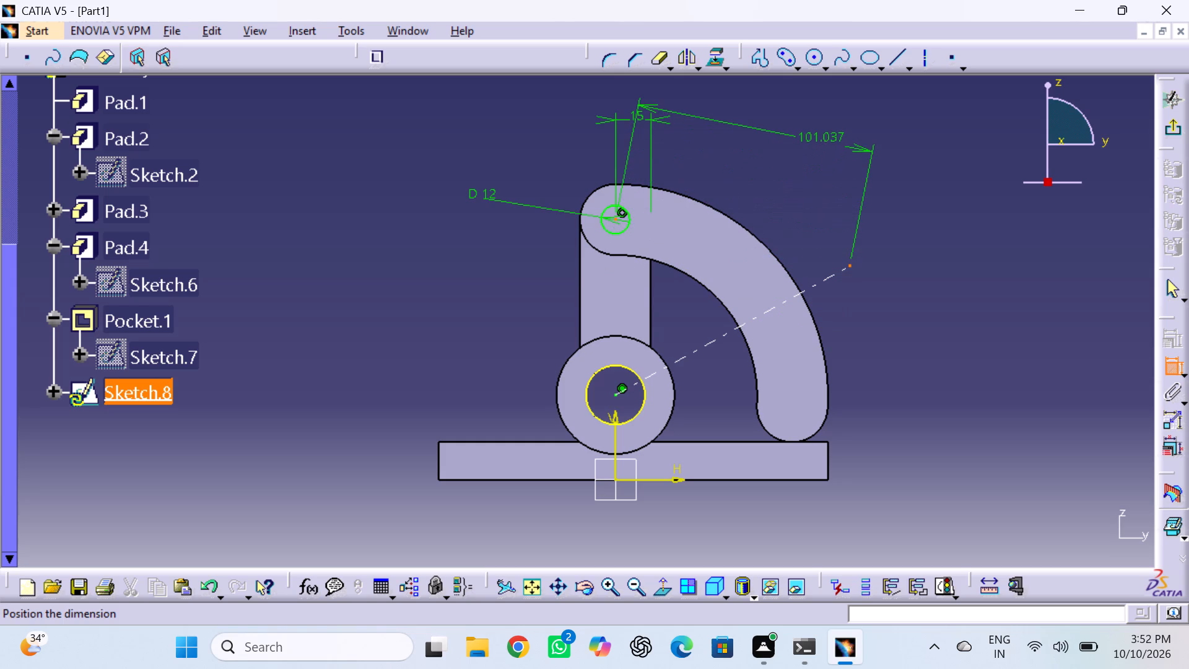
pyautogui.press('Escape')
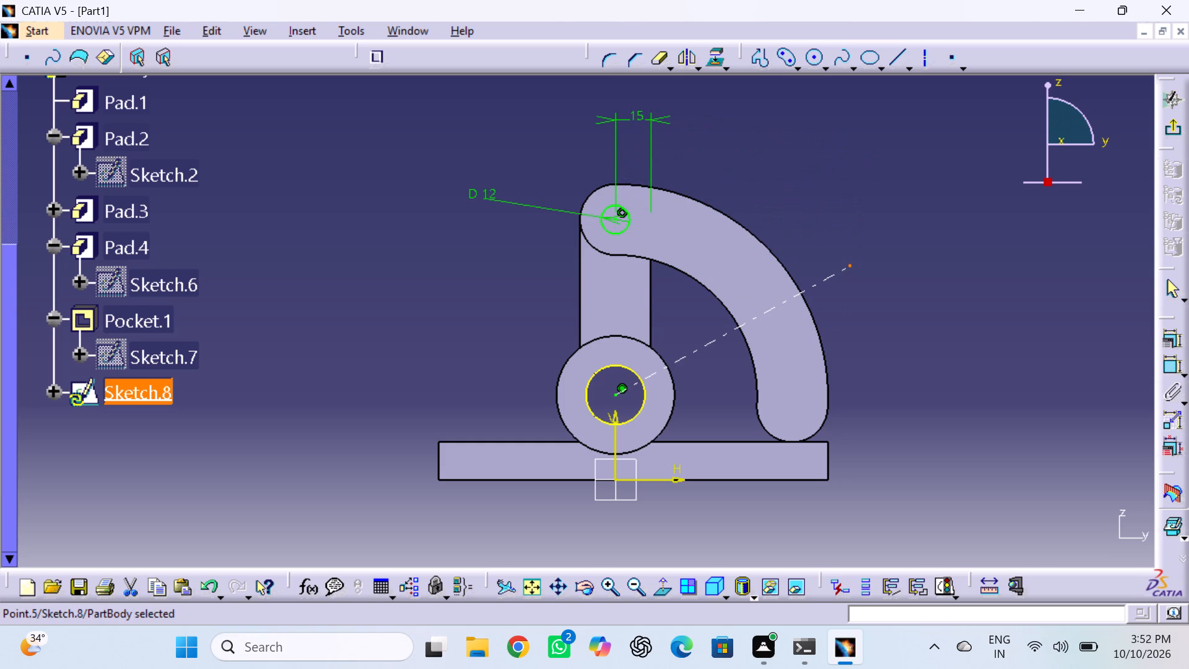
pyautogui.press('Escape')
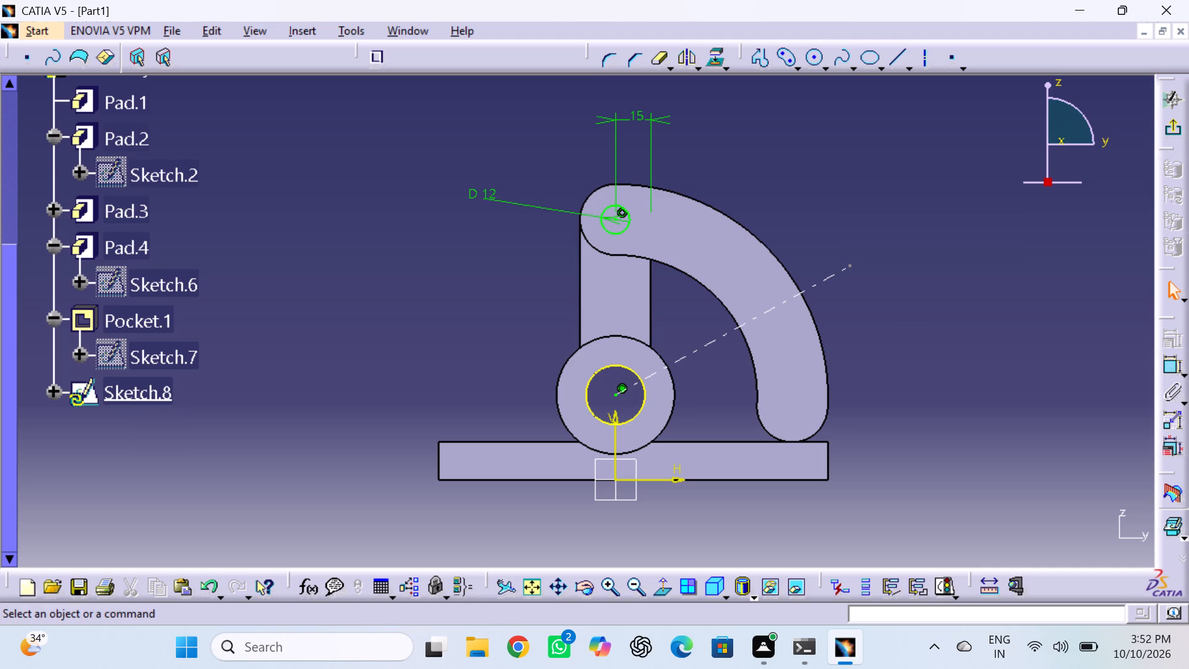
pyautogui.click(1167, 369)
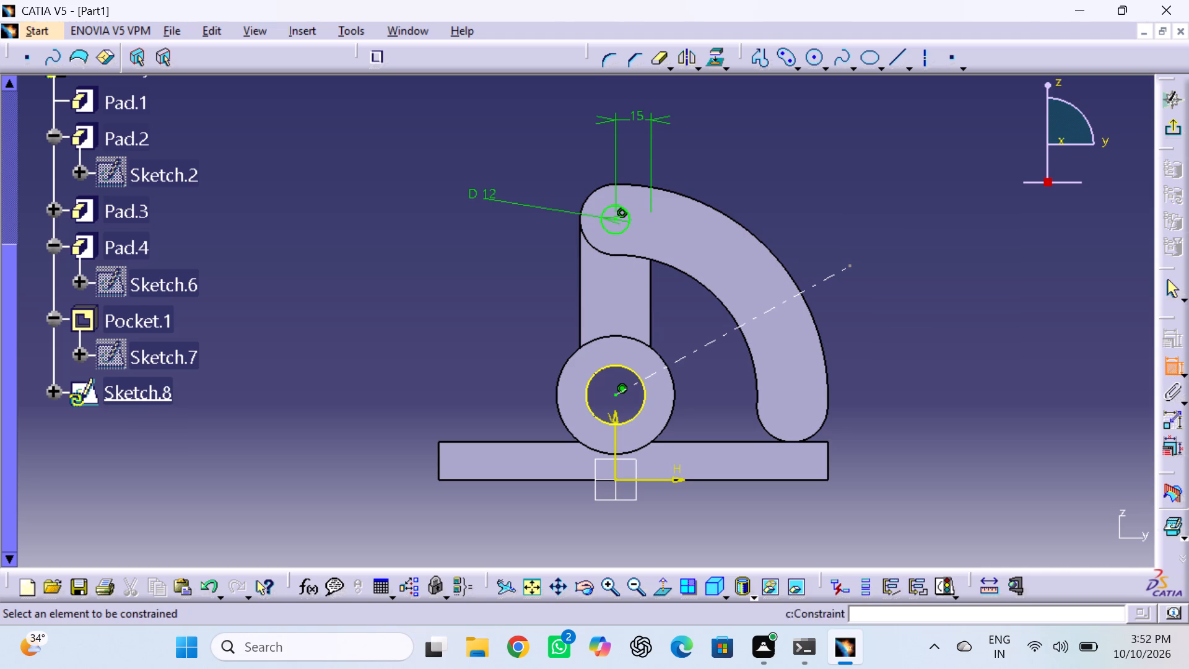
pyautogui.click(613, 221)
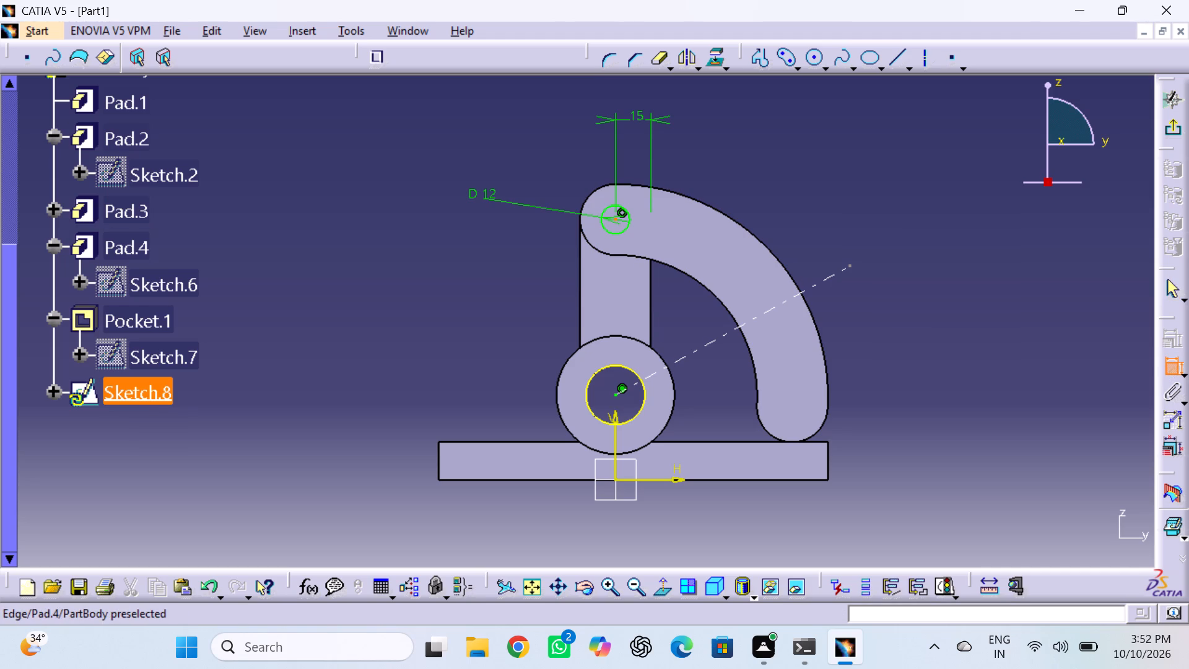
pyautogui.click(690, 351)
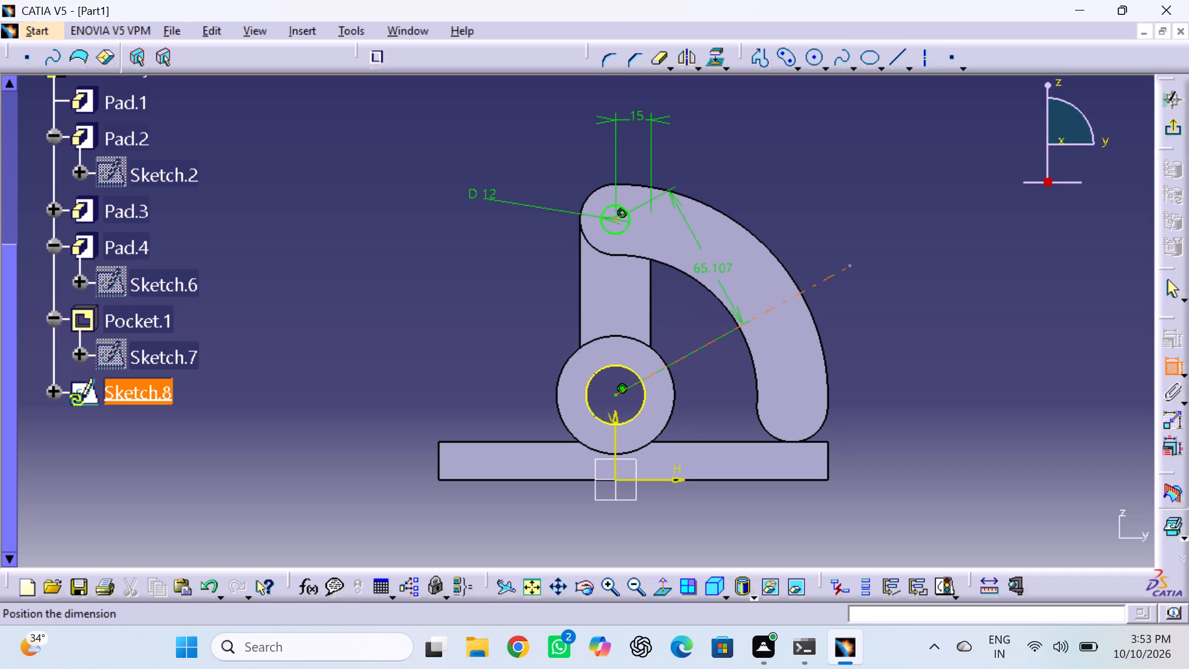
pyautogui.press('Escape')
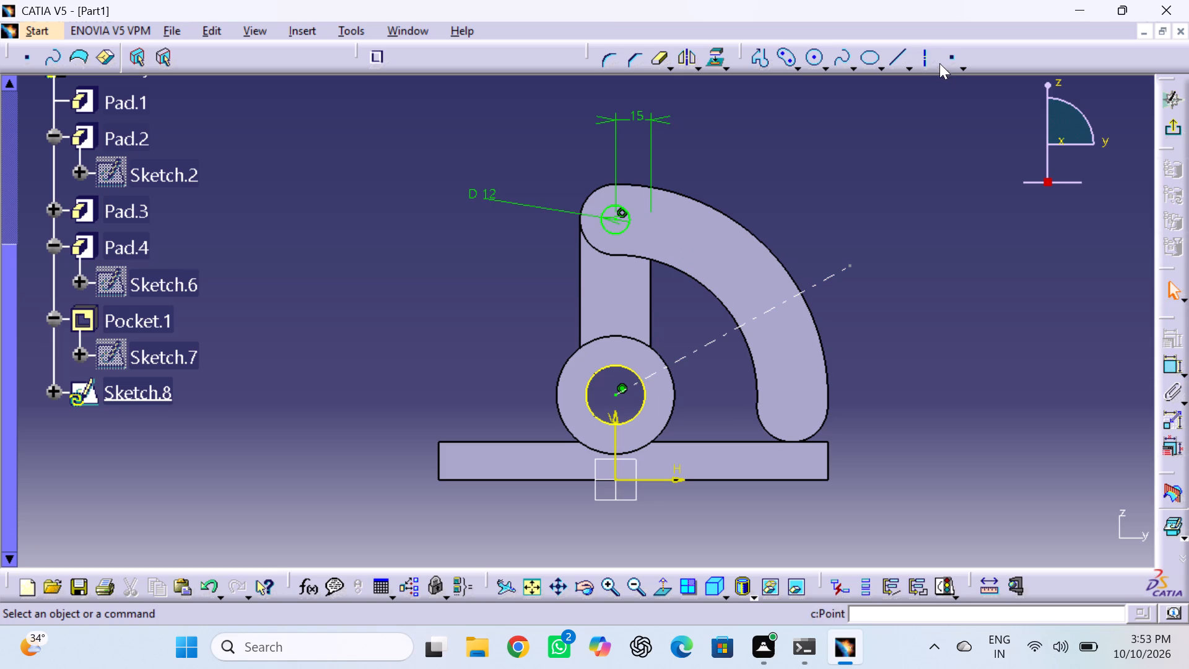
# Draw a vertical axis about 123 mm long from the tube bore's centre up through the 12 mm circle.
pyautogui.click(924, 61)
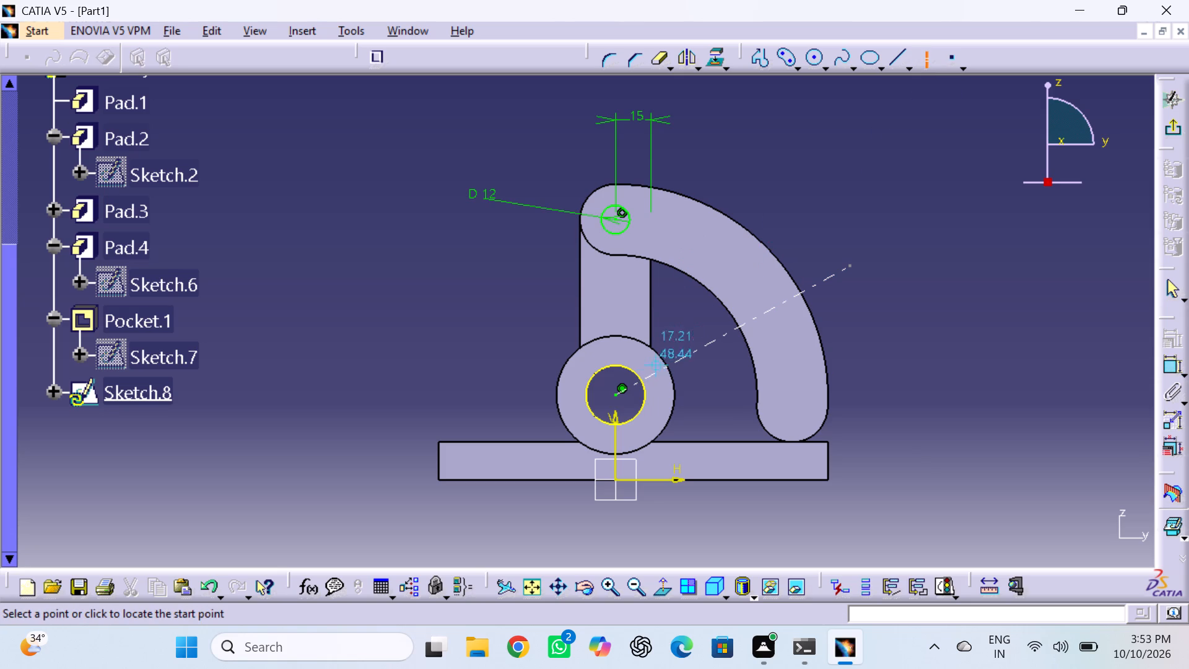
pyautogui.click(612, 398)
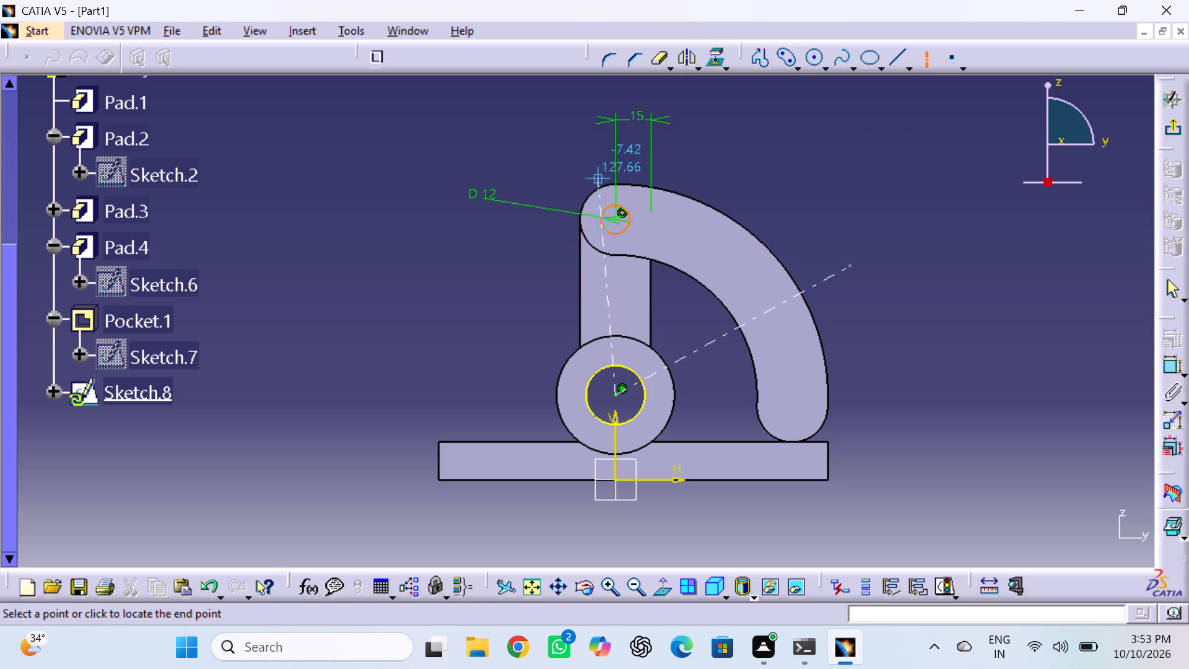
pyautogui.click(613, 102)
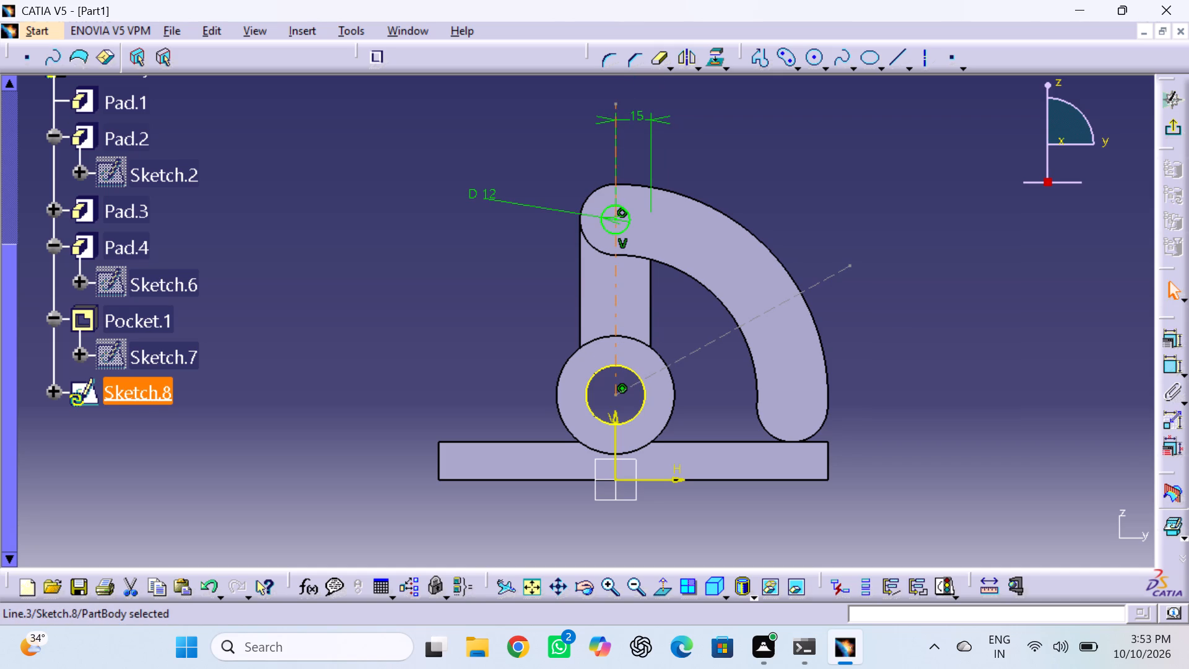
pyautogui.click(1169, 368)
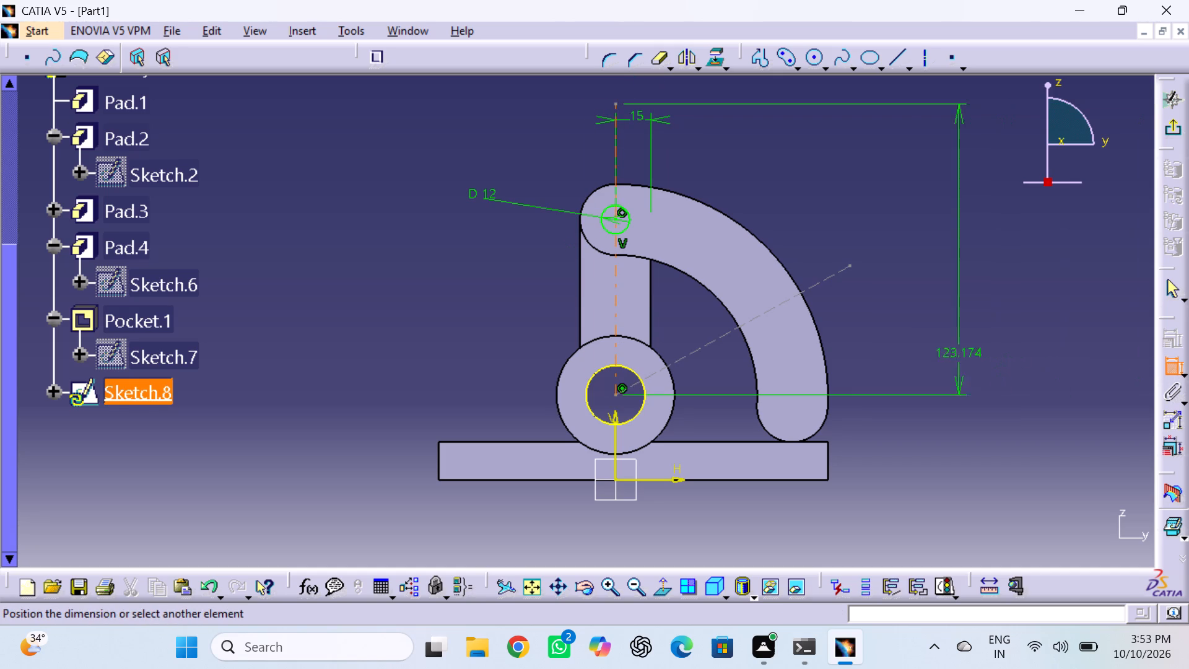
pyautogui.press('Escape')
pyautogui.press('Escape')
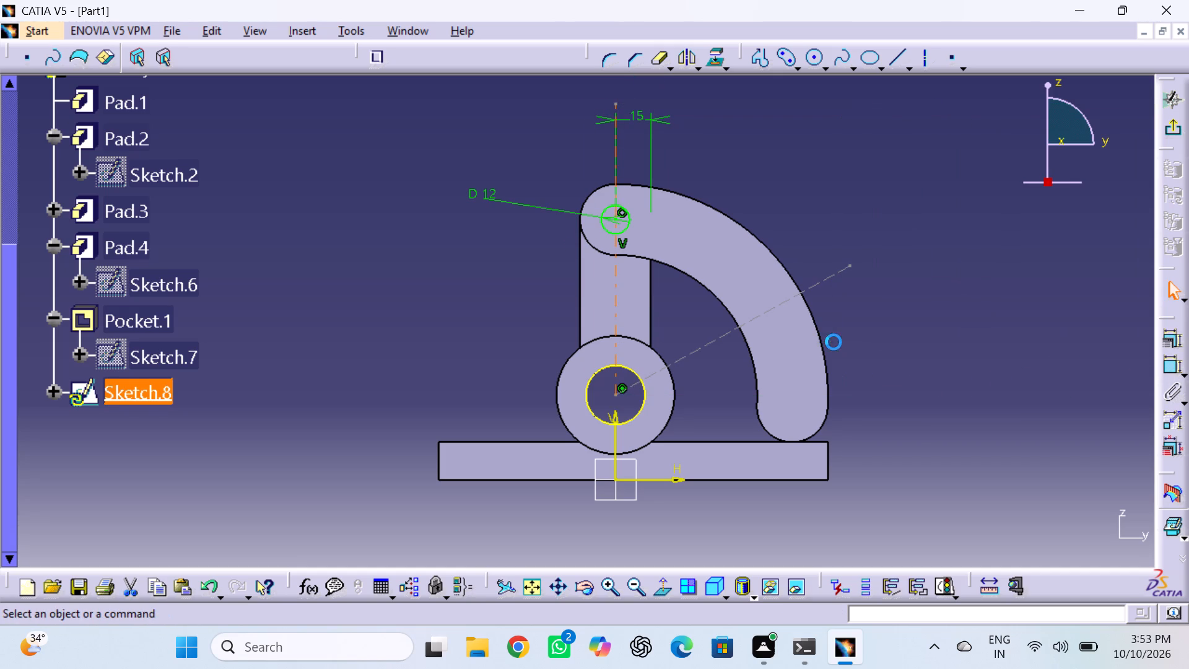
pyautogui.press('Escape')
# Dimension the angle between the vertical axis and the slanted axis at 23 degrees.
pyautogui.click(1164, 369)
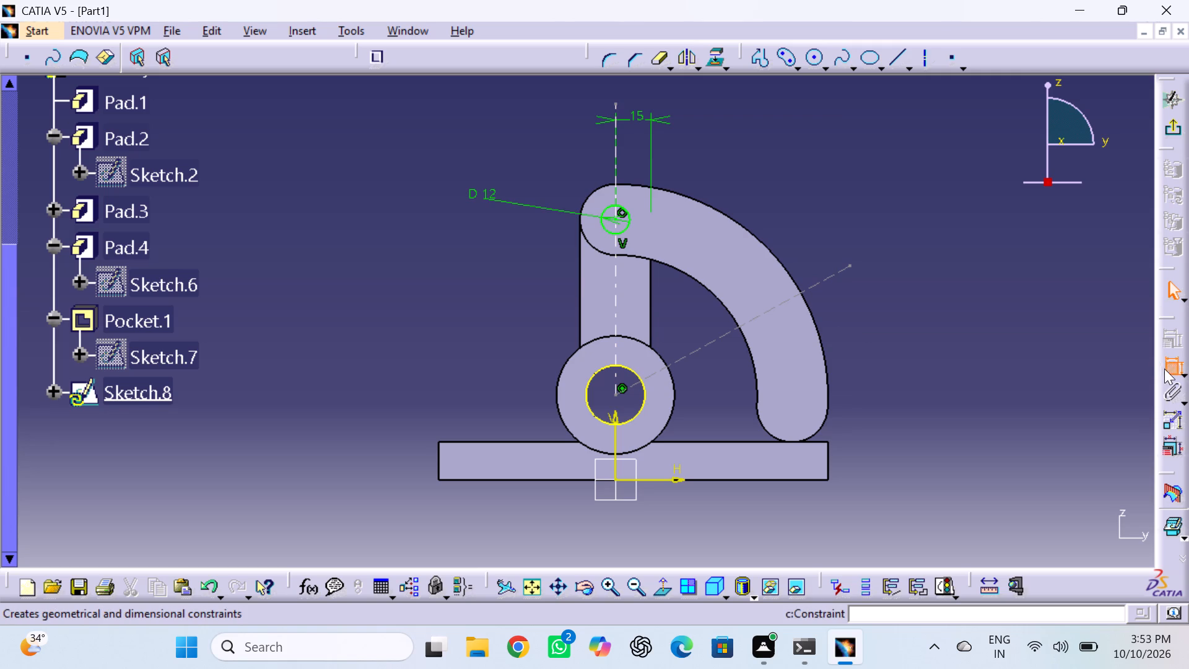
pyautogui.click(613, 291)
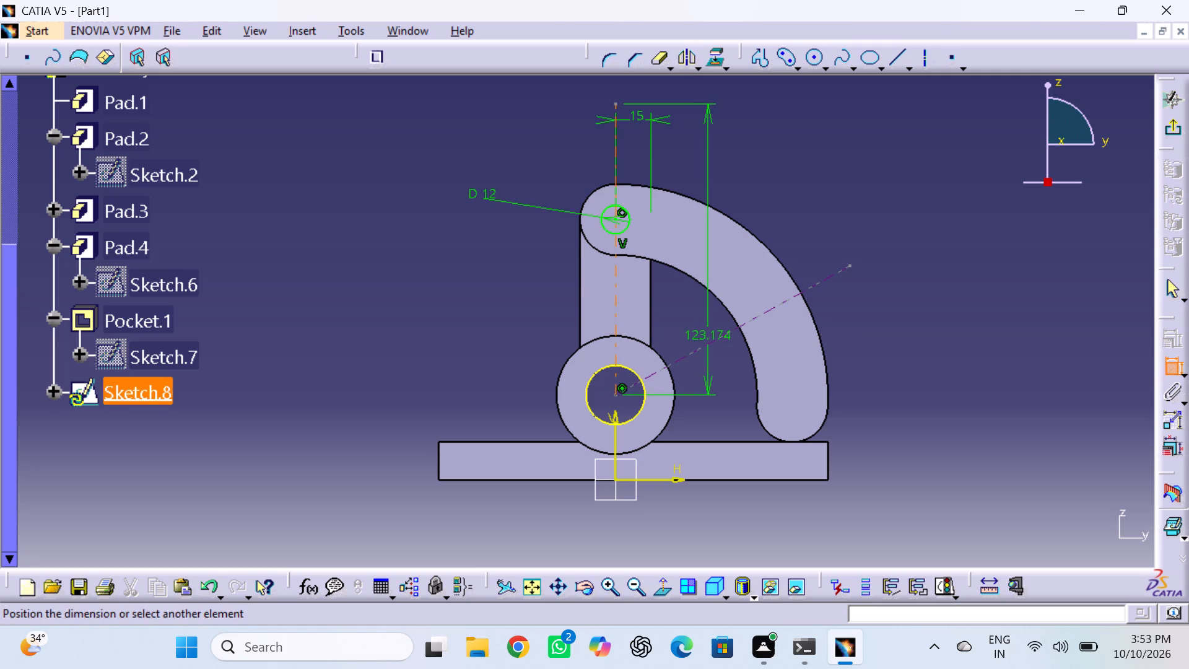
pyautogui.click(708, 340)
pyautogui.click(681, 317)
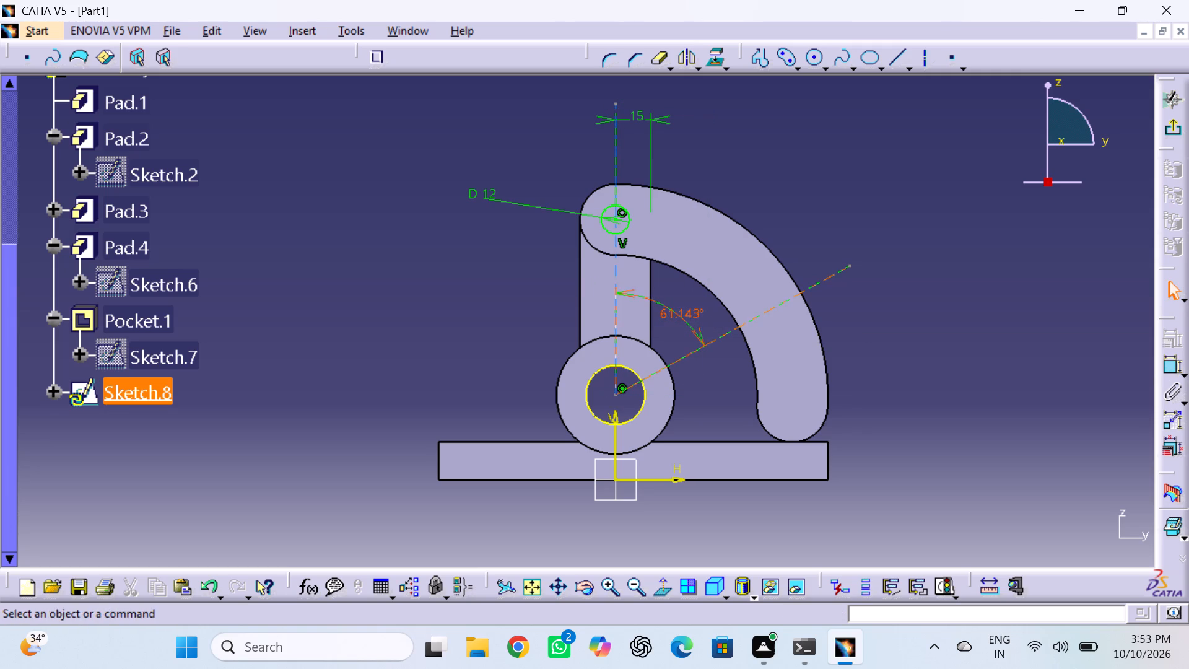
pyautogui.doubleClick(679, 312)
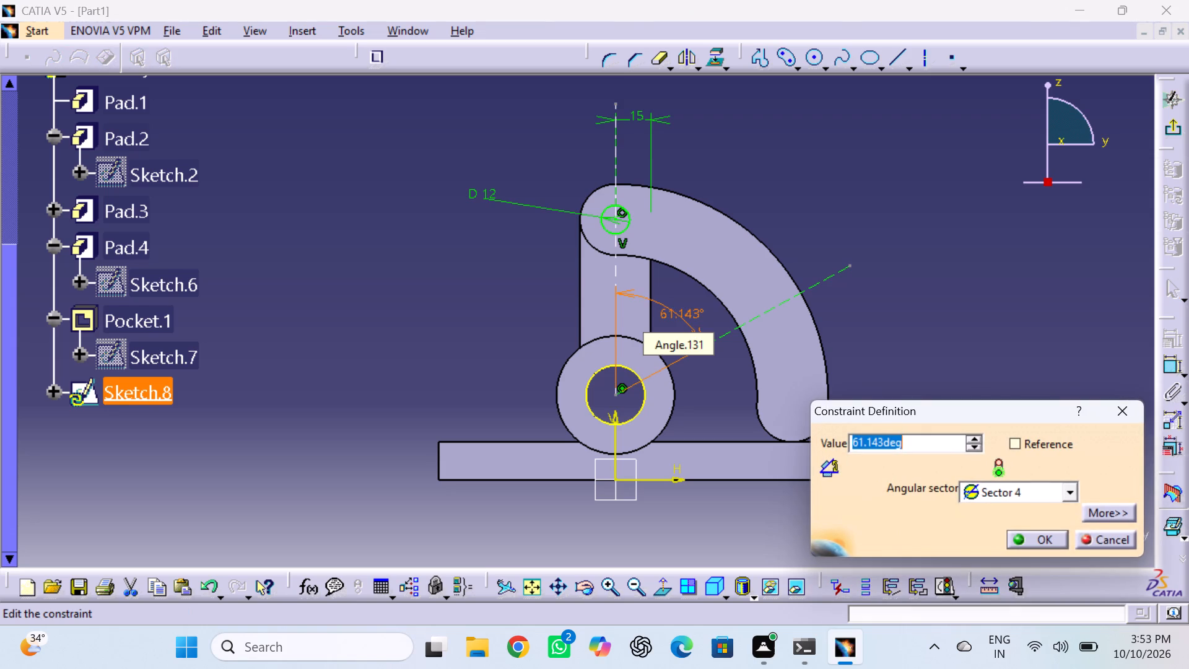
pyautogui.write('22')
pyautogui.press('BackSpace')
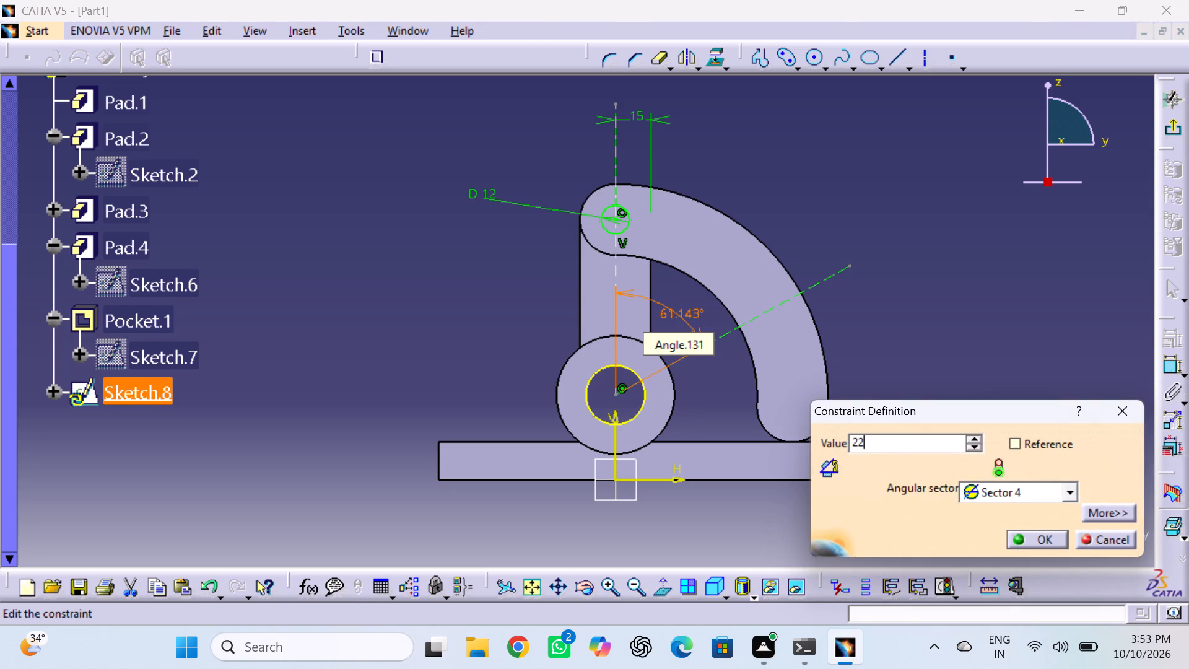
pyautogui.press('3')
pyautogui.press('Return')
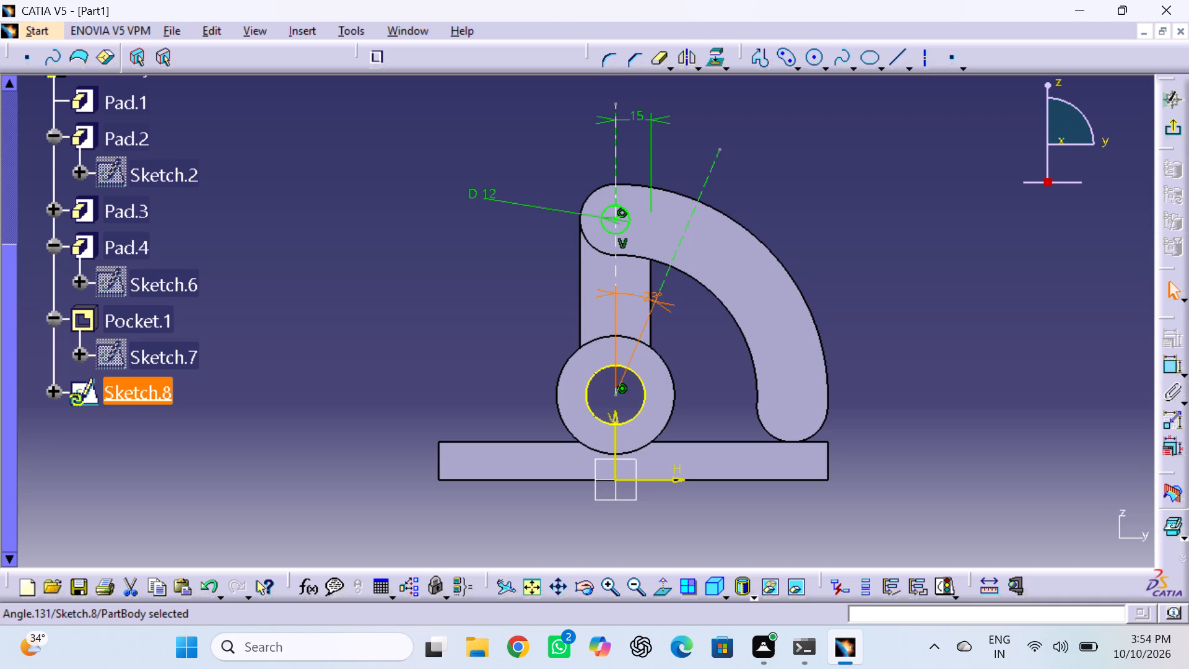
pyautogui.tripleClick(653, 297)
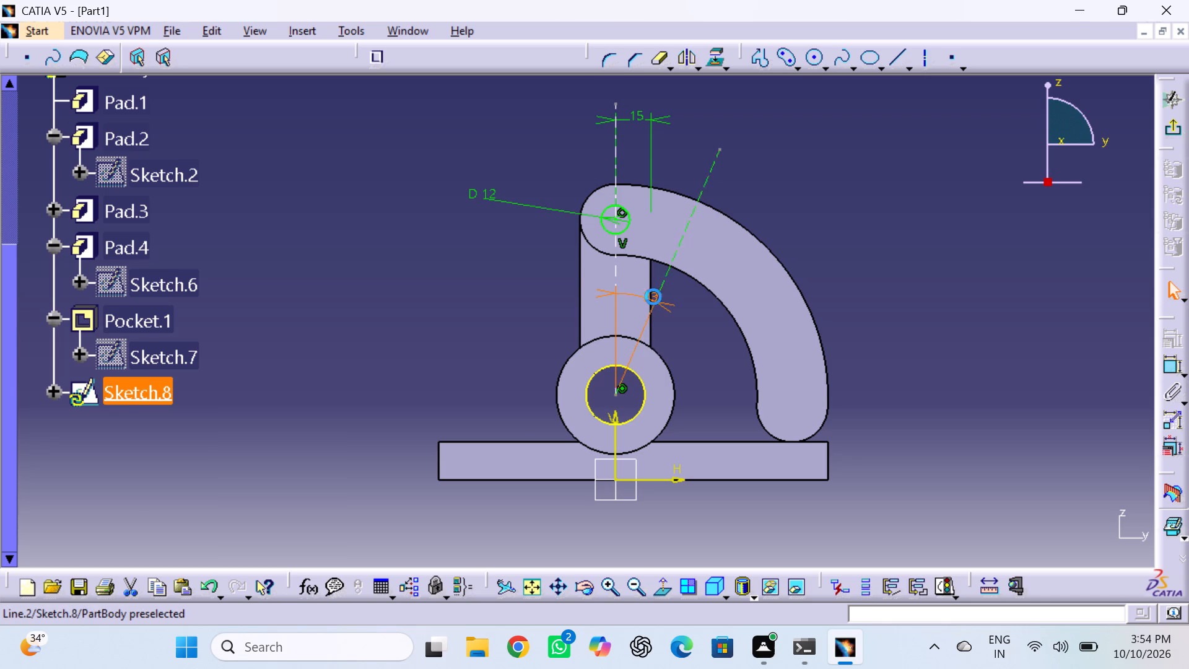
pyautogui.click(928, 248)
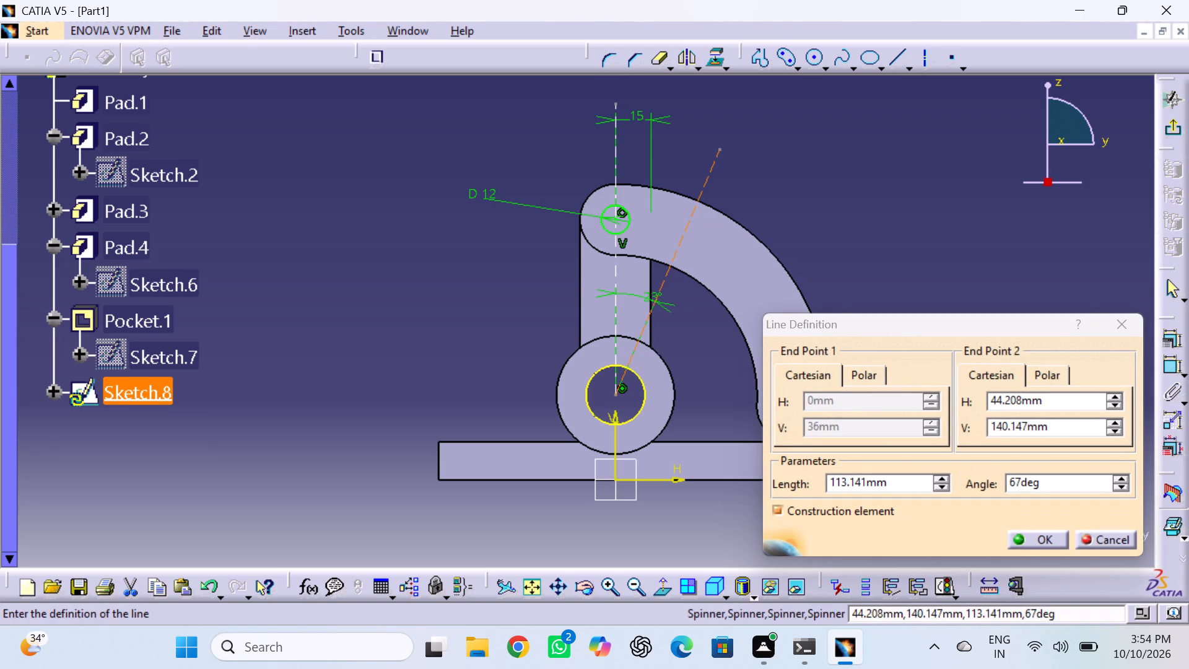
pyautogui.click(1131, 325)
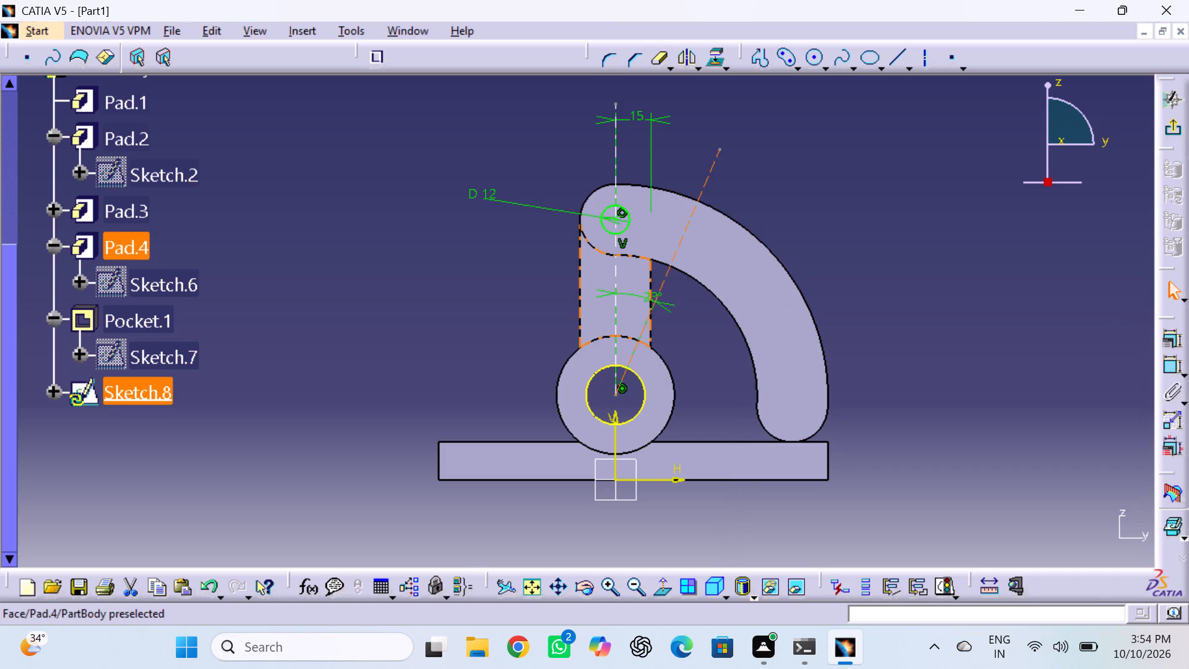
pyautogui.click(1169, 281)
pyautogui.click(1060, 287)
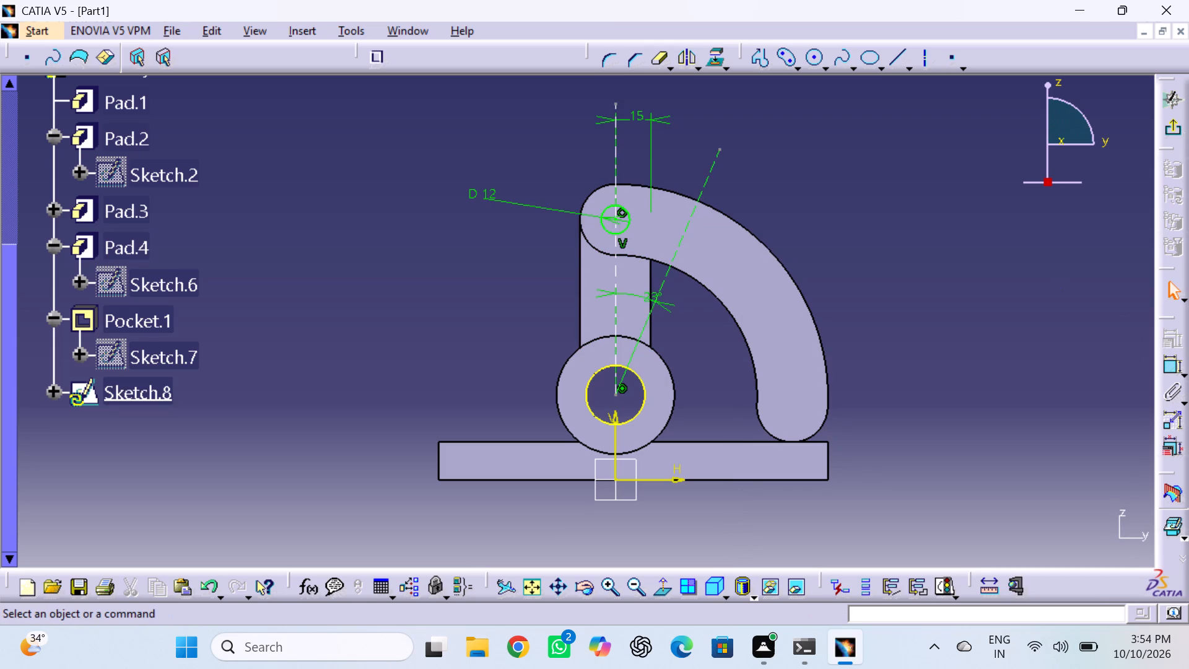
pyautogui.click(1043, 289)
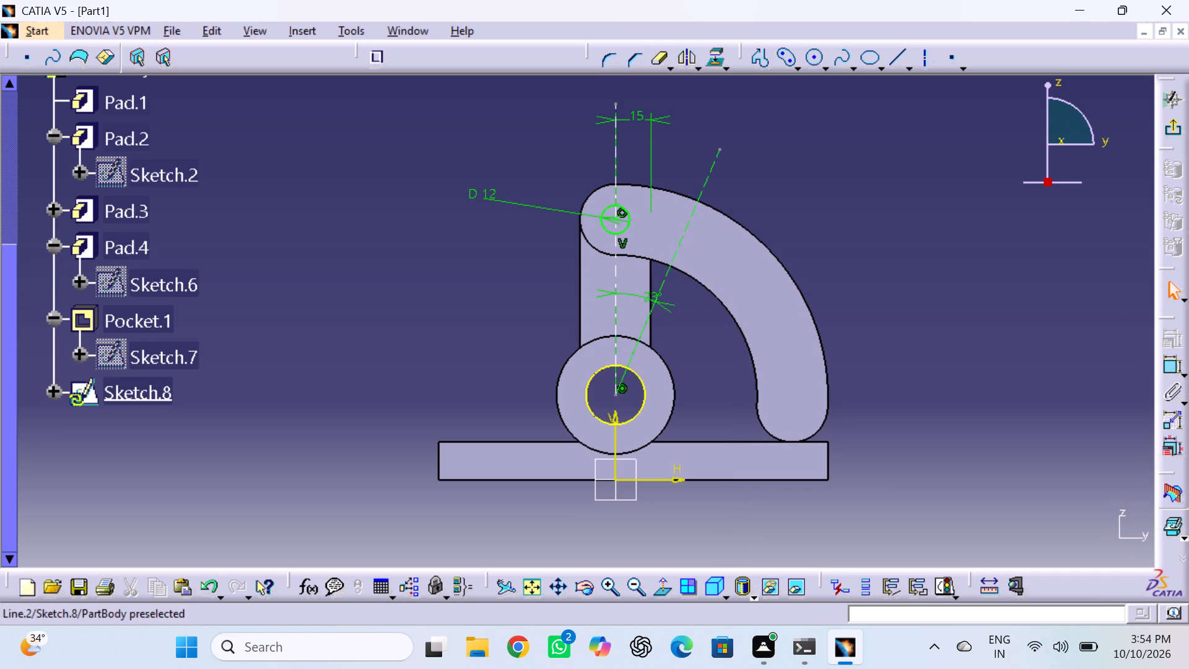
# Set the angle between the vertical and slanted axes to 22.5 degrees.
pyautogui.tripleClick(650, 294)
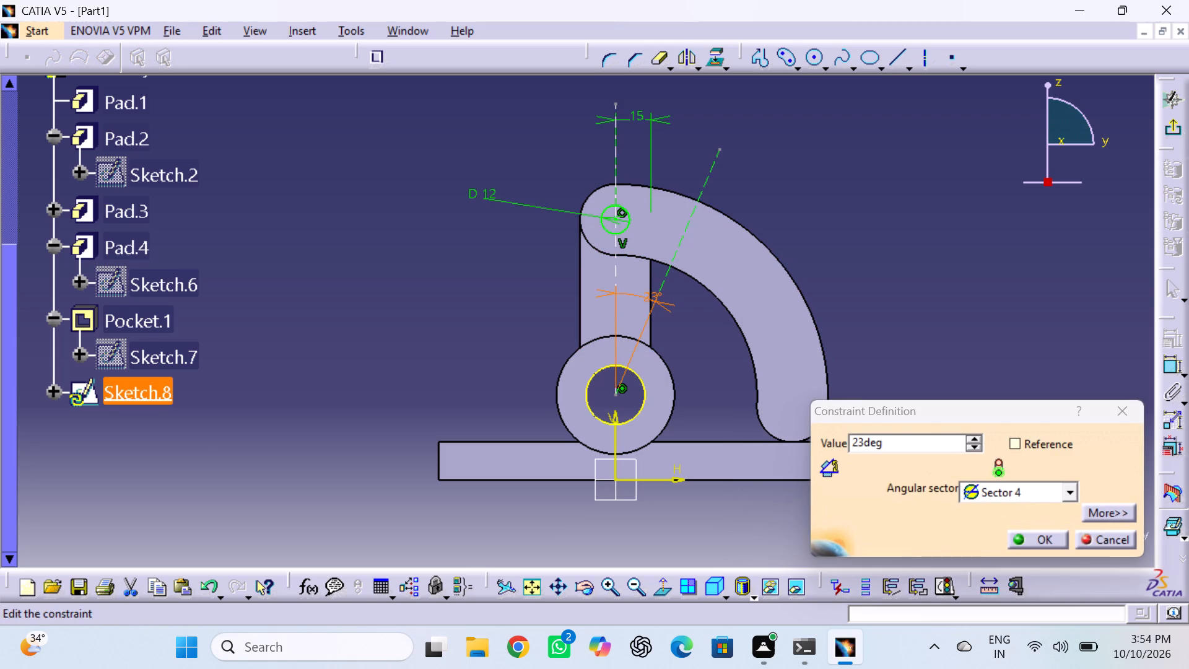
pyautogui.tripleClick(908, 439)
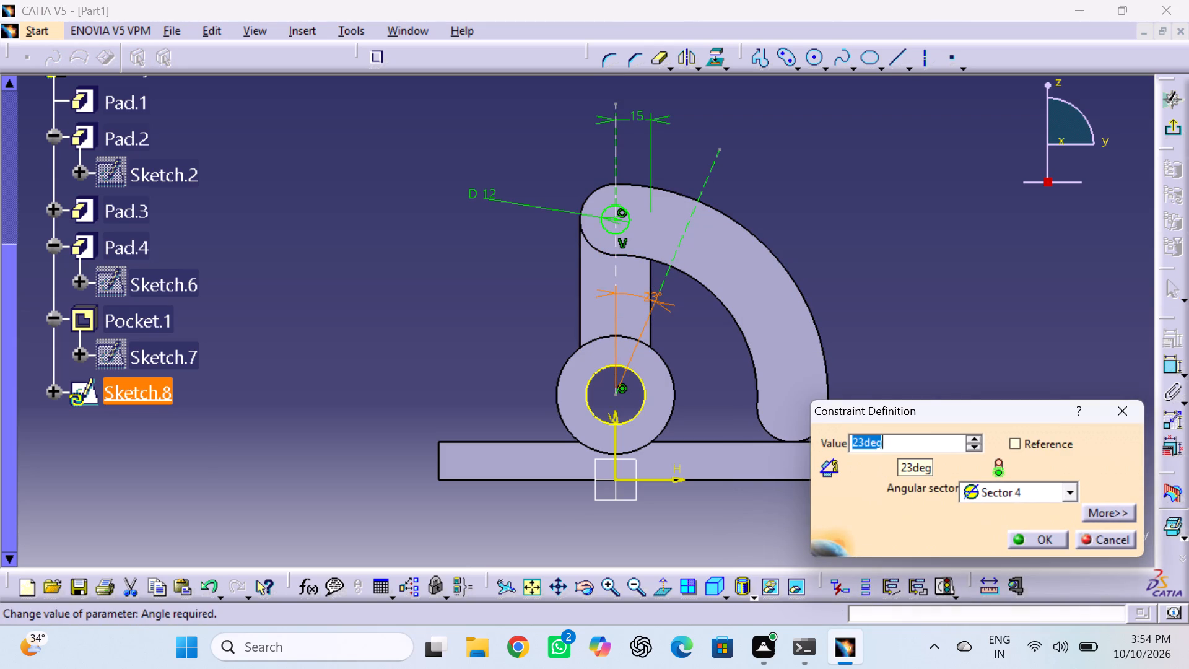
pyautogui.doubleClick(908, 439)
pyautogui.write('22')
pyautogui.write('.5')
pyautogui.press('Return')
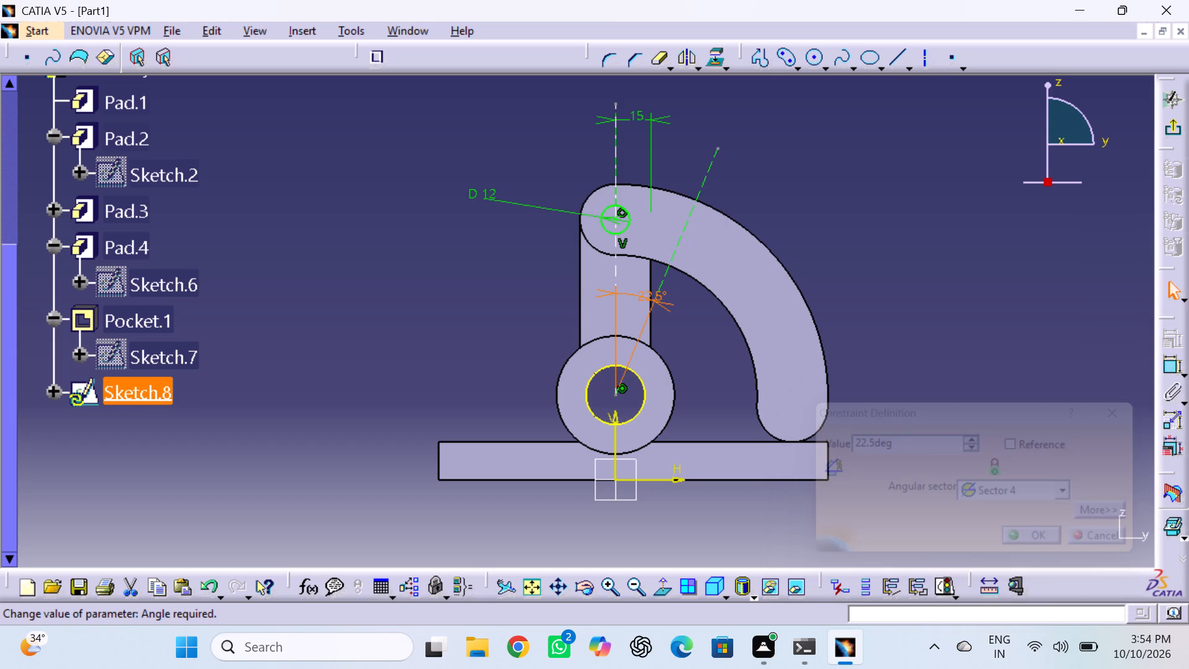
pyautogui.click(908, 439)
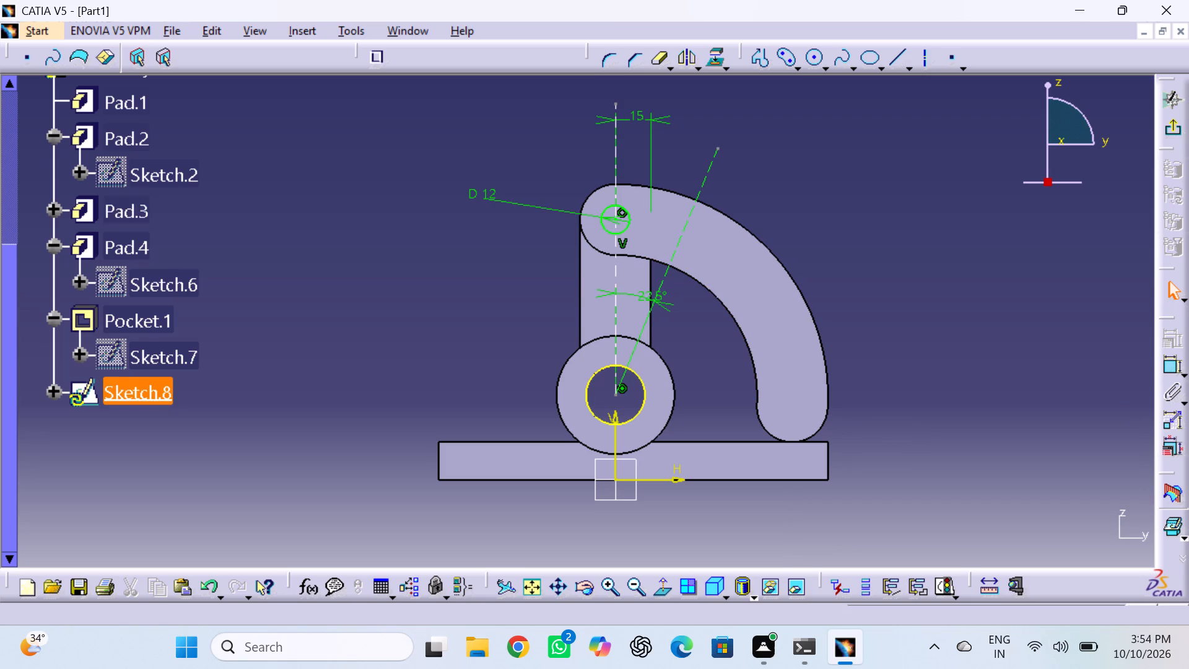
# Mirror the 12 mm circle at the arm's upper end about the slanted 22.5-degree axis.
pyautogui.click(632, 227)
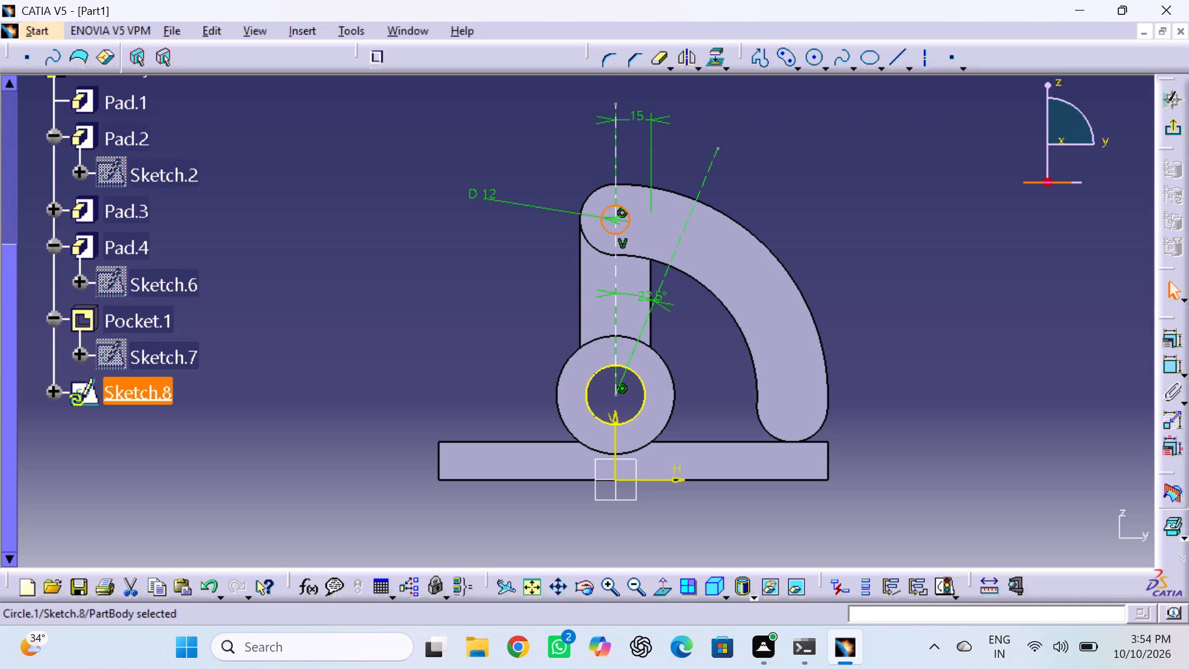
pyautogui.click(684, 61)
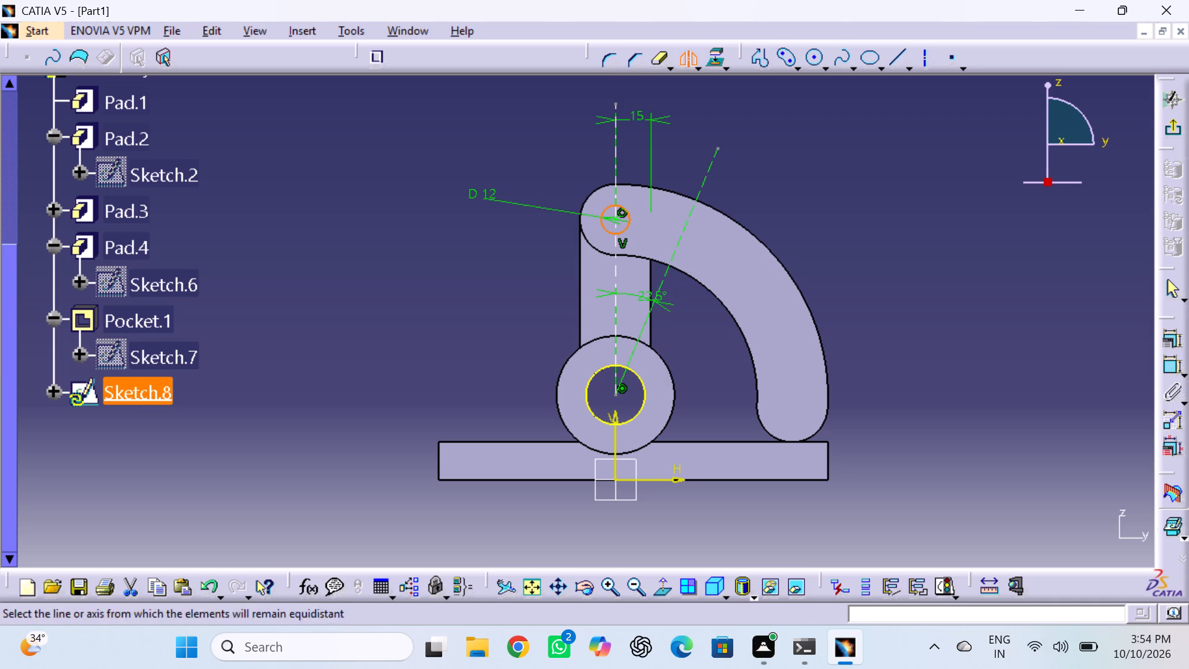
pyautogui.click(707, 183)
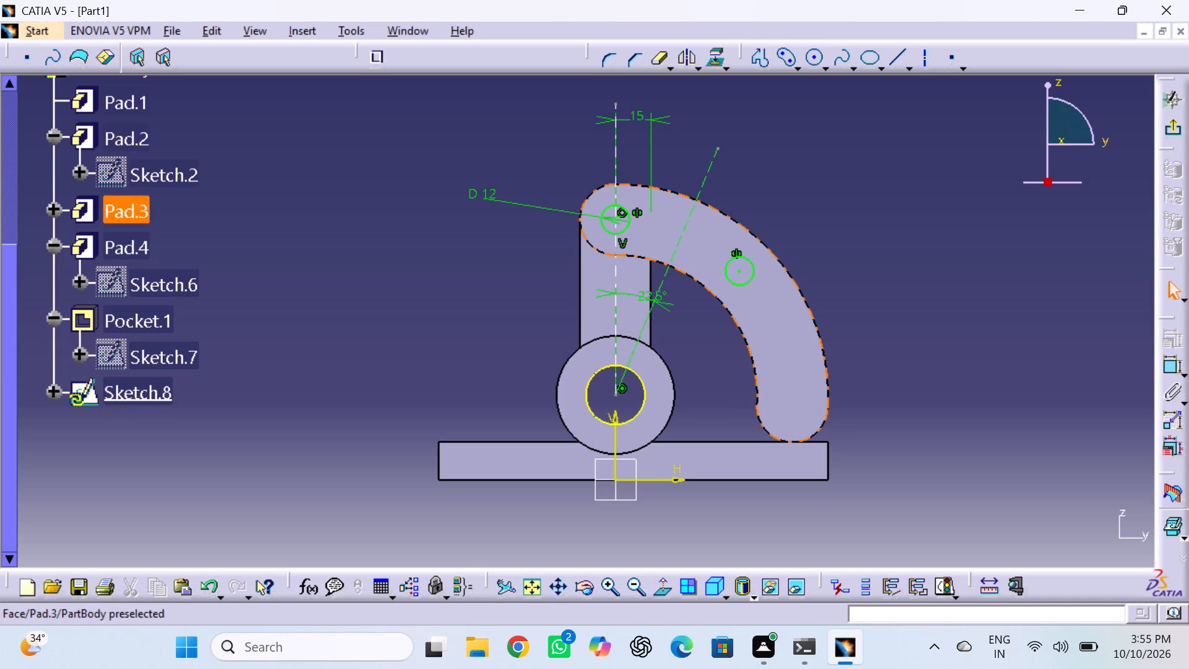
# Draw a circle inside the curved arm between the two existing circles, centred on the slanted axis at about H 29 mm, V 104 mm.
pyautogui.click(812, 55)
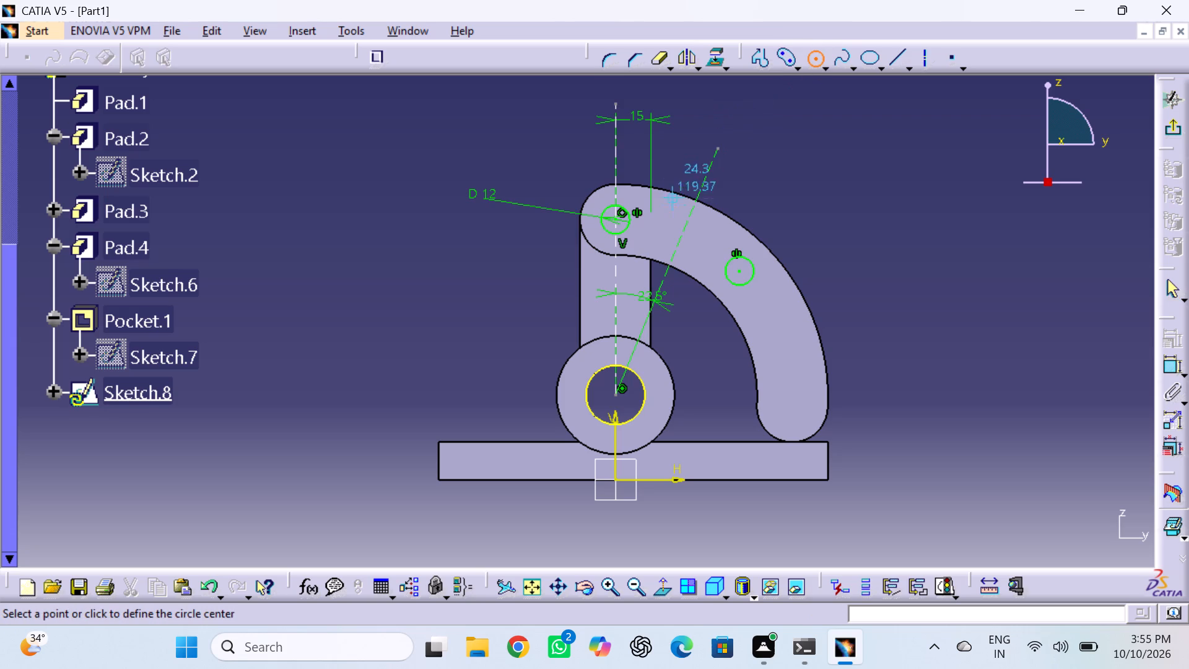
pyautogui.click(681, 232)
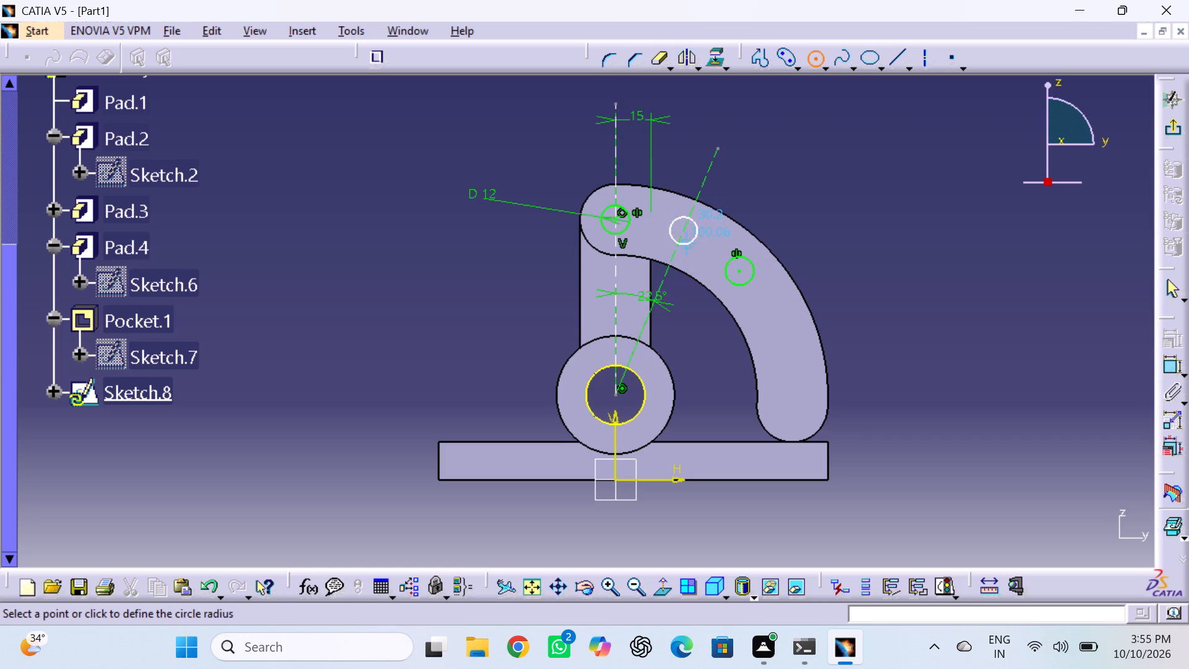
pyautogui.click(687, 248)
pyautogui.click(808, 216)
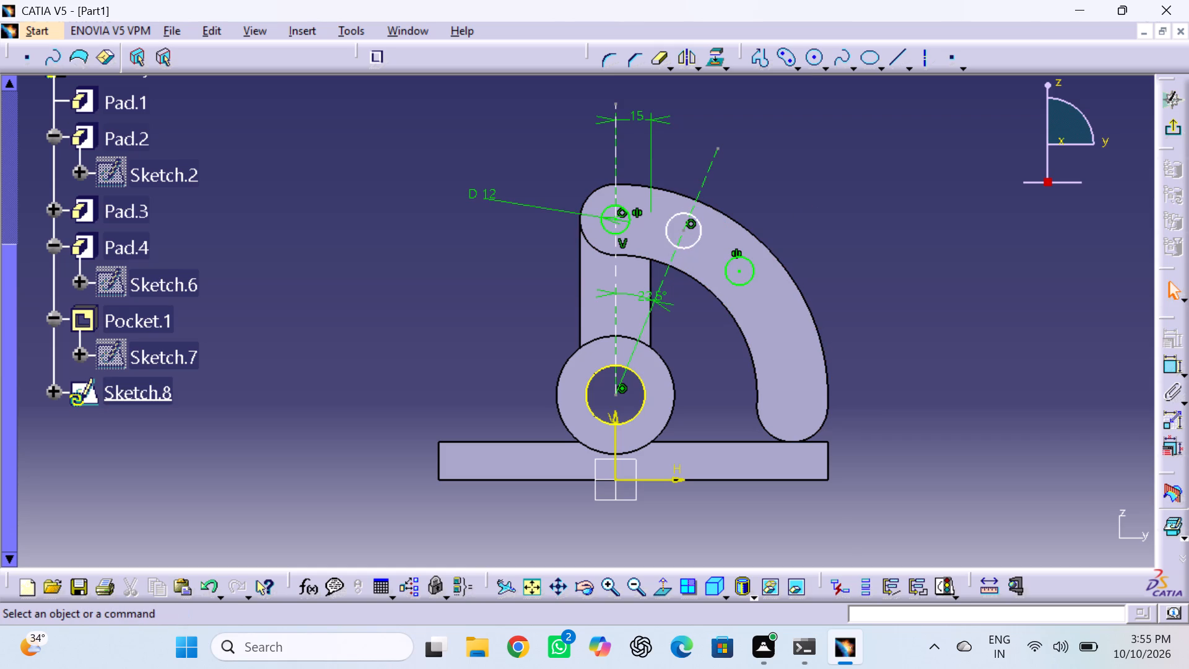
# Add a dimensional constraint to the new circle on the slanted axis.
pyautogui.click(1178, 362)
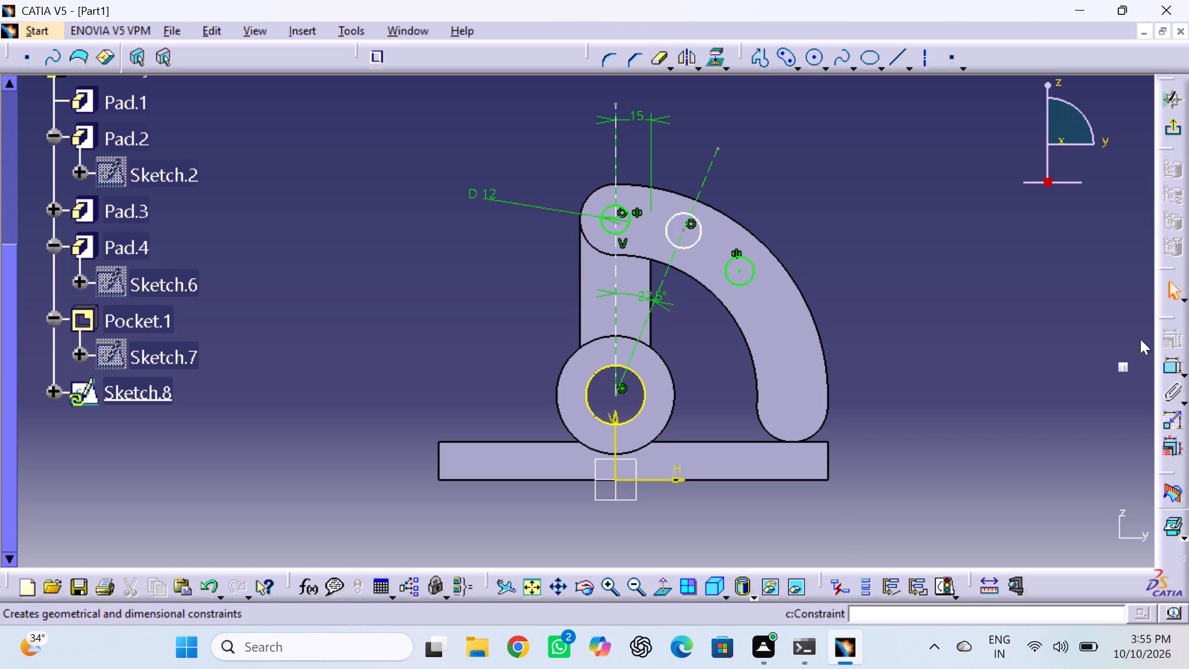
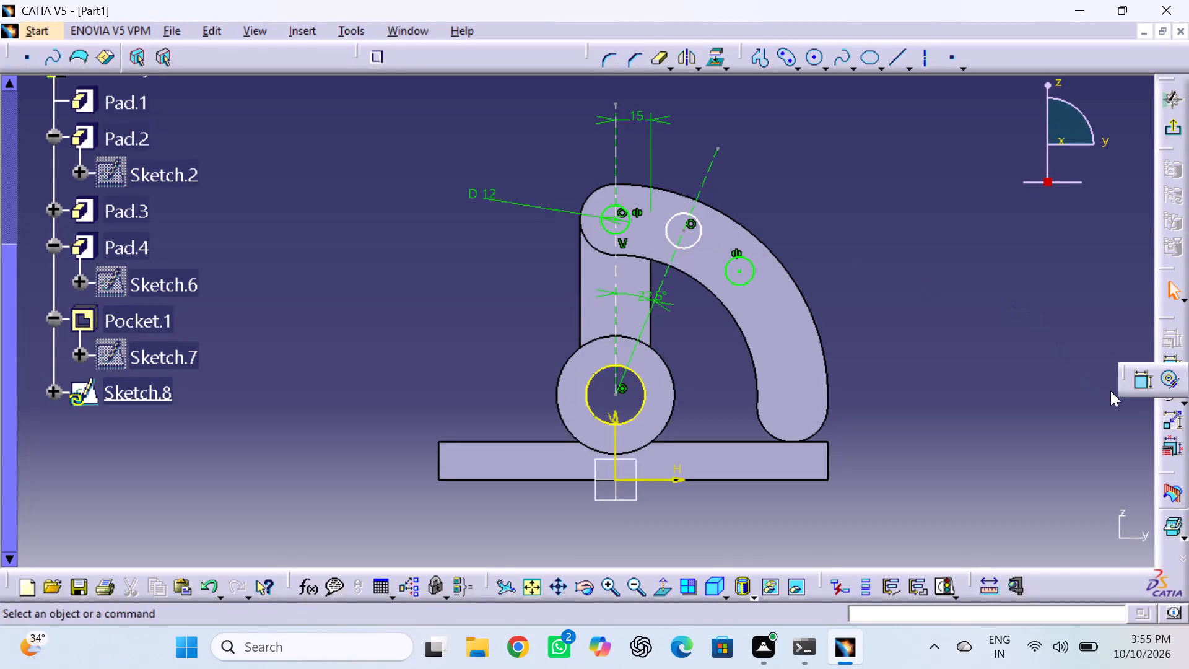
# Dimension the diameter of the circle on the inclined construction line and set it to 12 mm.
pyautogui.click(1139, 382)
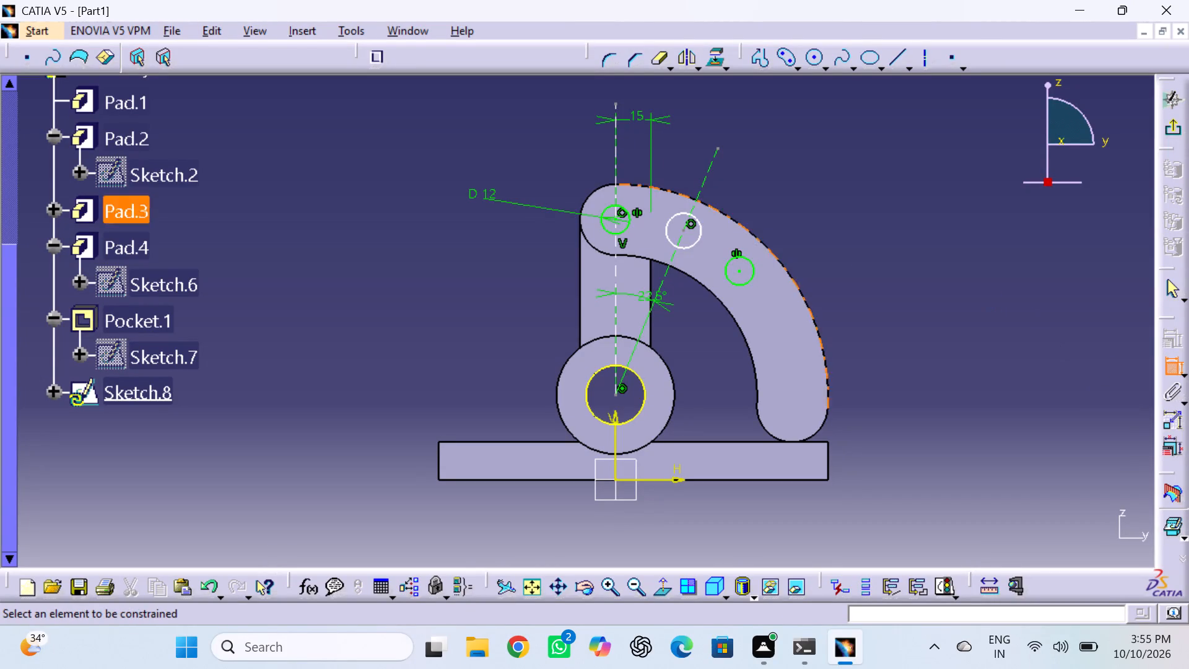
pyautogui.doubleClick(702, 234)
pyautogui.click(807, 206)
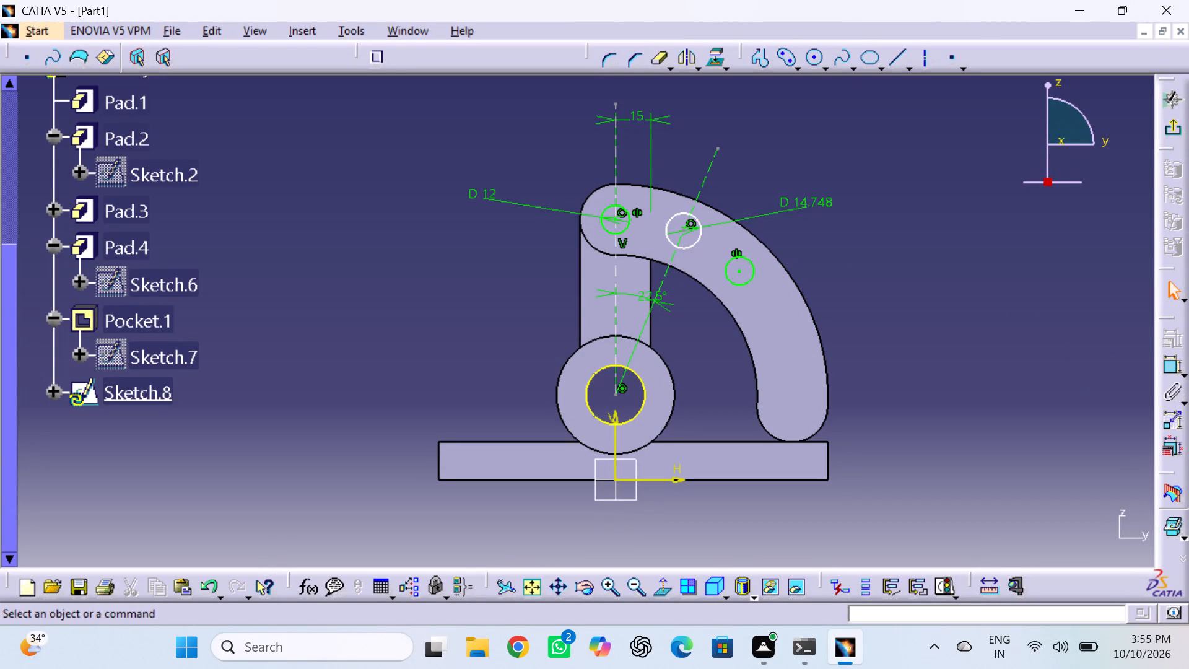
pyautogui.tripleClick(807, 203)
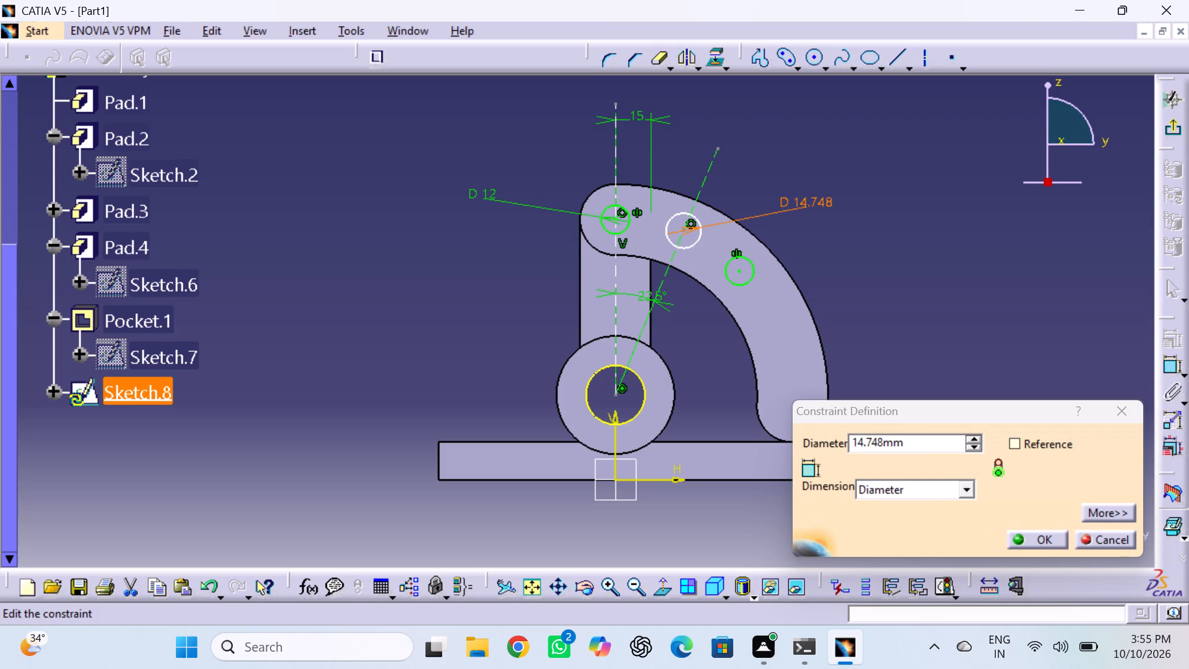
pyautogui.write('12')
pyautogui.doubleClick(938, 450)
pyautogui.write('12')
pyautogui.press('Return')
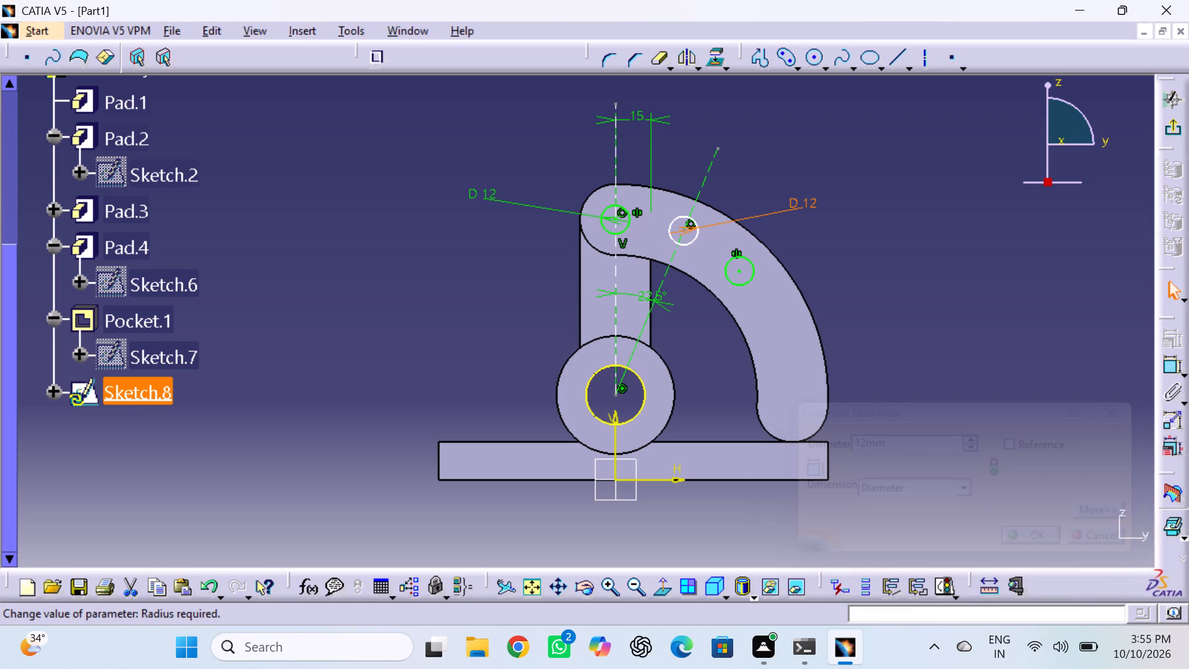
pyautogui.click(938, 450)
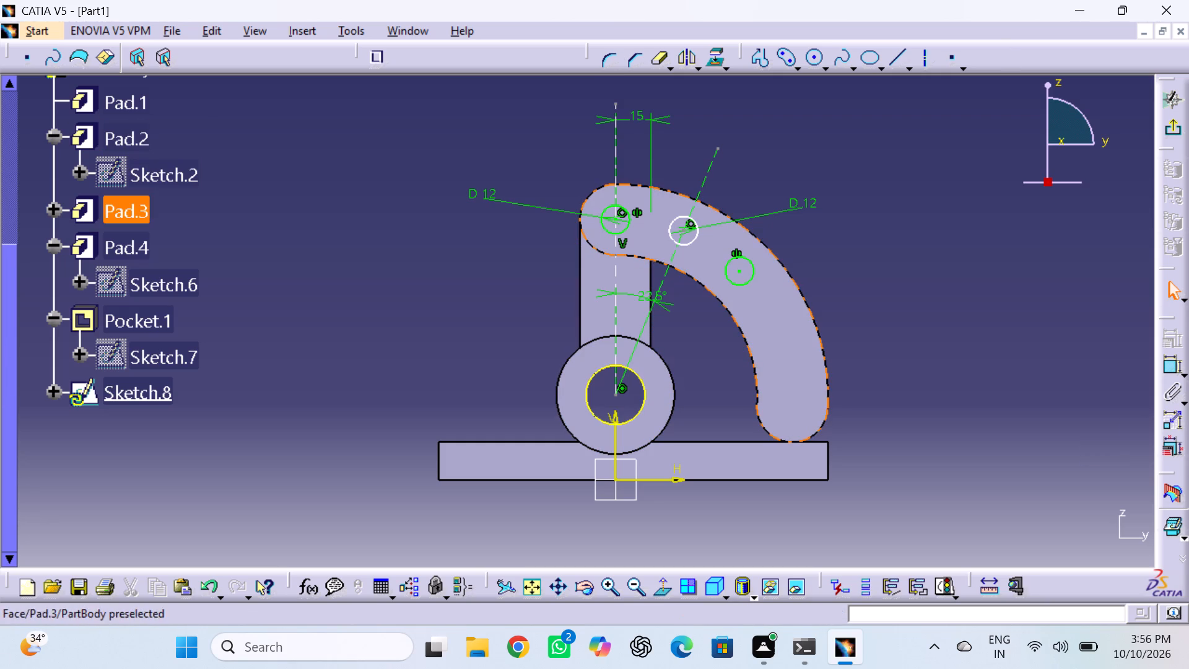
# Delete the two circles partway along the curved arm and the inclined construction line through the hub centre.
pyautogui.click(686, 244)
pyautogui.press('Delete')
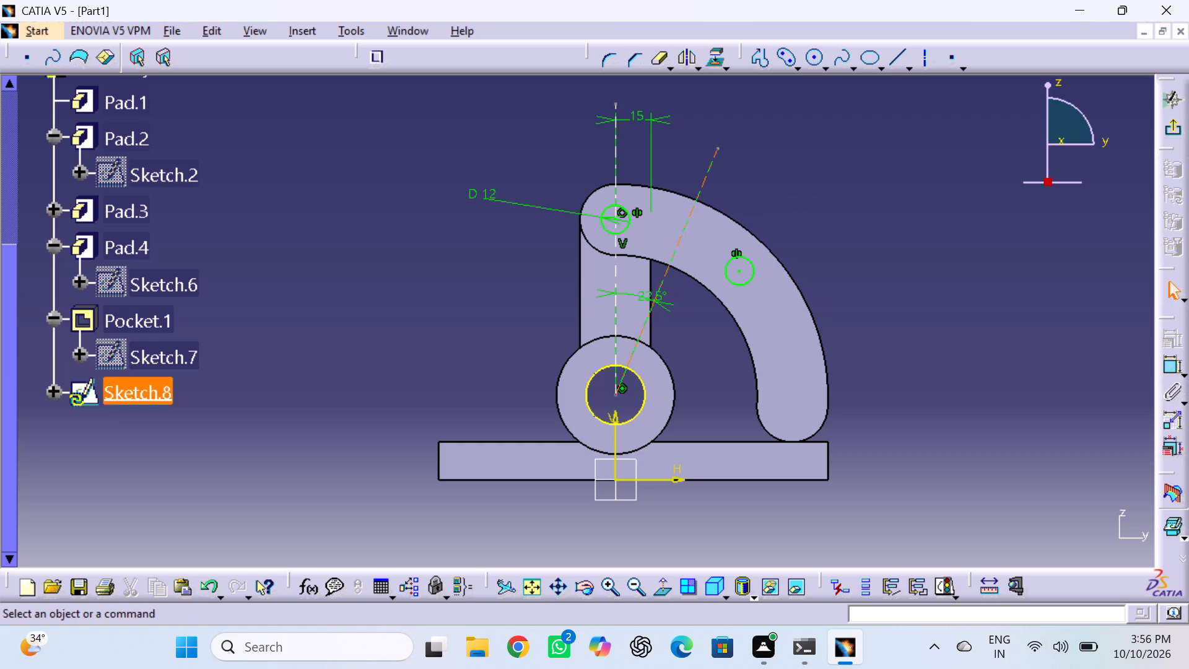
pyautogui.click(752, 279)
pyautogui.press('Delete')
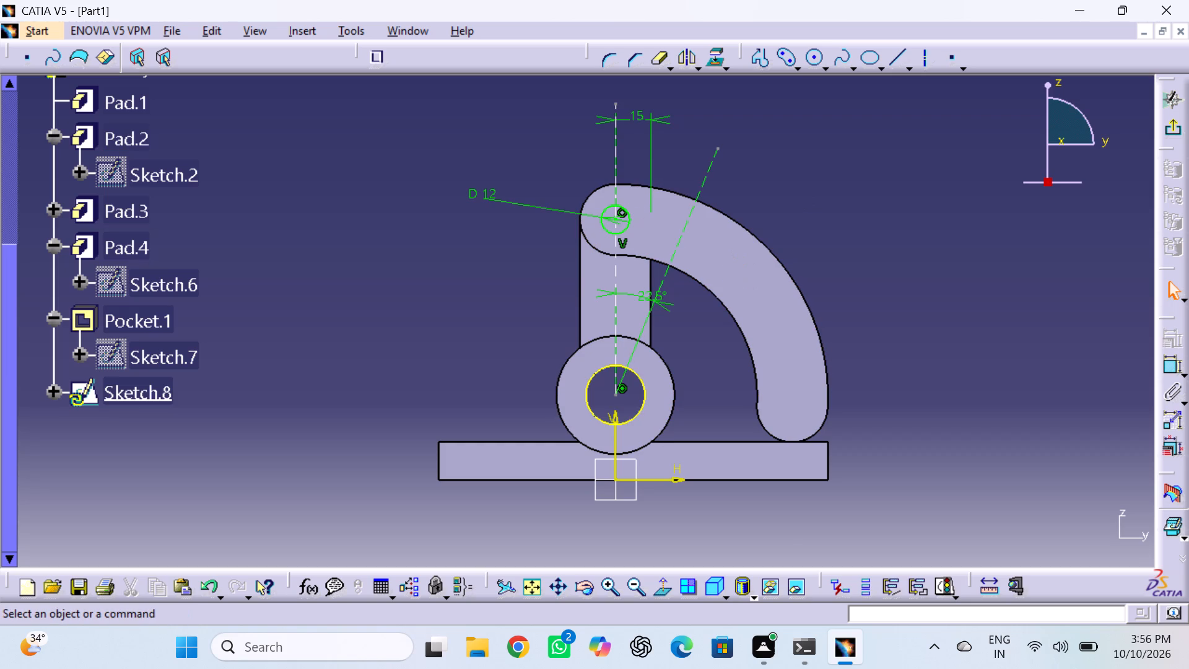
pyautogui.click(660, 291)
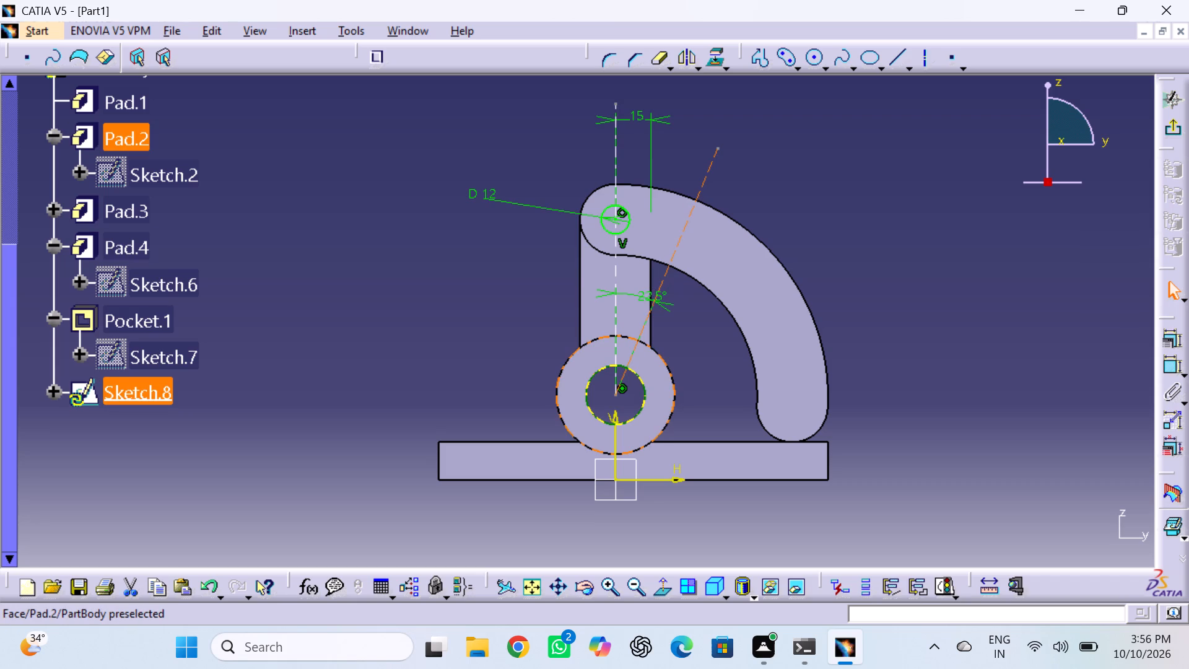
pyautogui.press('Delete')
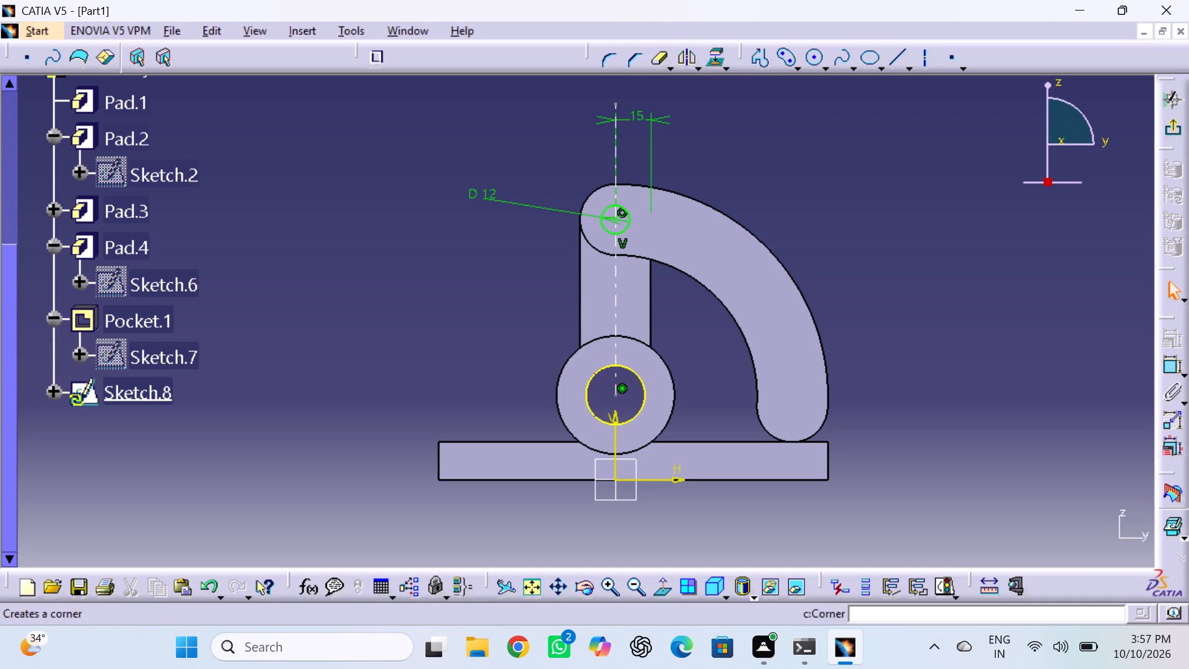
# Sketch a circle inside the lower end of the curved arm and dimension its diameter to 12 mm.
pyautogui.click(816, 61)
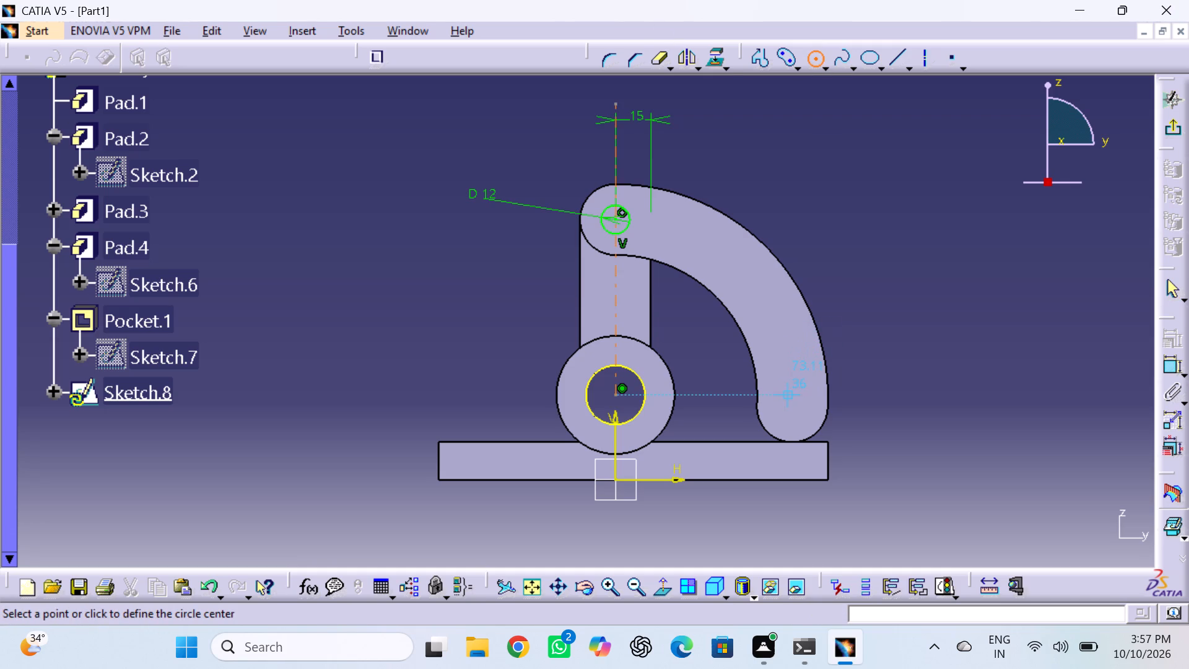
pyautogui.click(789, 395)
pyautogui.click(803, 408)
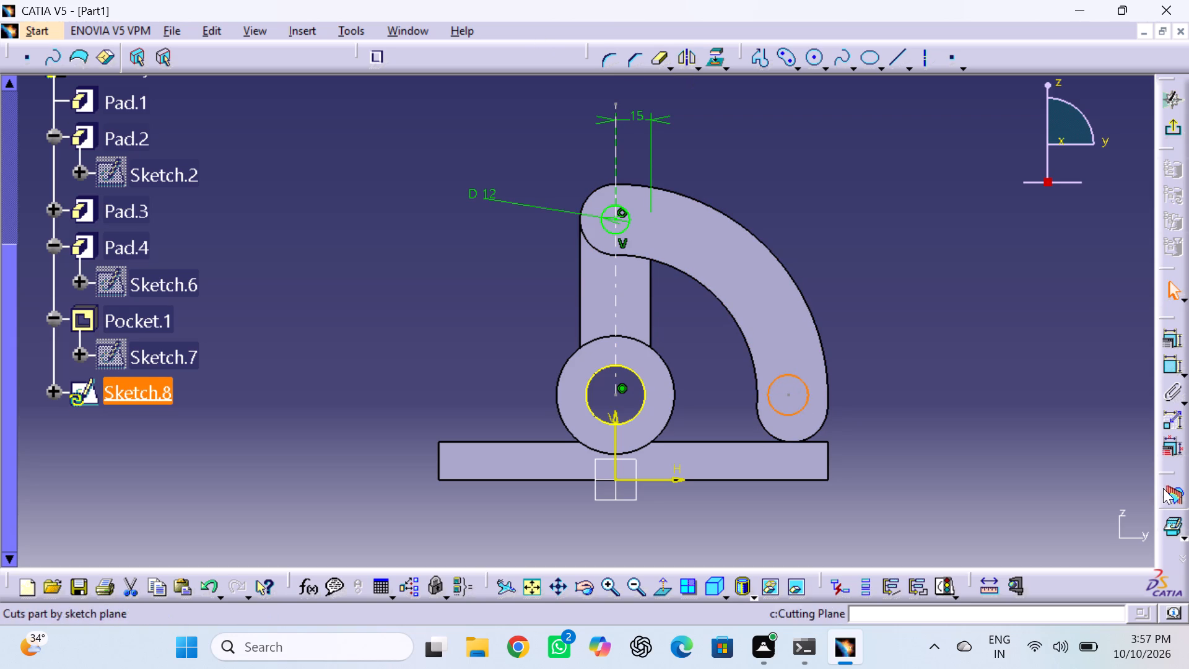
pyautogui.click(1171, 373)
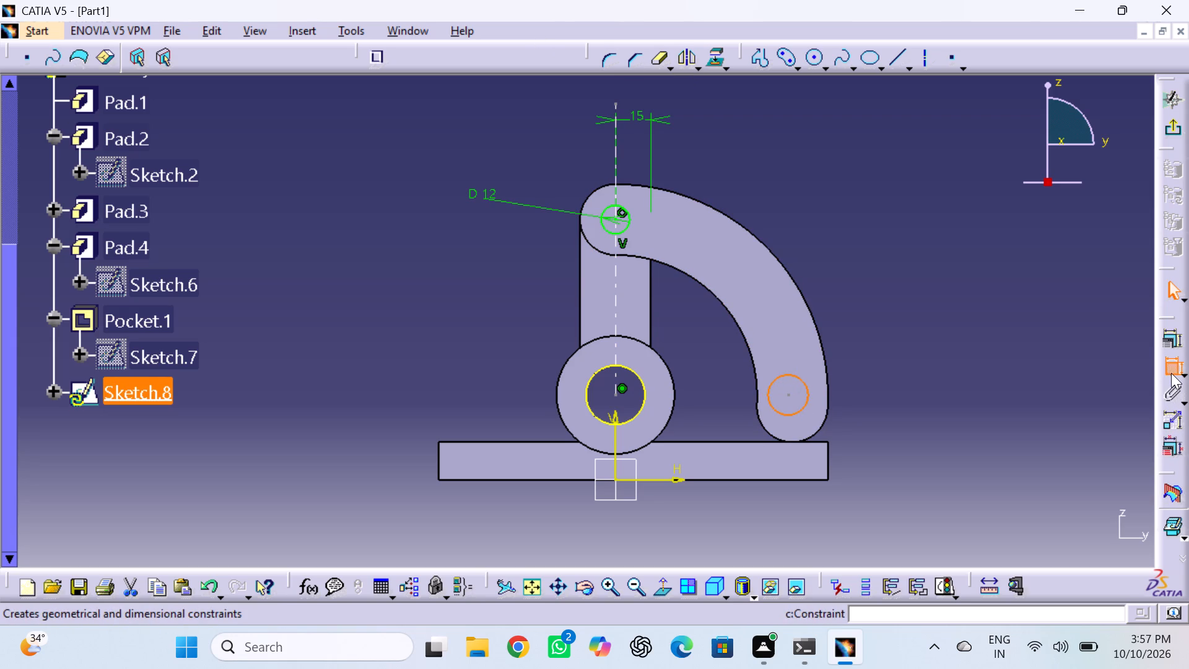
pyautogui.click(873, 385)
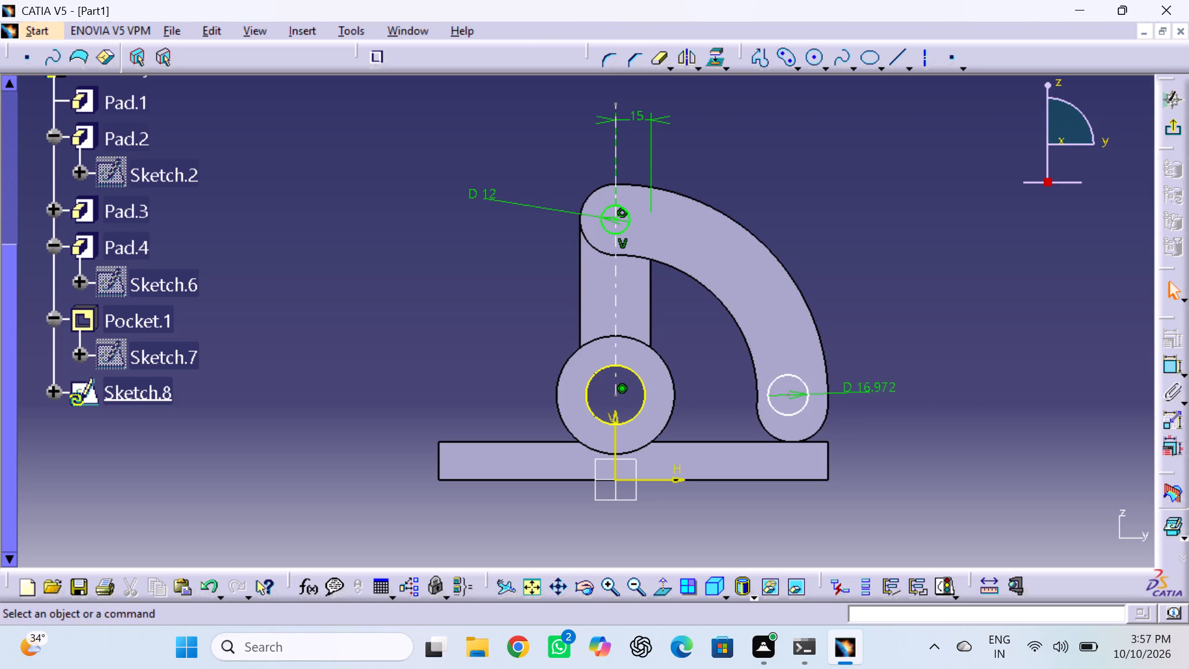
pyautogui.doubleClick(874, 389)
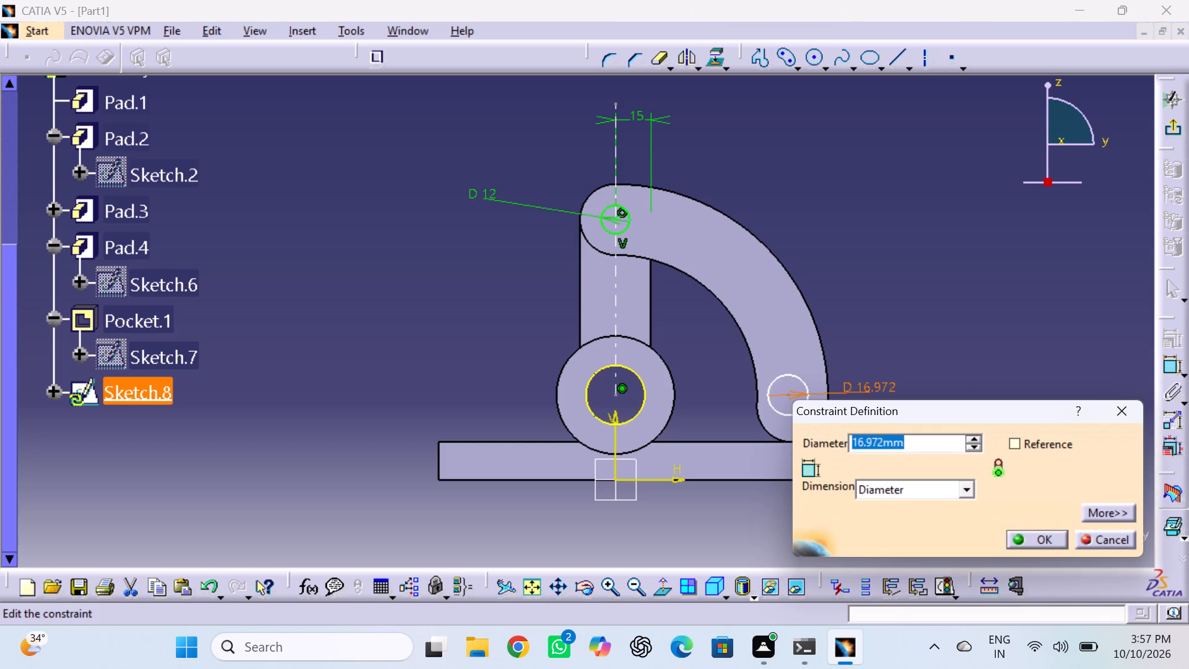
pyautogui.write('12')
pyautogui.press('Return')
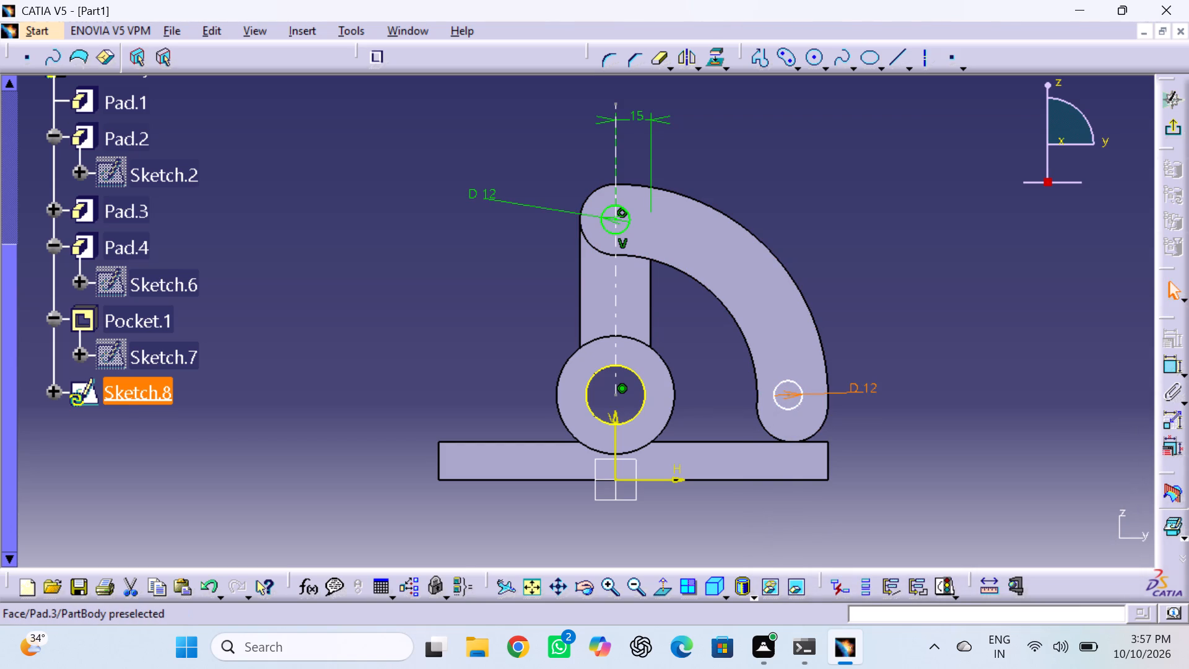
# Constrain the new circle's centre to 15 mm from the rounded edge at the curved arm's lower end.
pyautogui.click(1177, 368)
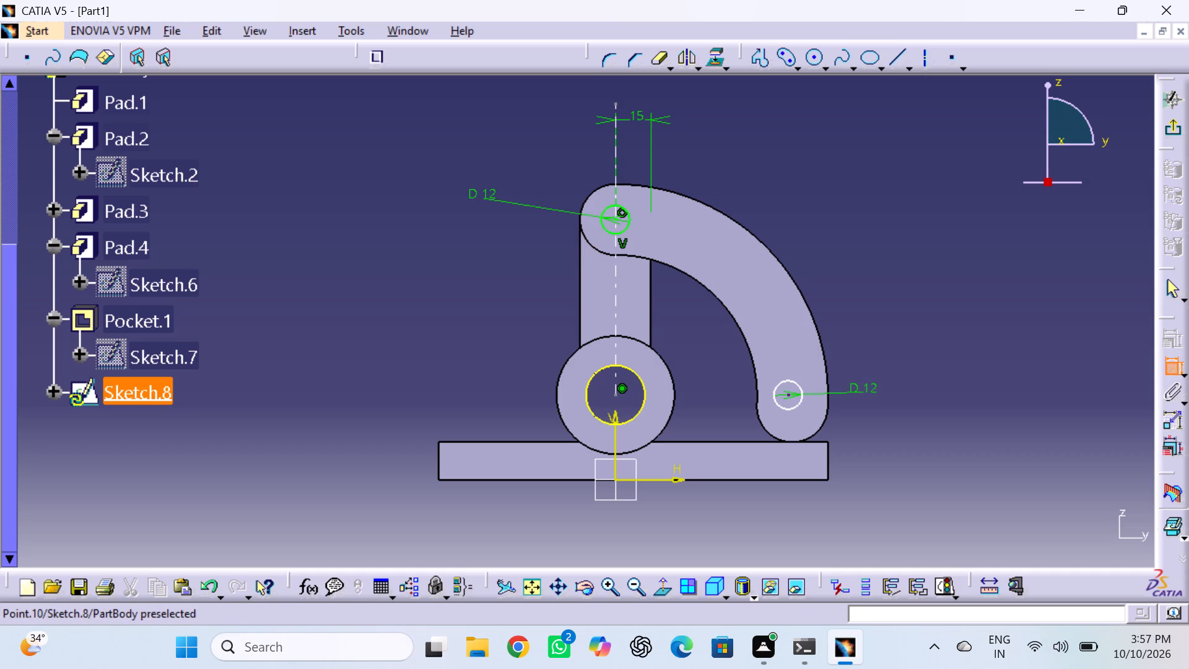
pyautogui.click(786, 395)
pyautogui.click(824, 423)
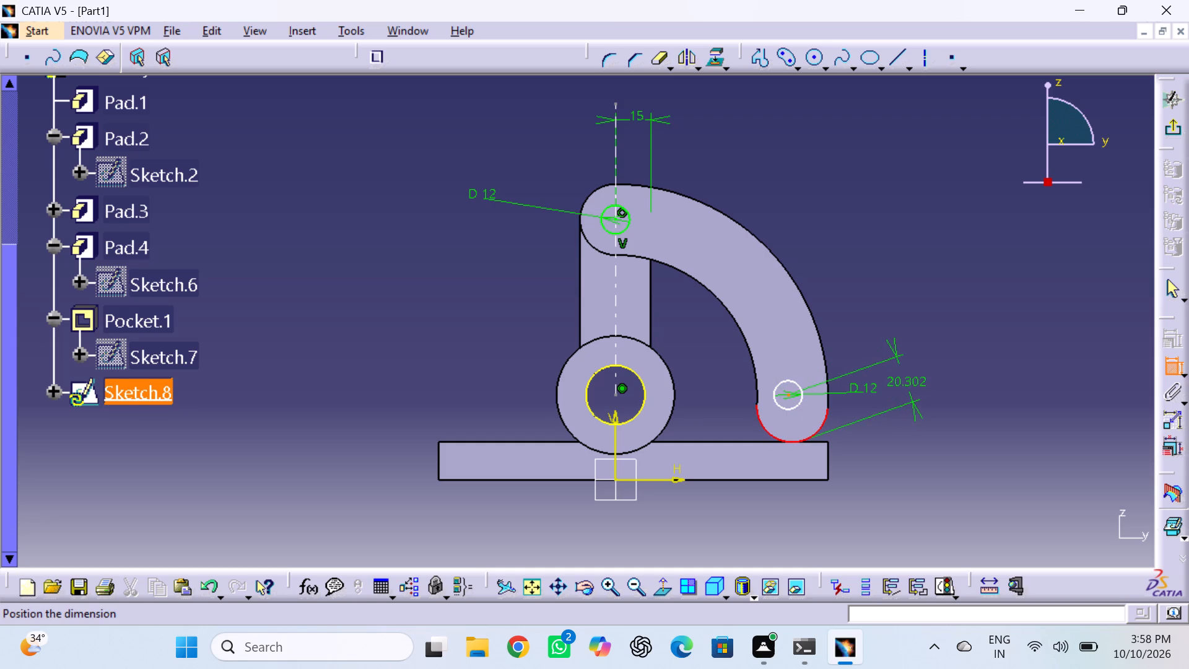
pyautogui.click(906, 382)
pyautogui.doubleClick(906, 382)
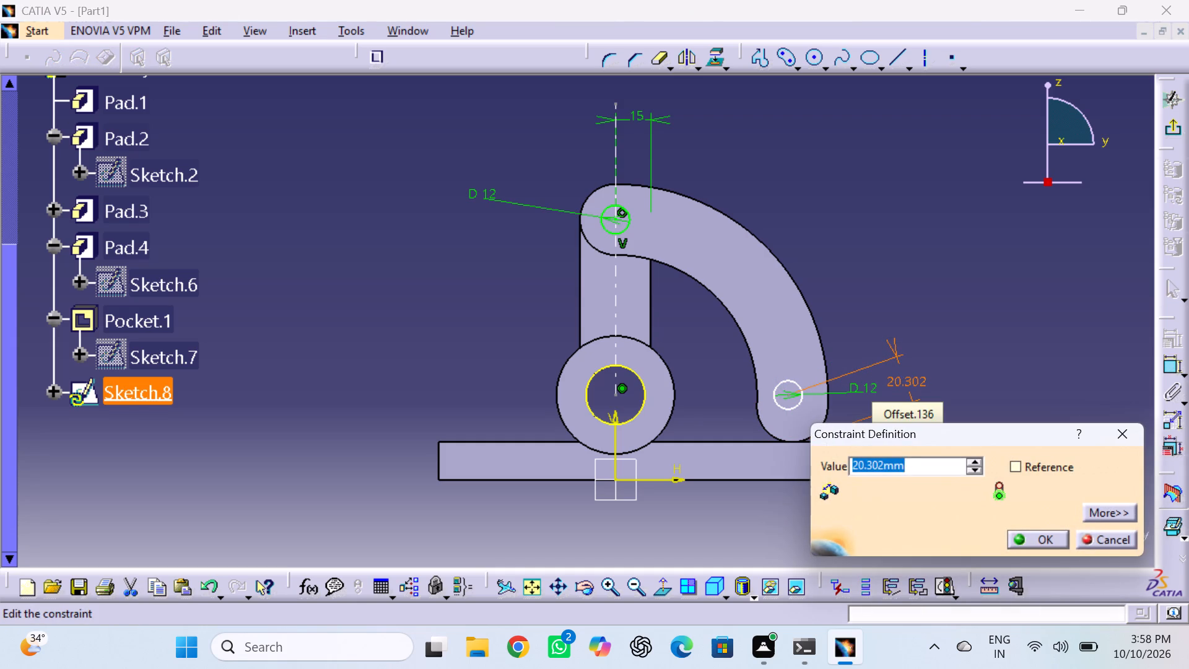
pyautogui.write('15')
pyautogui.press('Return')
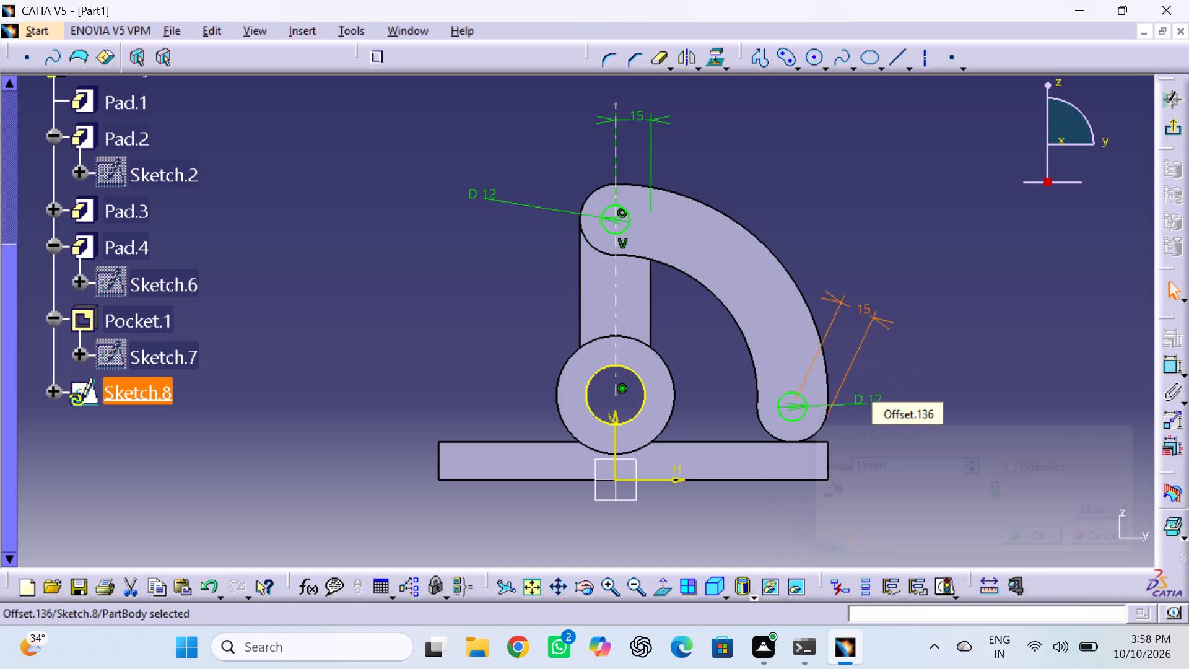
pyautogui.click(914, 361)
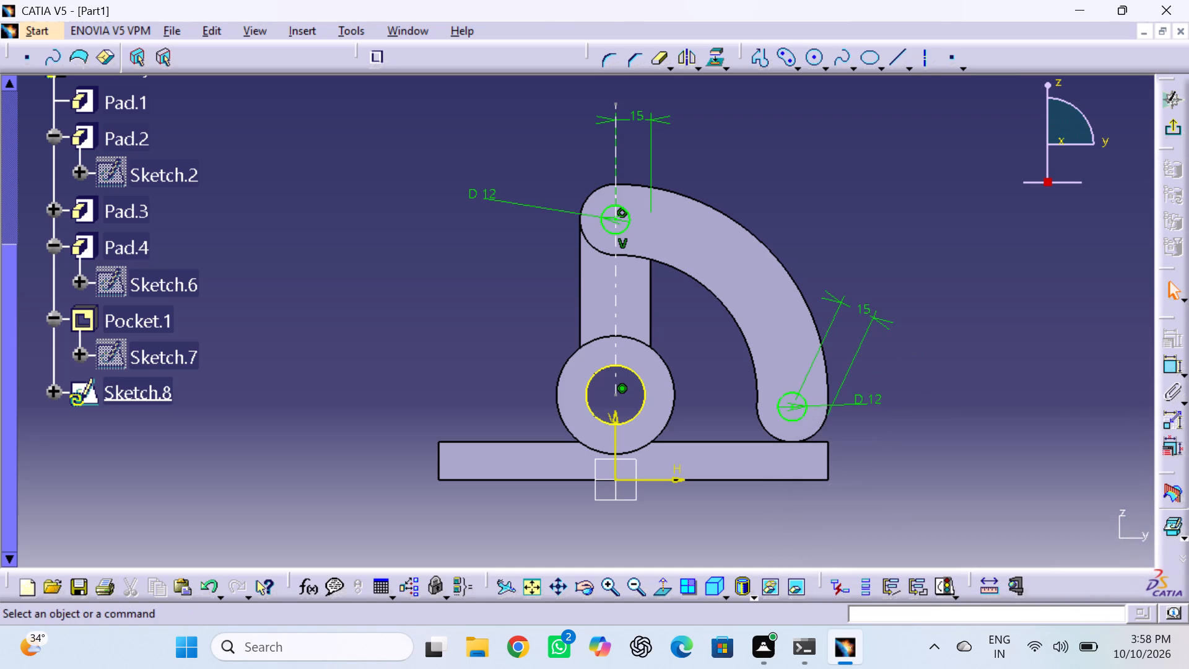
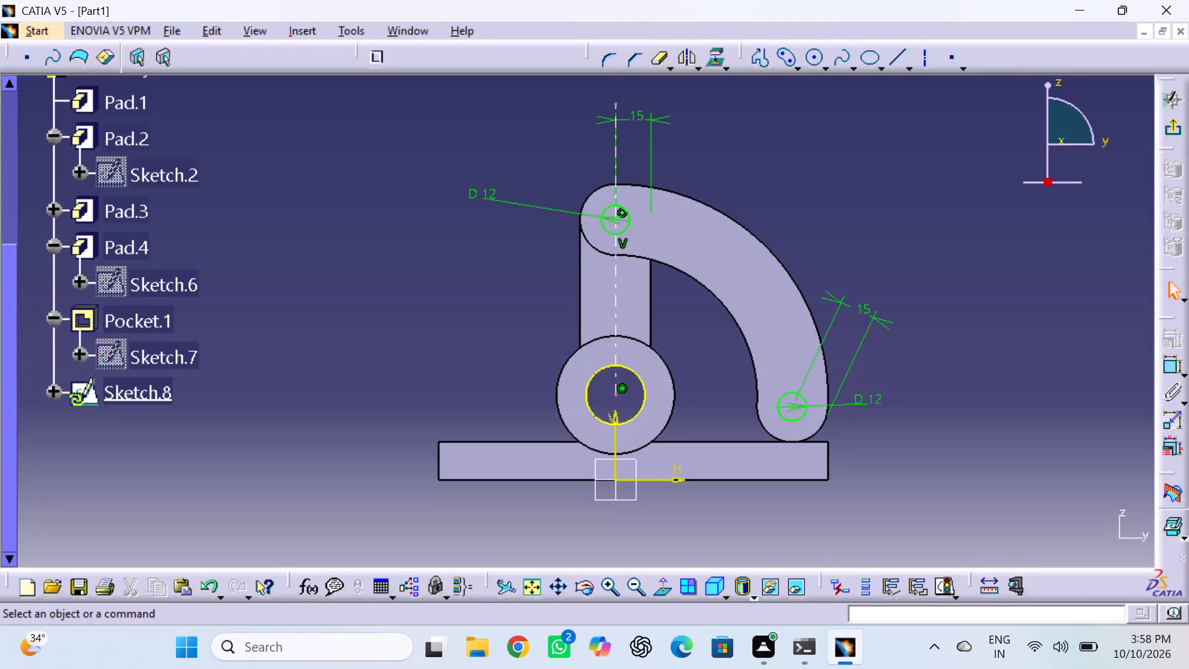
# Draw an inclined axis about 135 mm long from the hub centre across the curved arm and constrain it at 30° to the vertical axis.
pyautogui.click(817, 60)
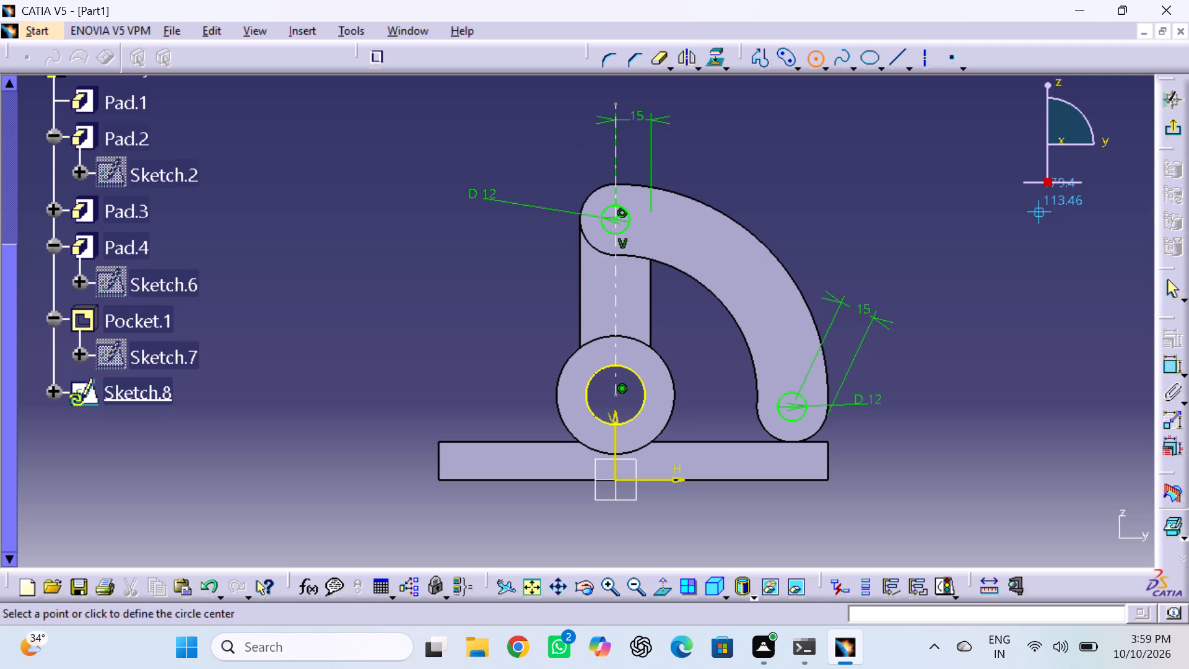
pyautogui.click(925, 56)
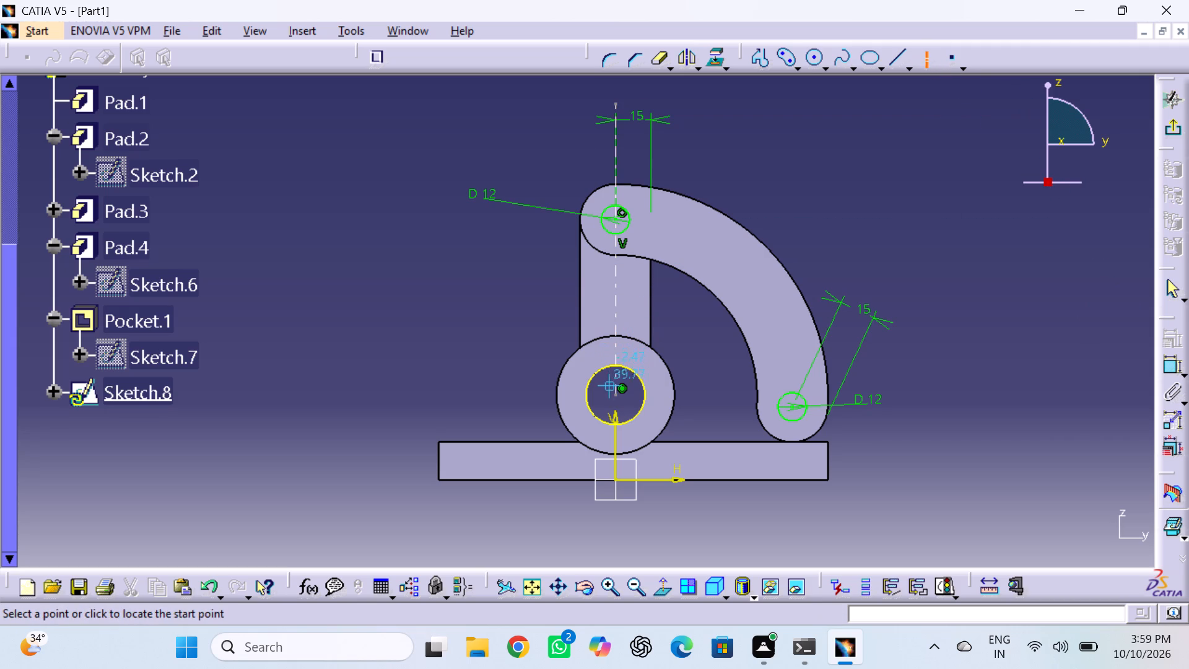
pyautogui.click(617, 398)
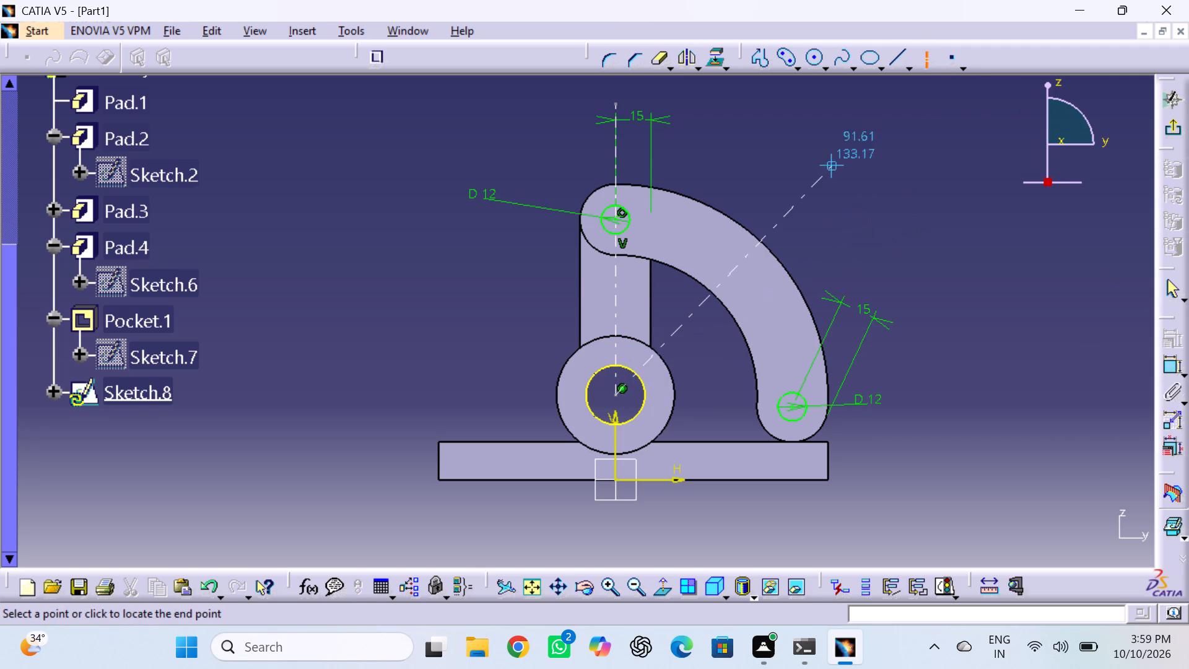
pyautogui.click(825, 157)
pyautogui.click(1174, 360)
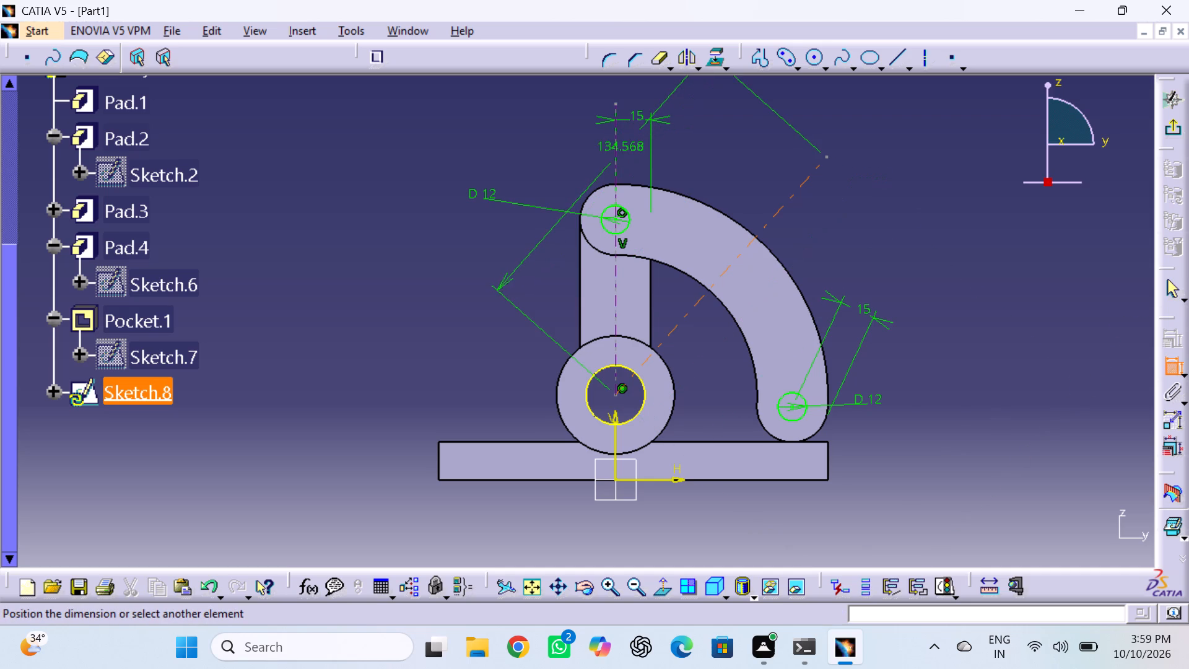
pyautogui.click(614, 164)
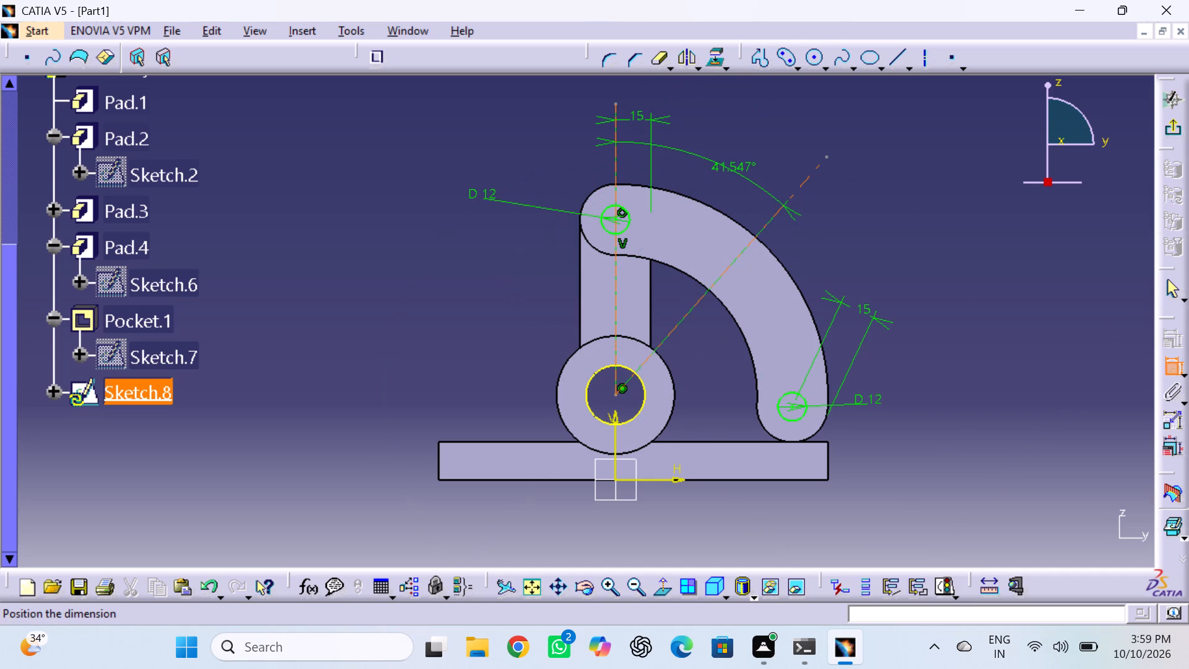
pyautogui.click(735, 170)
pyautogui.doubleClick(733, 165)
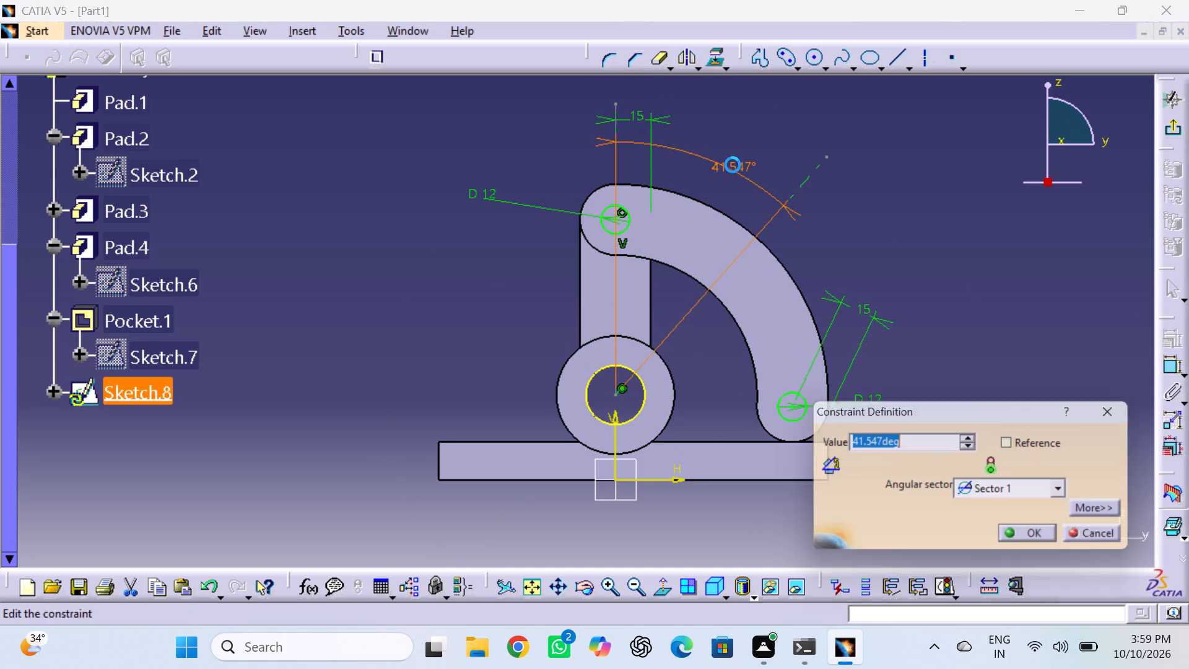
pyautogui.write('30')
pyautogui.press('Return')
pyautogui.click(823, 170)
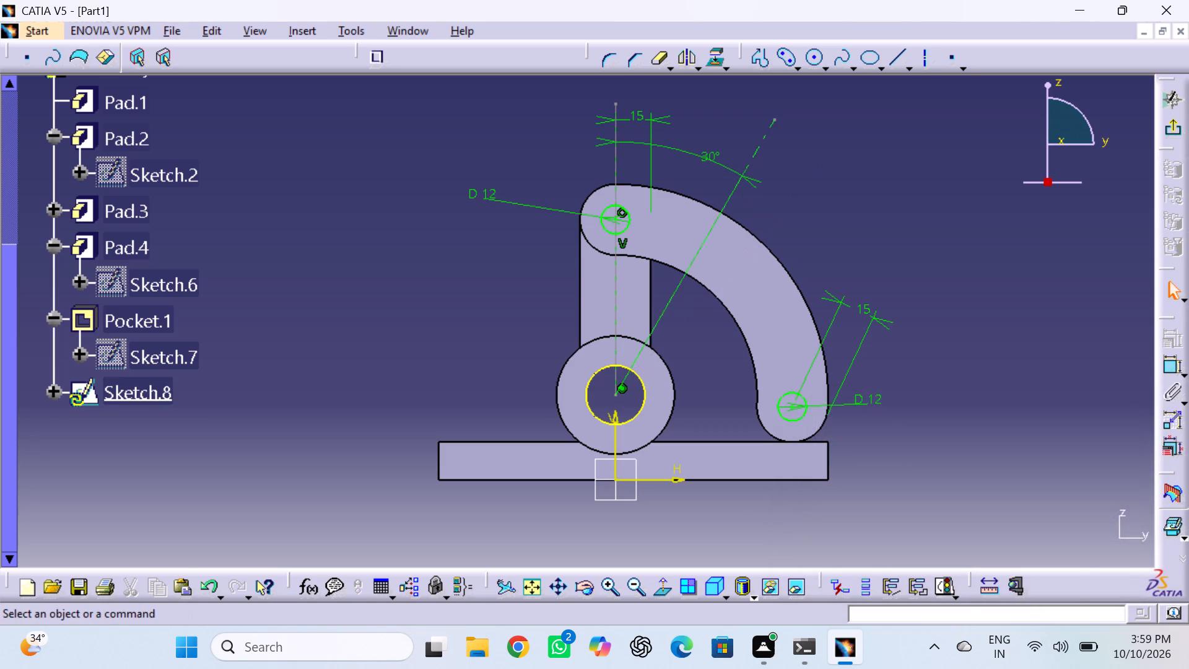
# Draw a second, flatter axis about 134 mm long from the hub centre and constrain it at 30° to the first inclined axis.
pyautogui.click(928, 64)
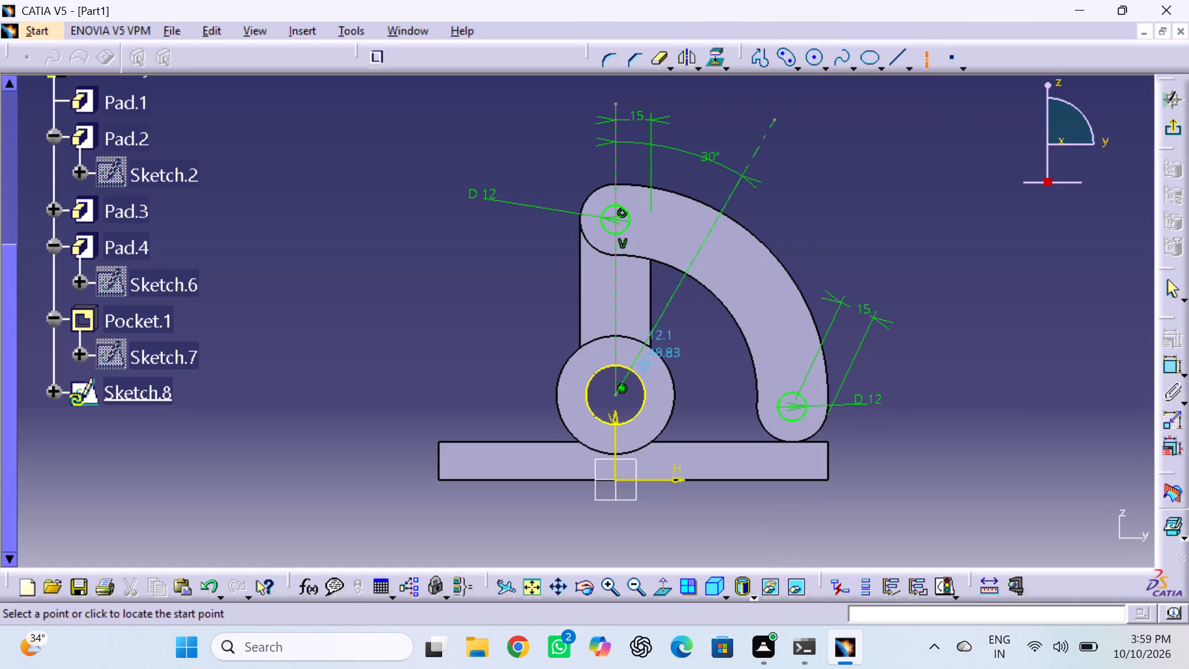
pyautogui.click(616, 391)
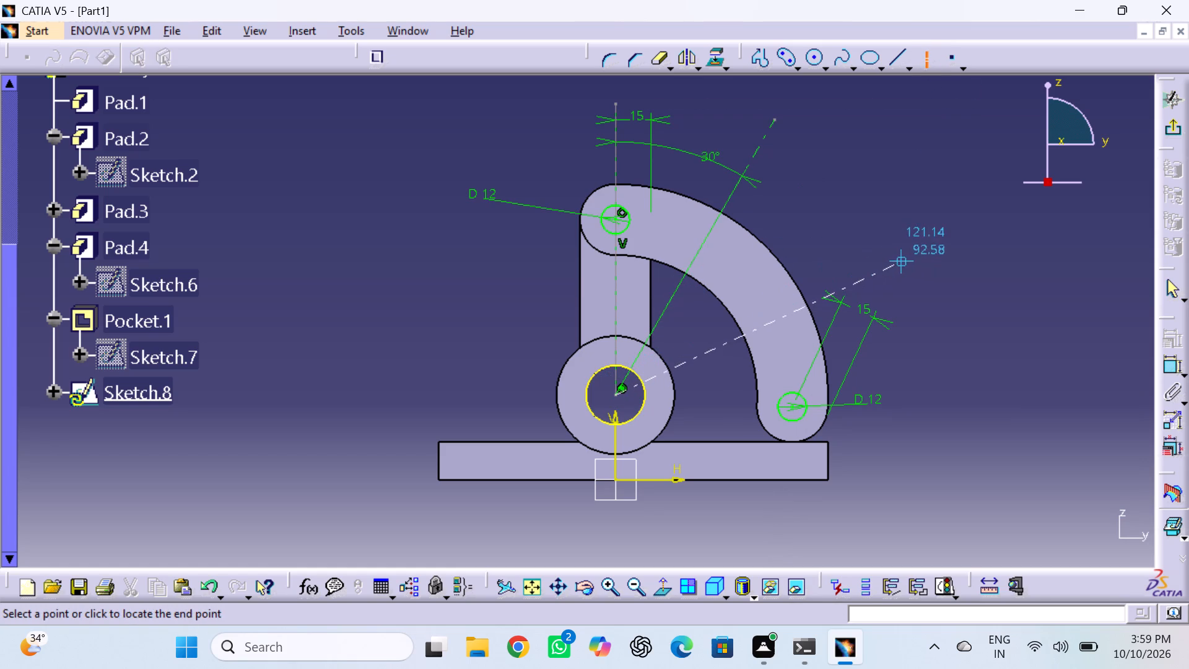
pyautogui.click(902, 260)
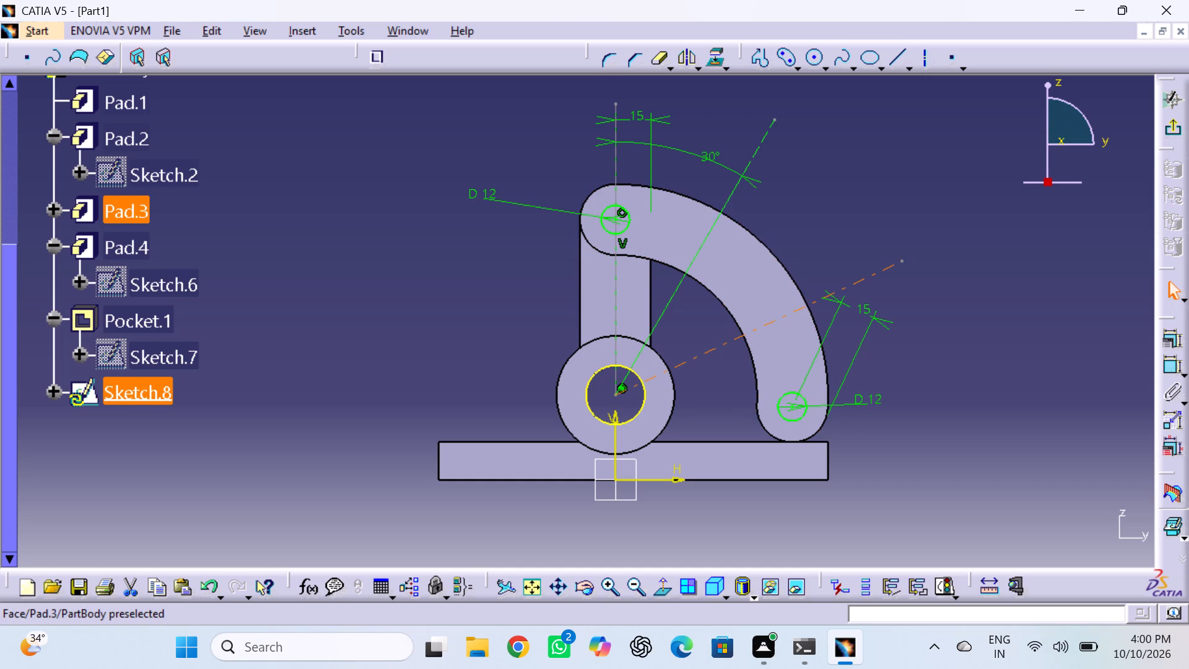
pyautogui.click(1168, 362)
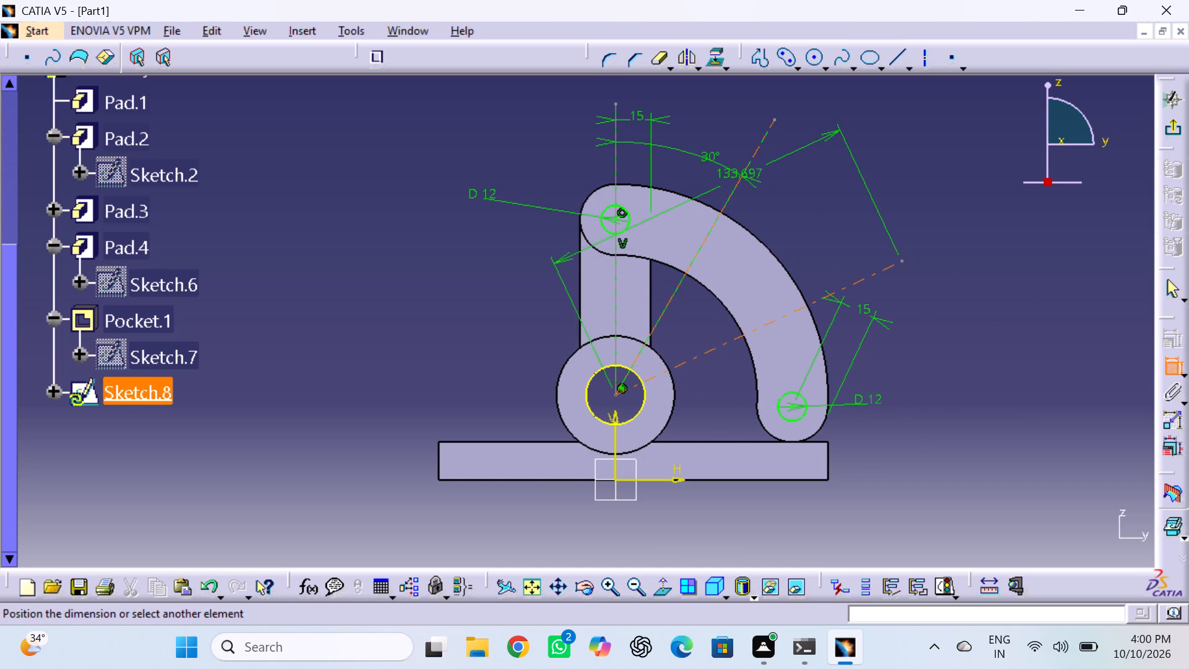
pyautogui.click(726, 193)
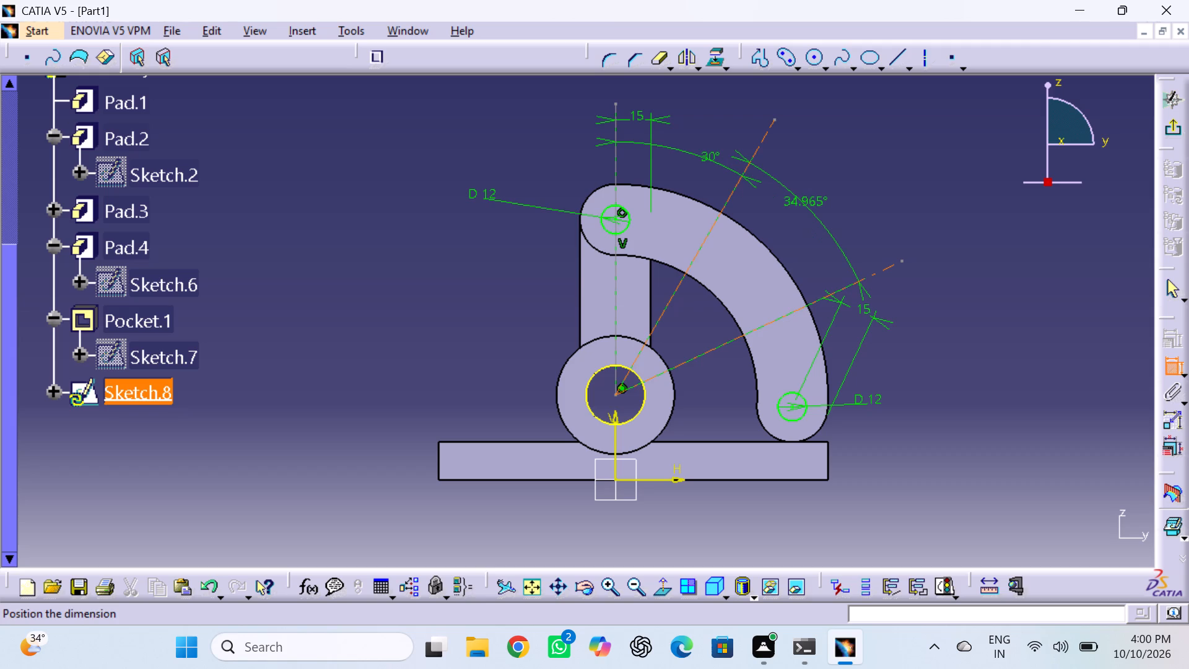
pyautogui.click(806, 206)
pyautogui.doubleClick(807, 201)
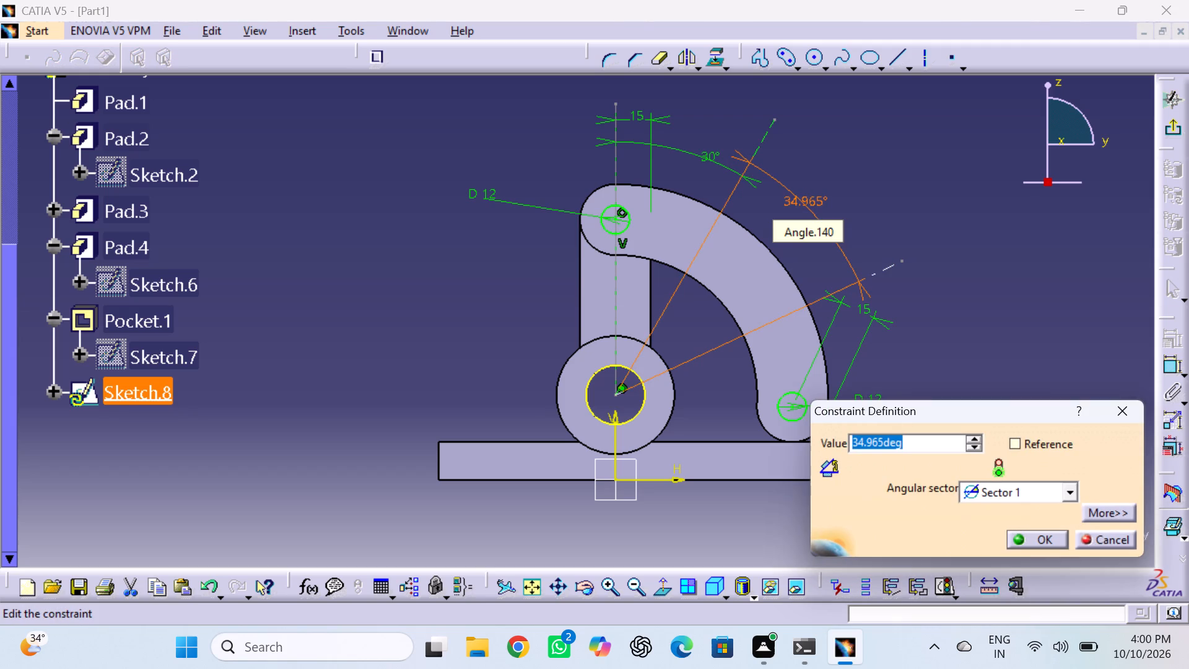
pyautogui.write('30')
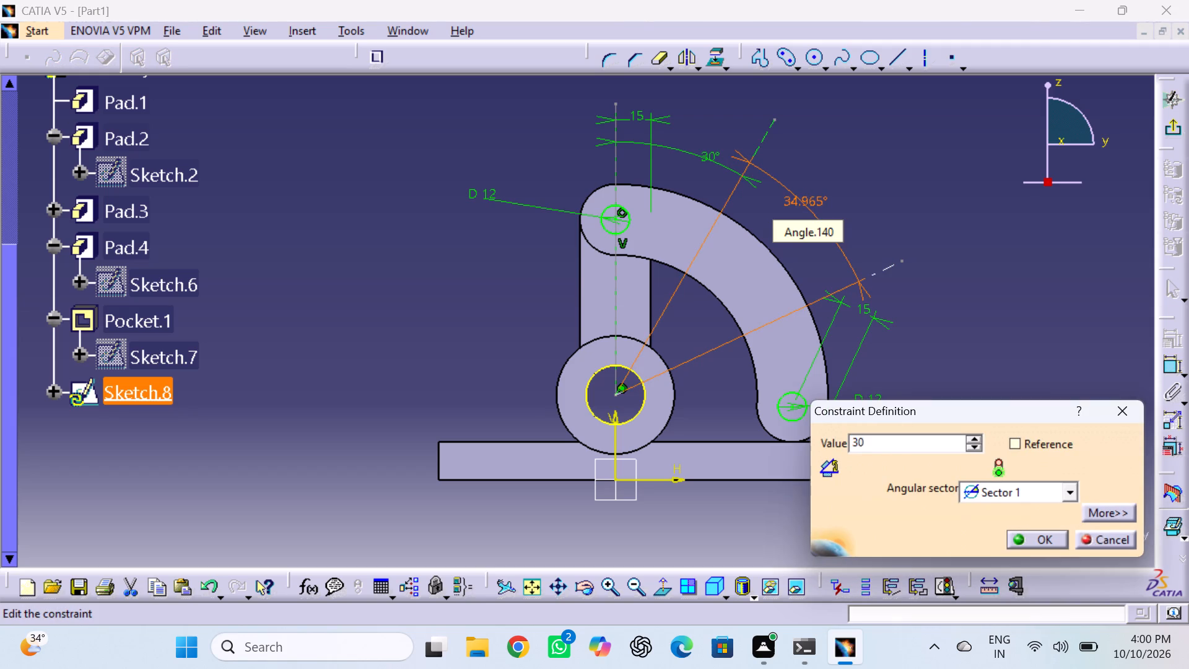
pyautogui.press('Return')
pyautogui.click(841, 217)
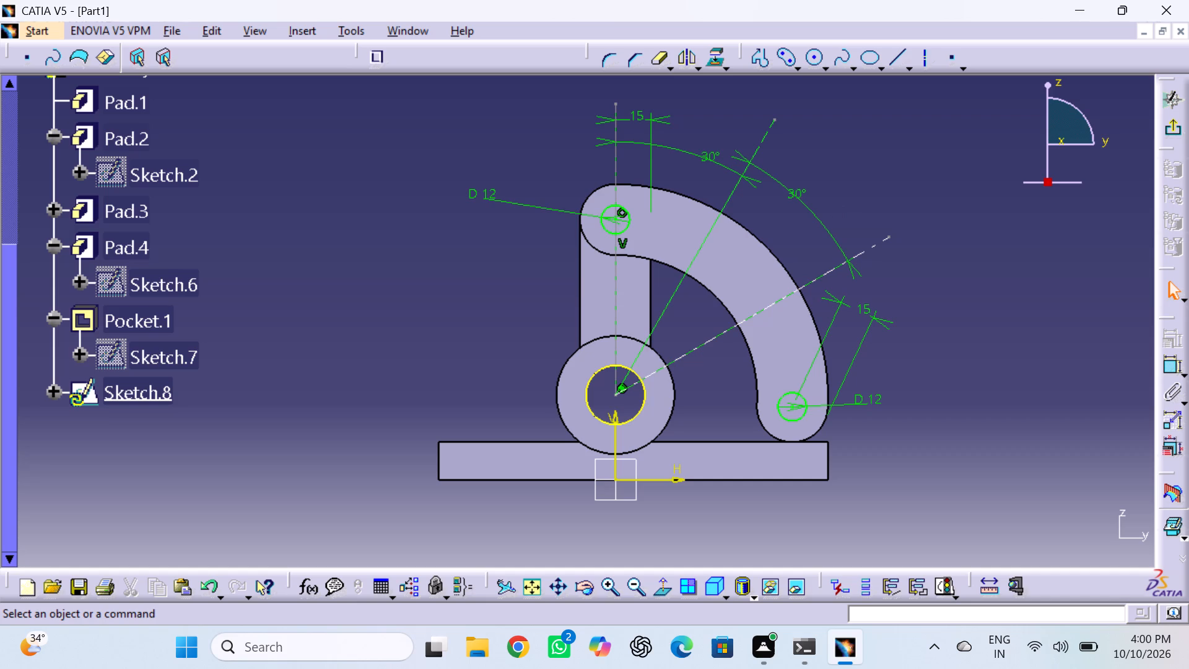
# Mirror the circle at the curved arm's upper end about the first inclined axis.
pyautogui.click(629, 225)
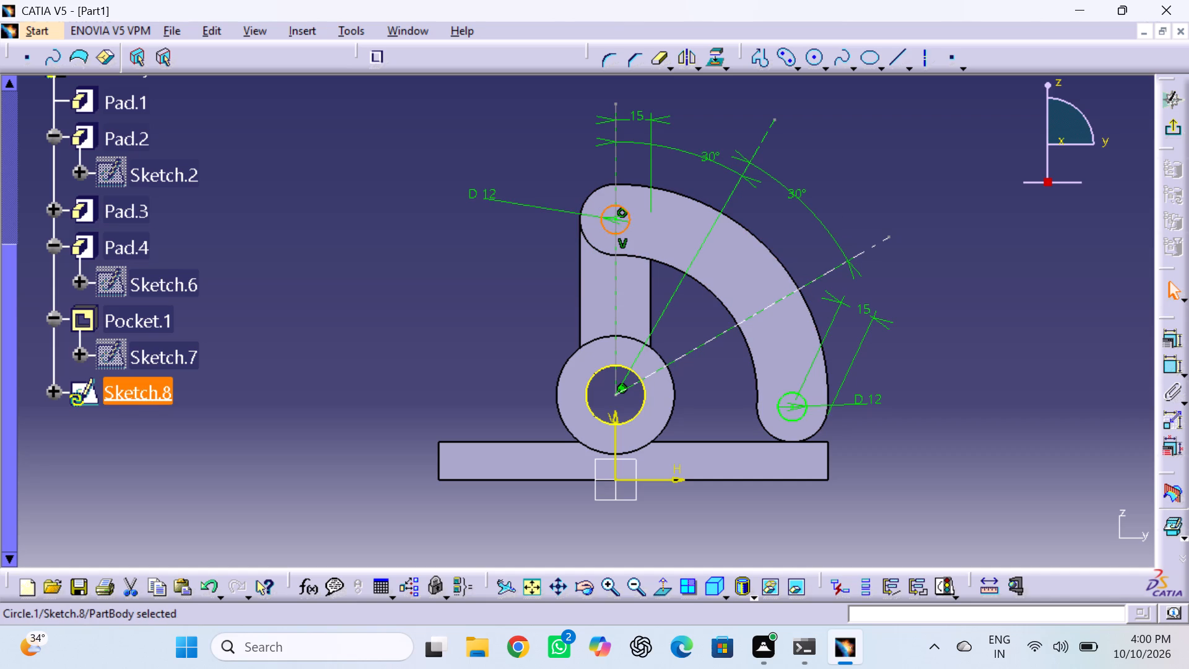
pyautogui.click(687, 59)
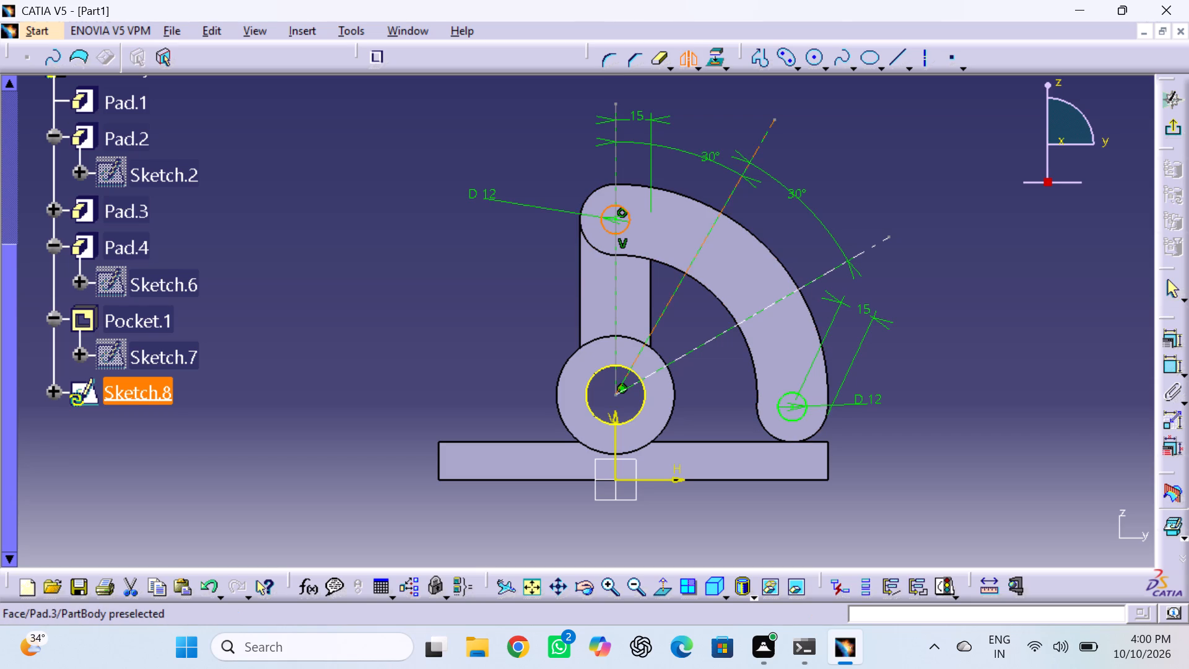
pyautogui.click(701, 240)
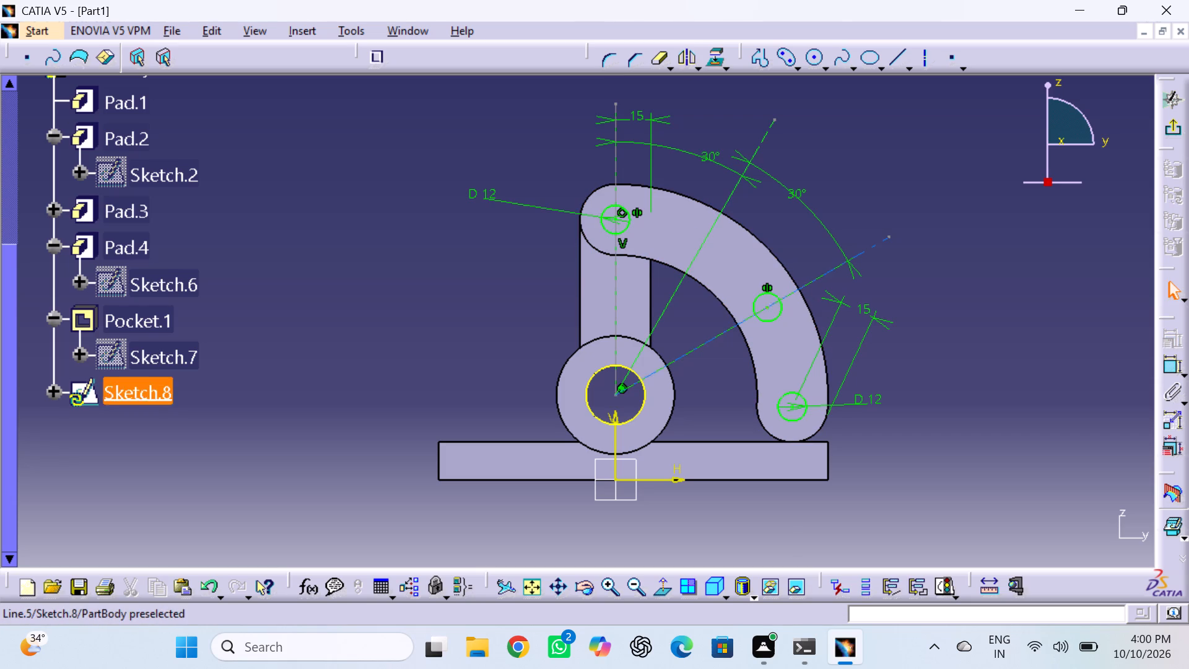
# Mirror the circle at the curved arm's lower end about the second, flatter inclined axis.
pyautogui.click(787, 392)
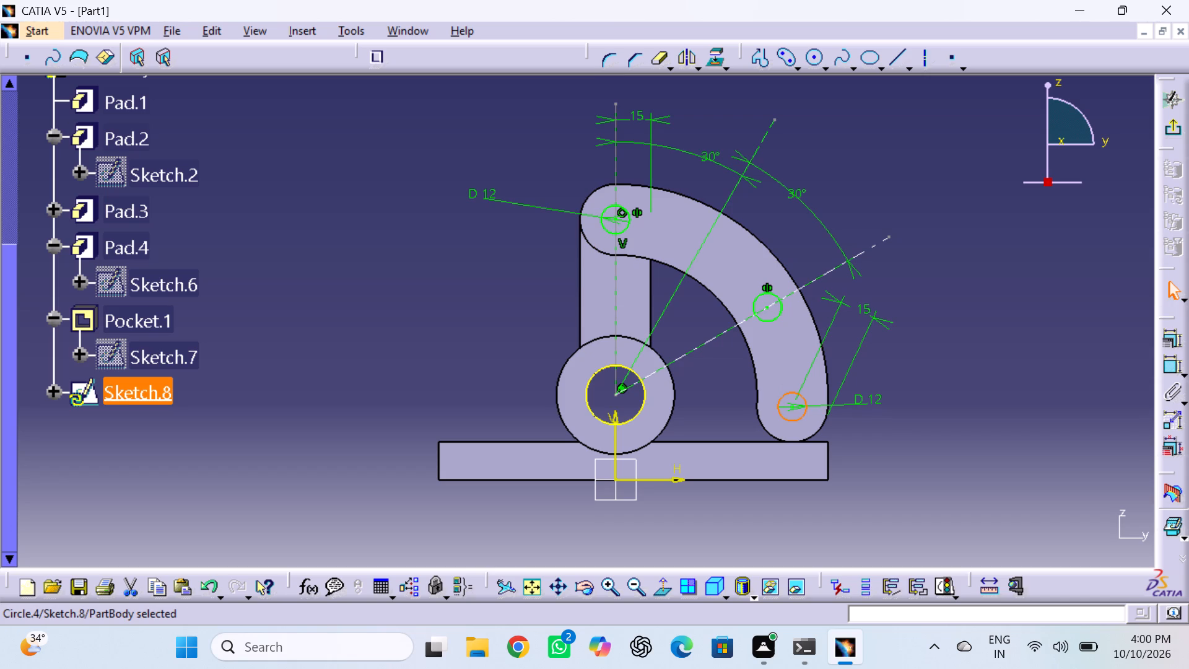
pyautogui.doubleClick(686, 59)
pyautogui.click(811, 276)
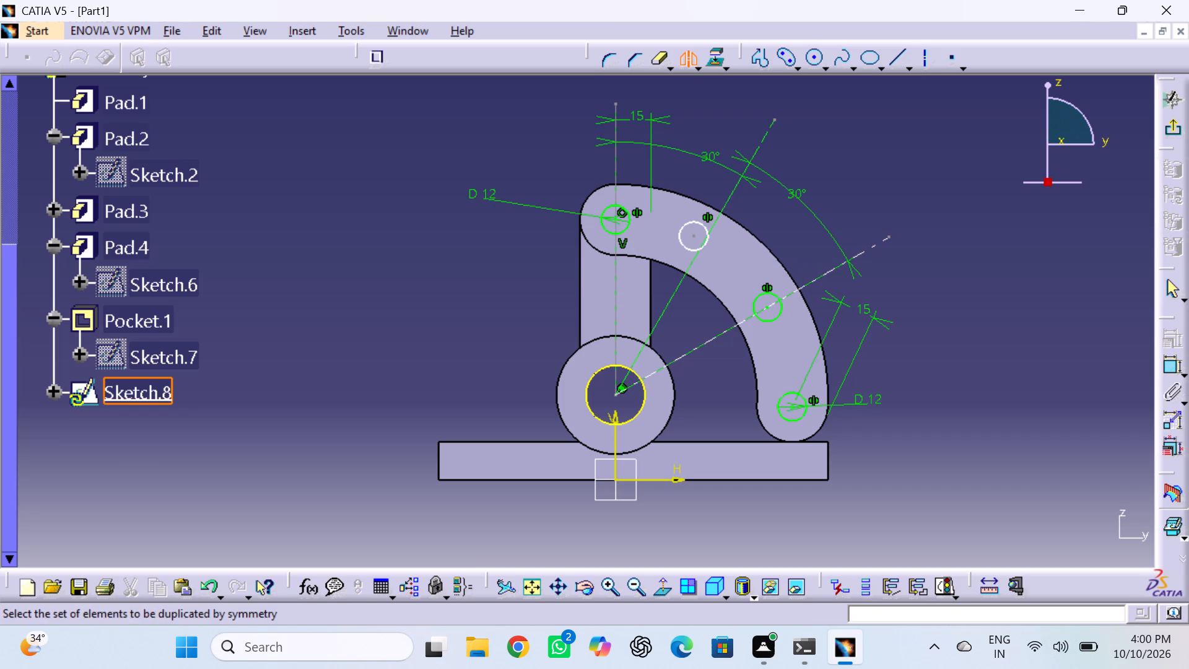
pyautogui.doubleClick(876, 222)
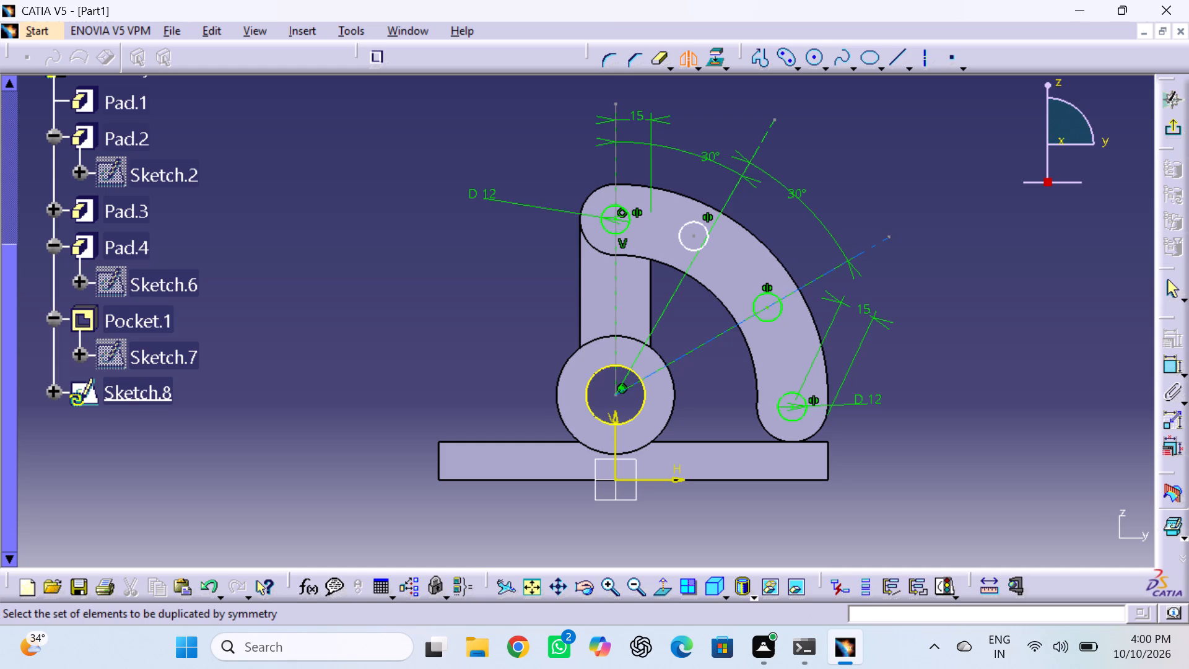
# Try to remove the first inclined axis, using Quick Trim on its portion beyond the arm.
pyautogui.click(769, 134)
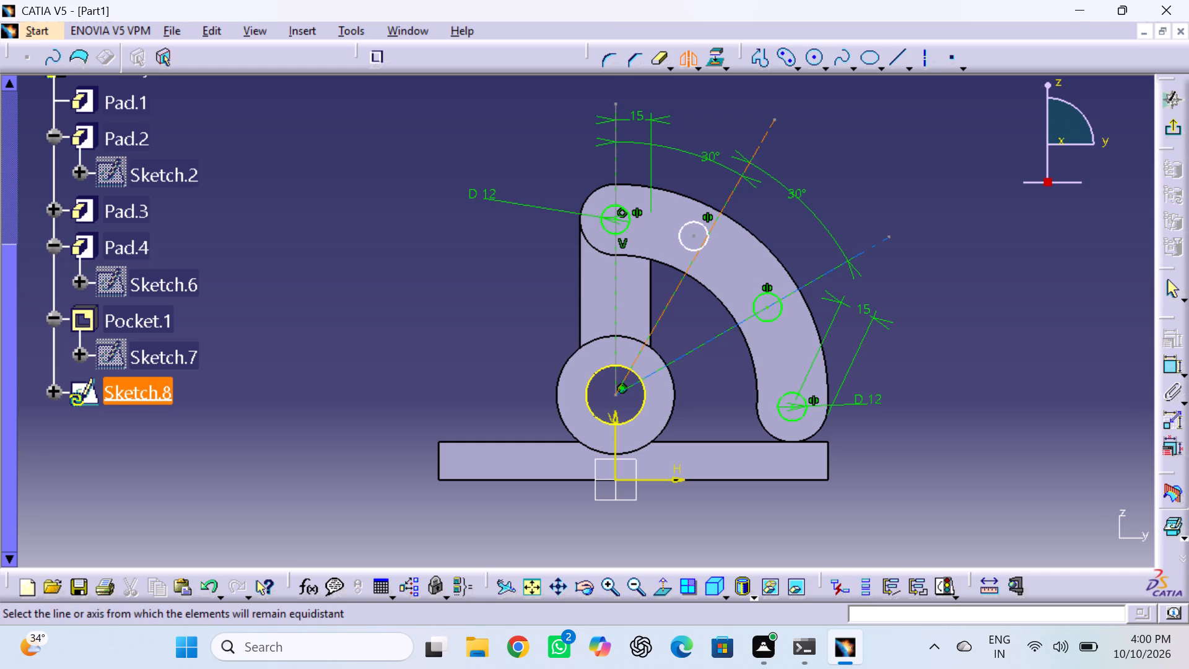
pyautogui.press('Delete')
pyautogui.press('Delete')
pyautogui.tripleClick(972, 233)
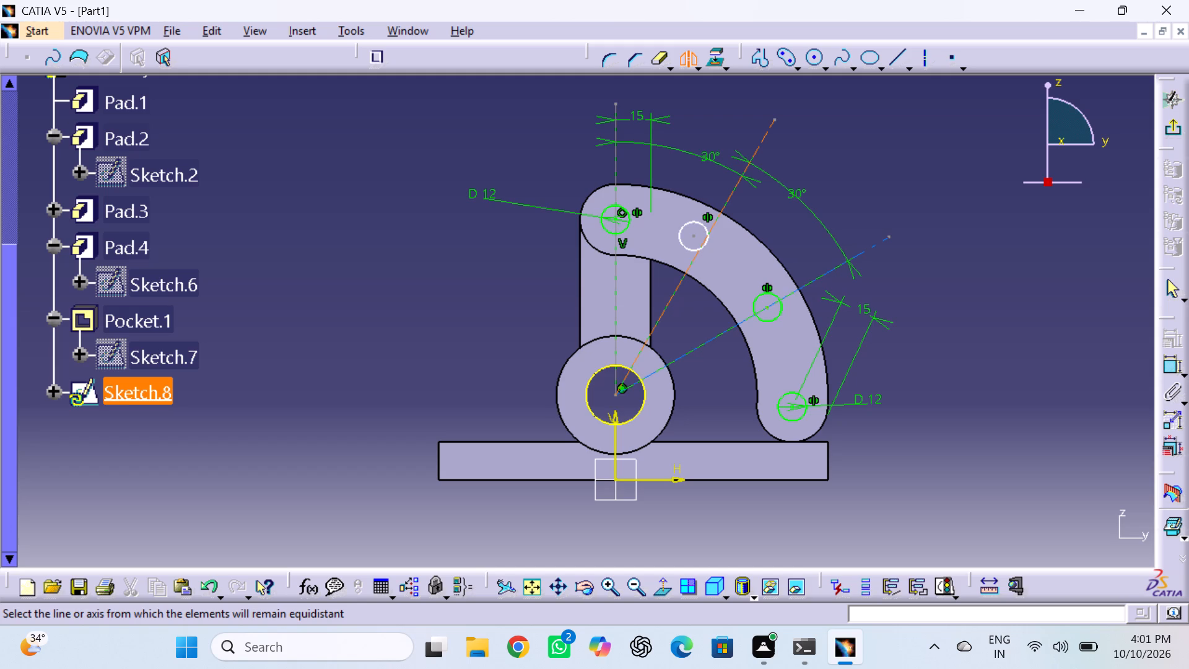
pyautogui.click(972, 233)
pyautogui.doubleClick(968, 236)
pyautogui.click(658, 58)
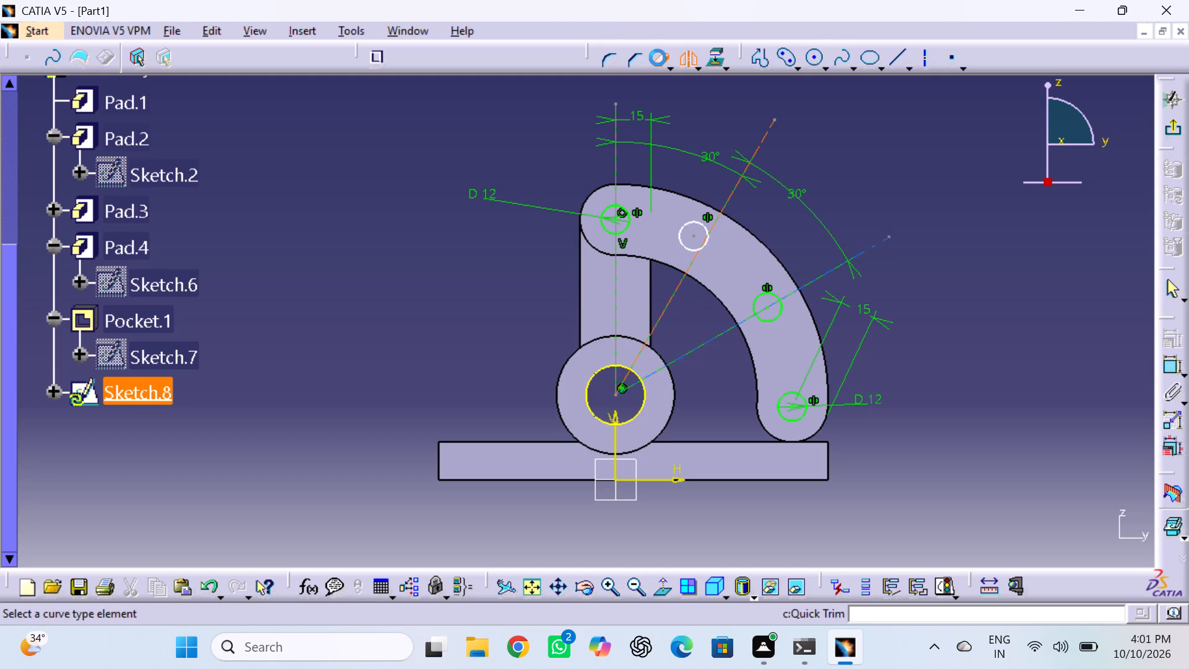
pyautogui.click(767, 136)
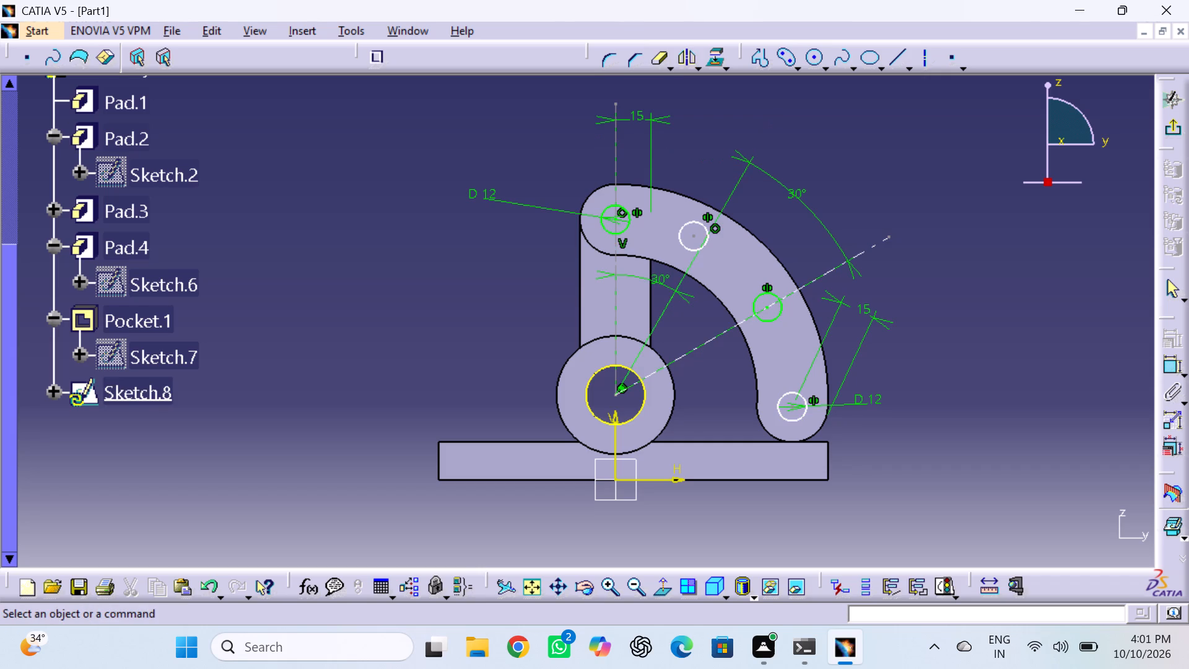
# Delete both inclined axes running from the hub centre, leaving the mirrored circles in the sketch.
pyautogui.click(863, 252)
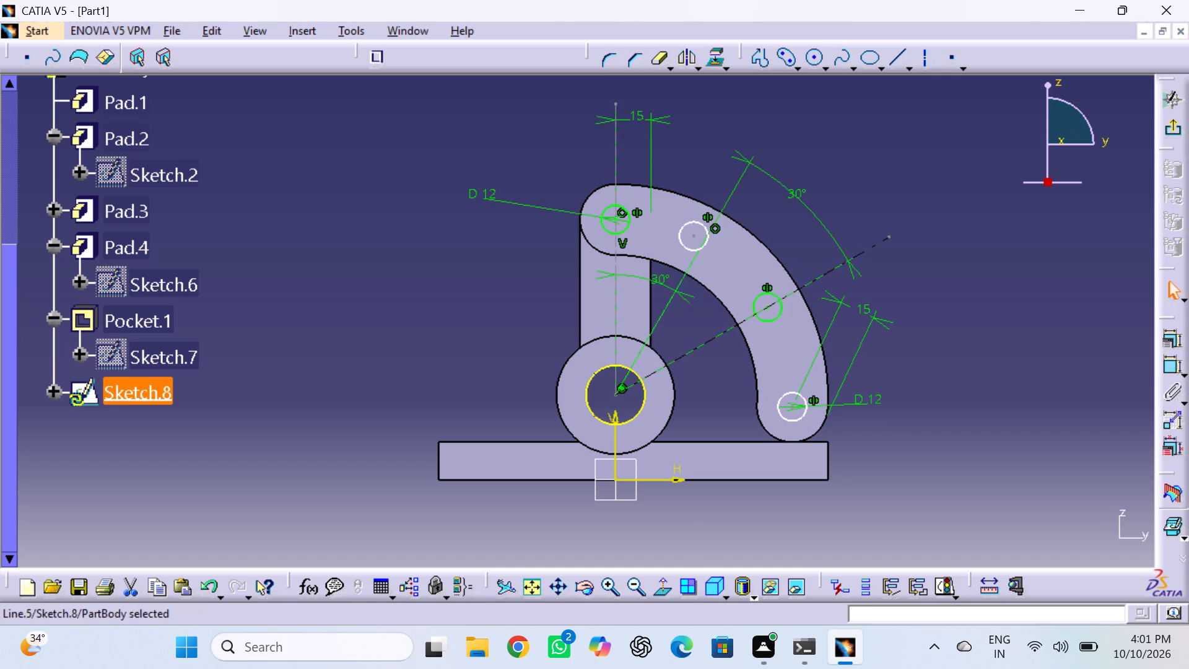
pyautogui.rightClick(707, 354)
pyautogui.rightClick(710, 338)
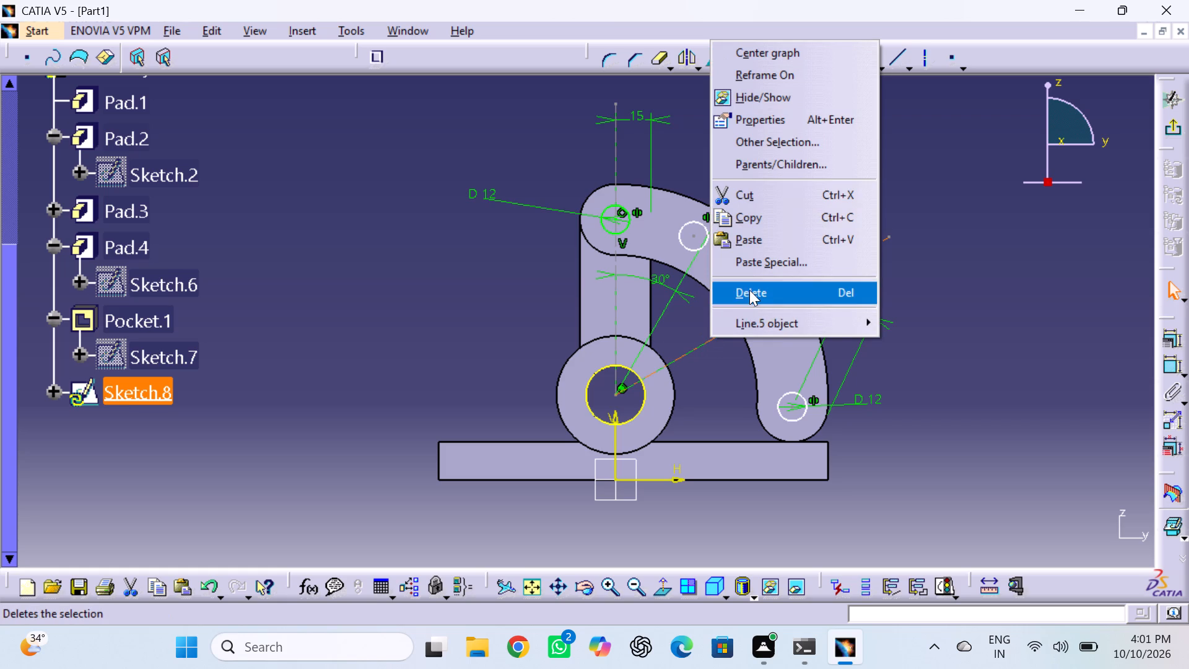
pyautogui.click(748, 296)
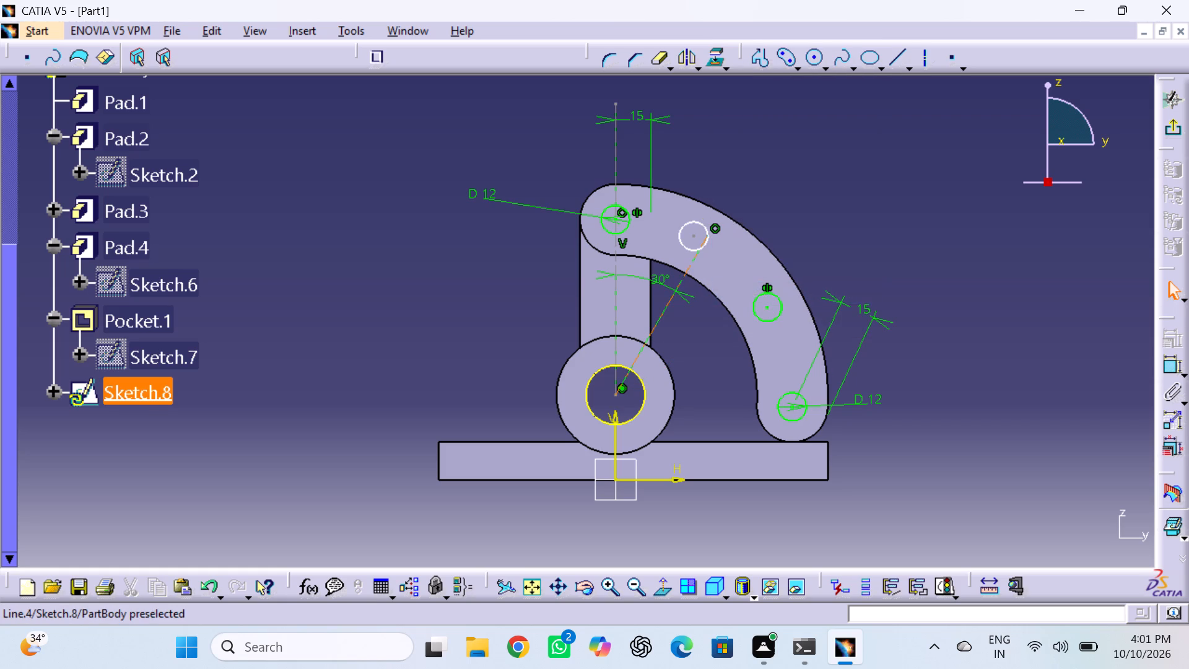
pyautogui.rightClick(674, 302)
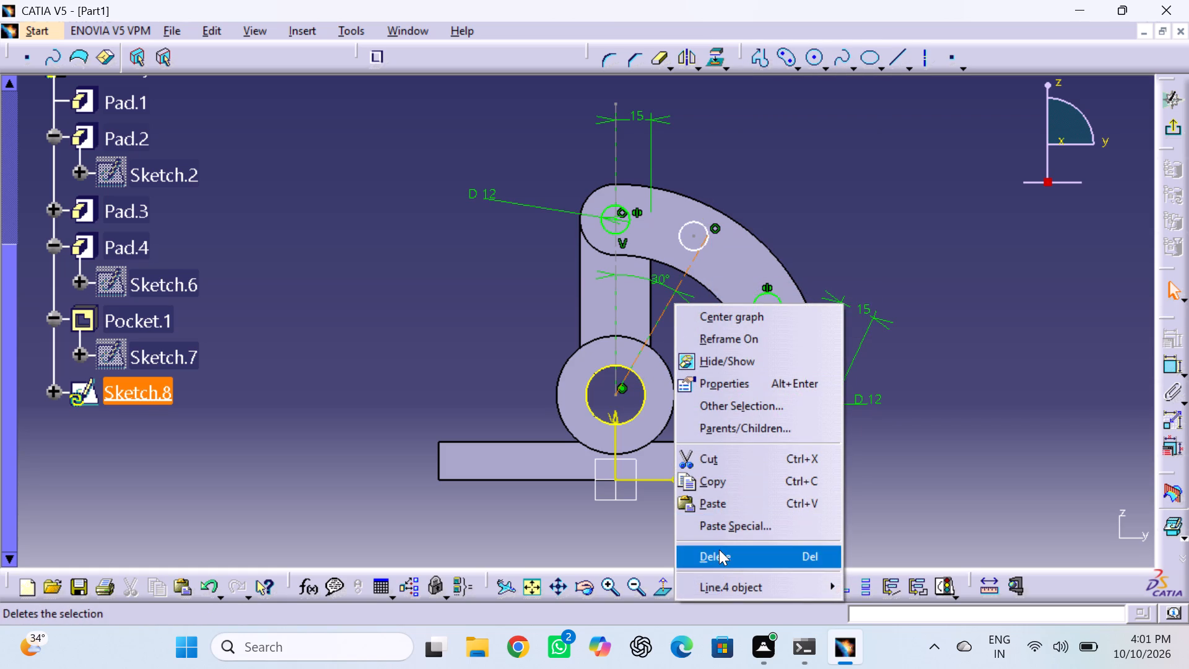
pyautogui.click(720, 550)
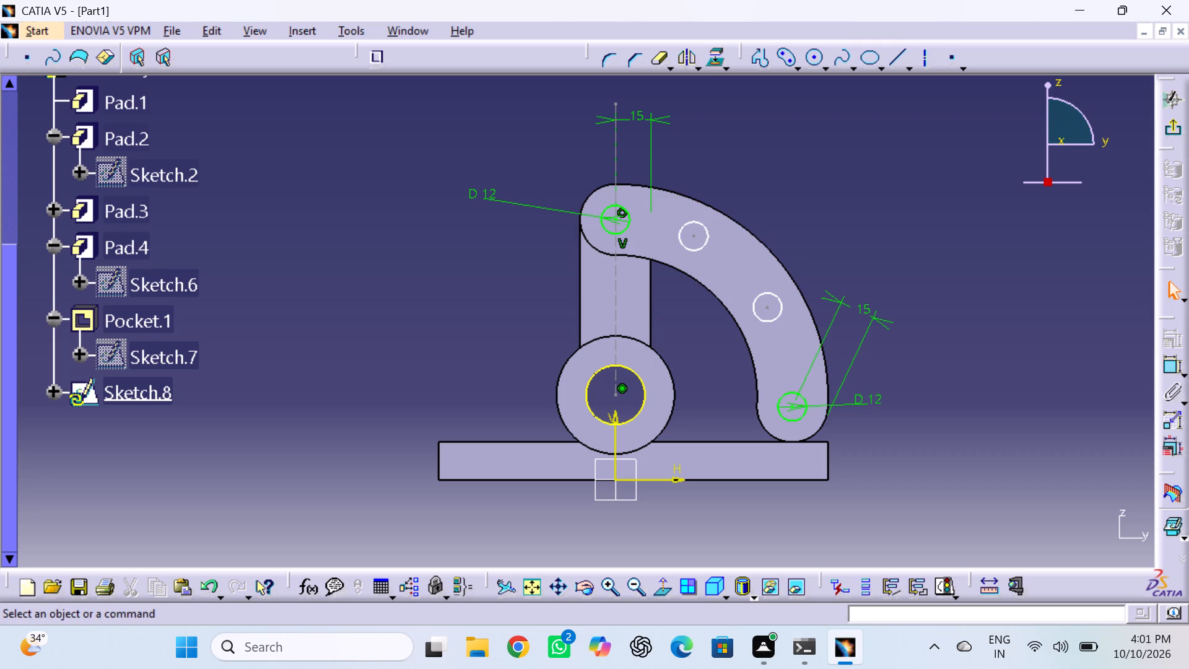
# Delete the projected circle on the hub bore's edge from the sketch.
pyautogui.rightClick(639, 407)
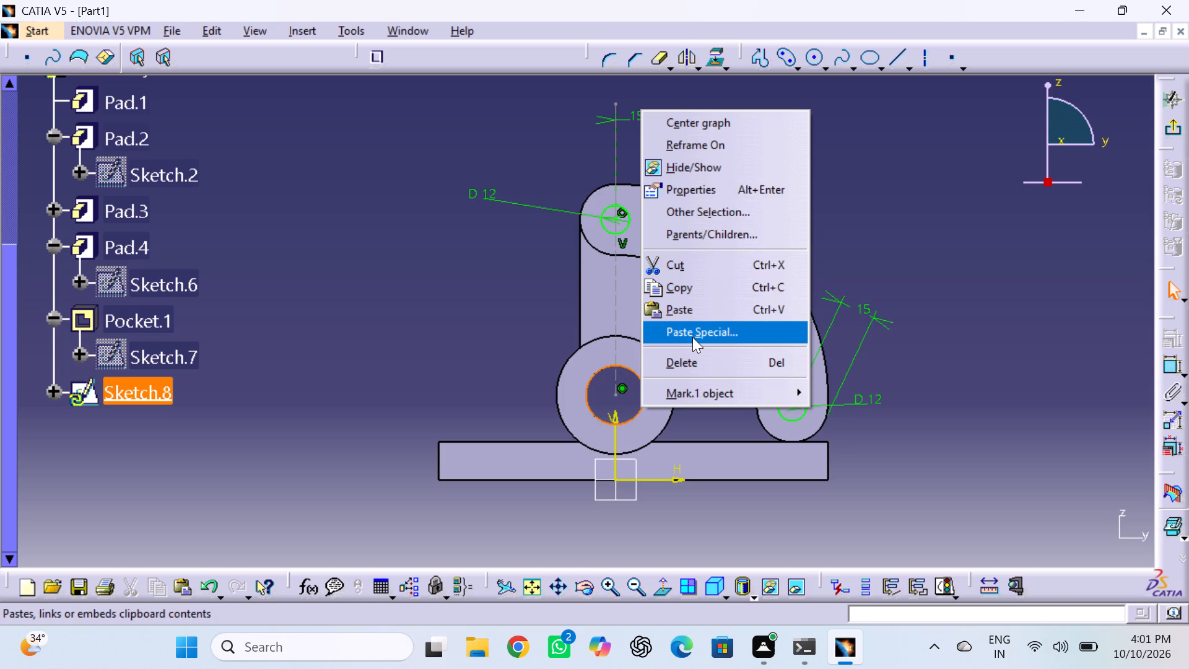
pyautogui.click(687, 370)
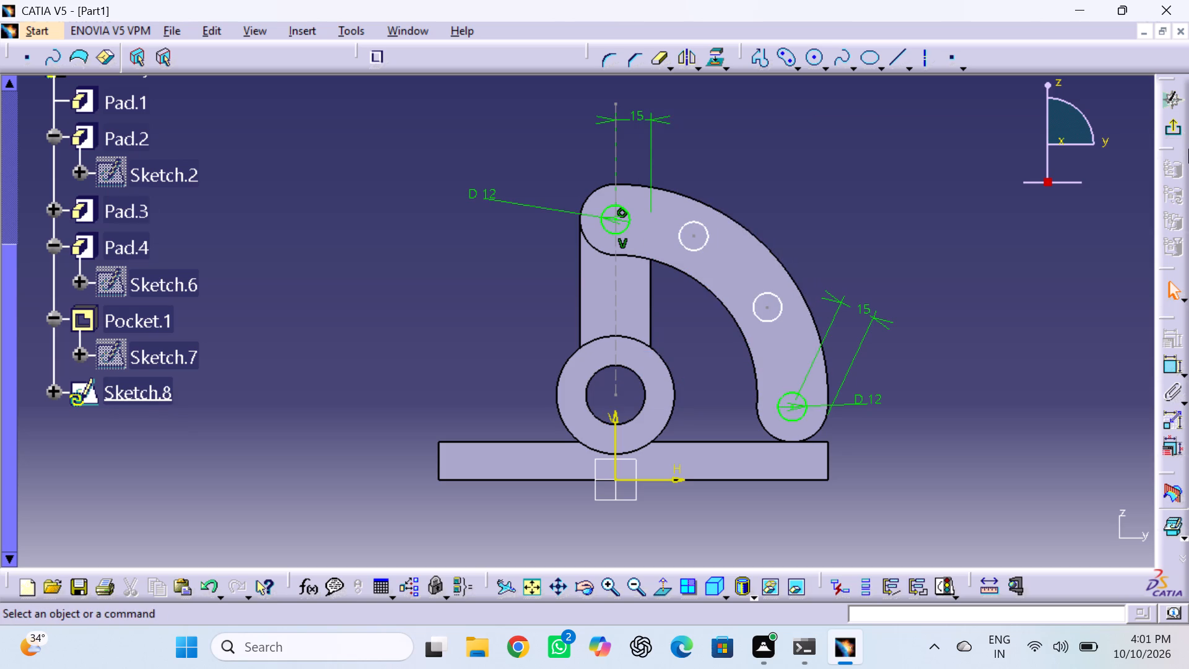
# Exit the sketch and pocket the four Sketch.8 circles through the curved arm with the Up to next limit and 0 mm offset.
pyautogui.click(1177, 133)
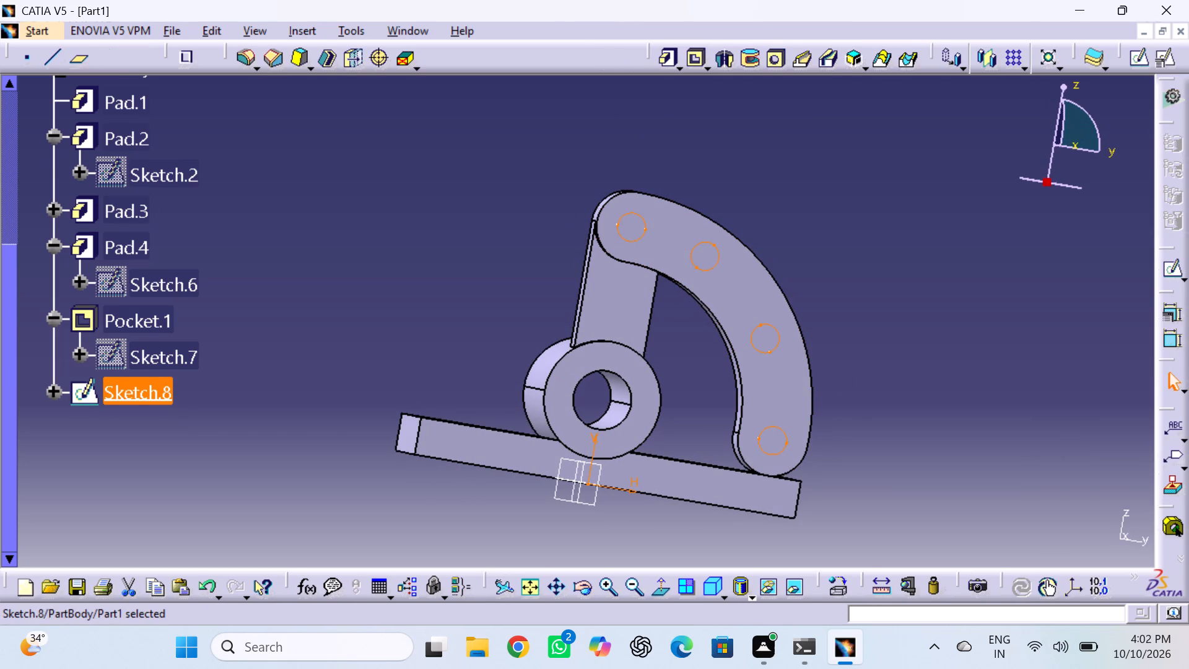
pyautogui.click(693, 58)
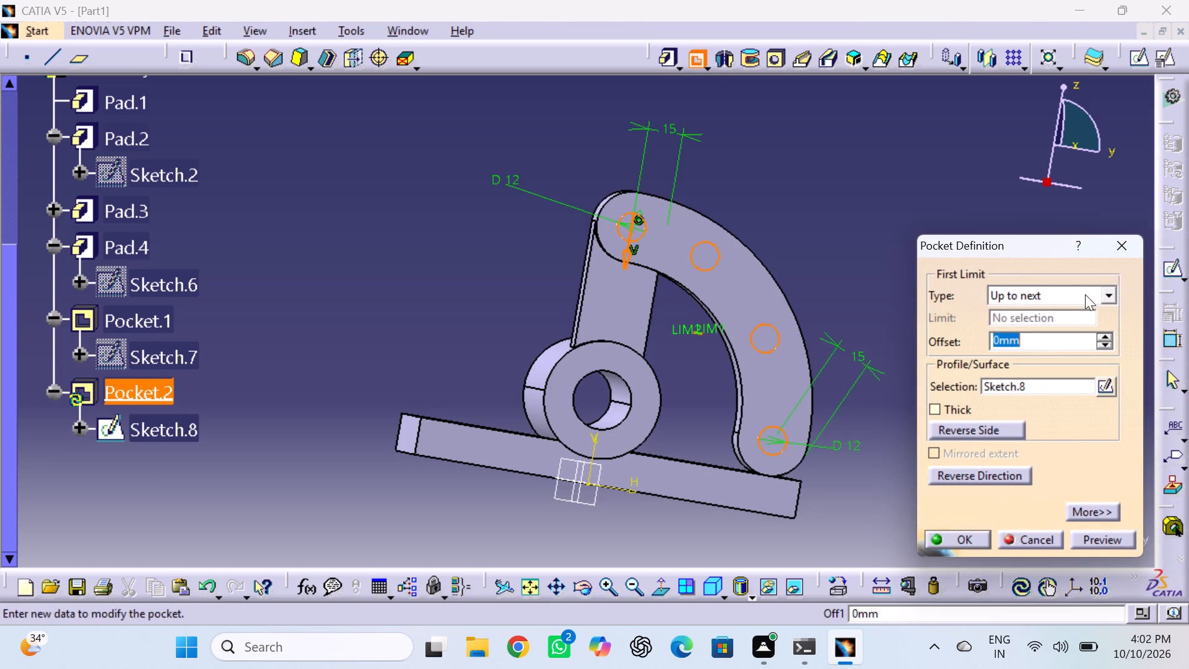
pyautogui.click(966, 538)
pyautogui.click(883, 401)
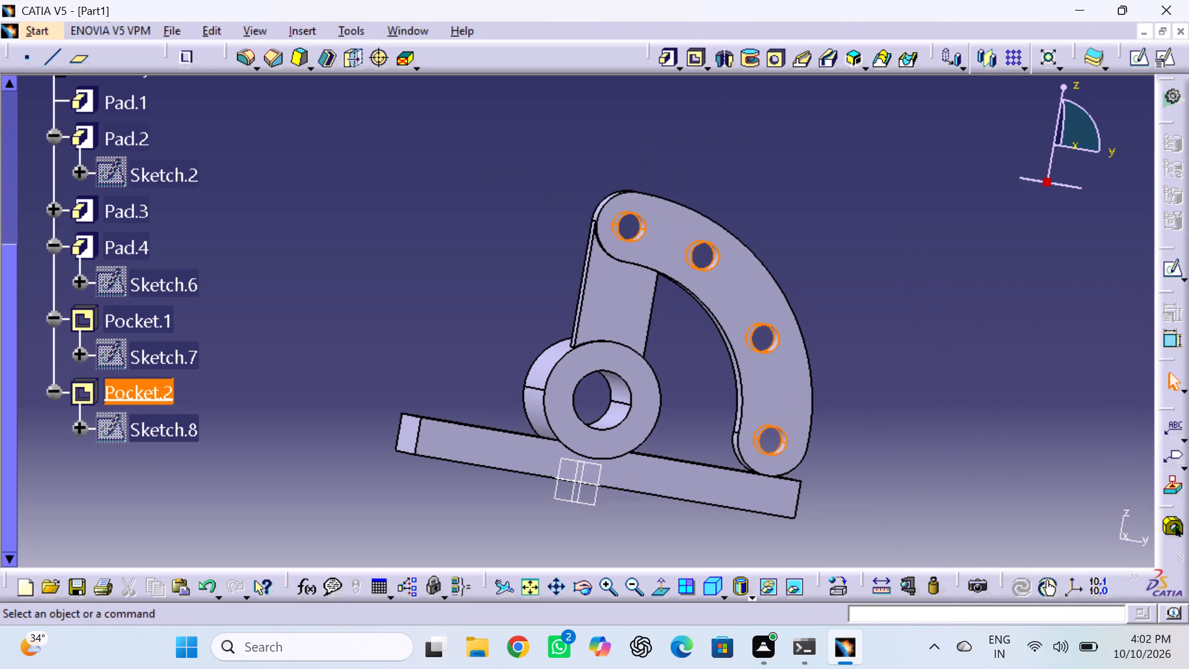
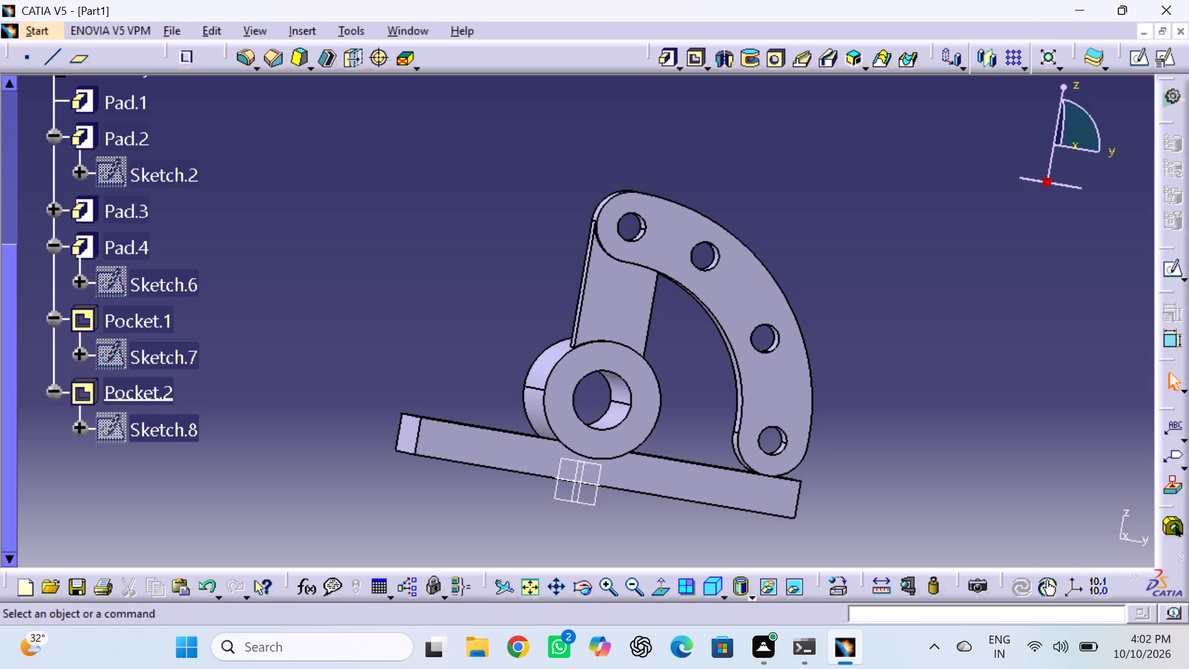
# Start a sketch on the curved arm's front face and project the arm's lower rounded end and inner curved edge.
pyautogui.click(757, 407)
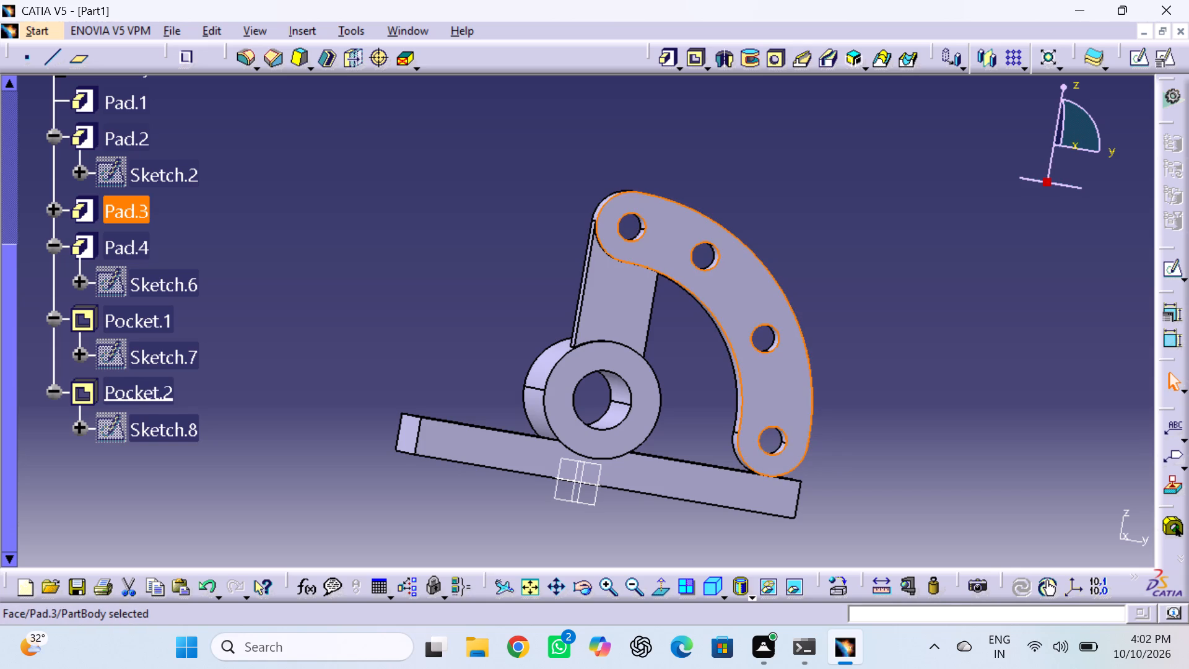
pyautogui.click(1140, 61)
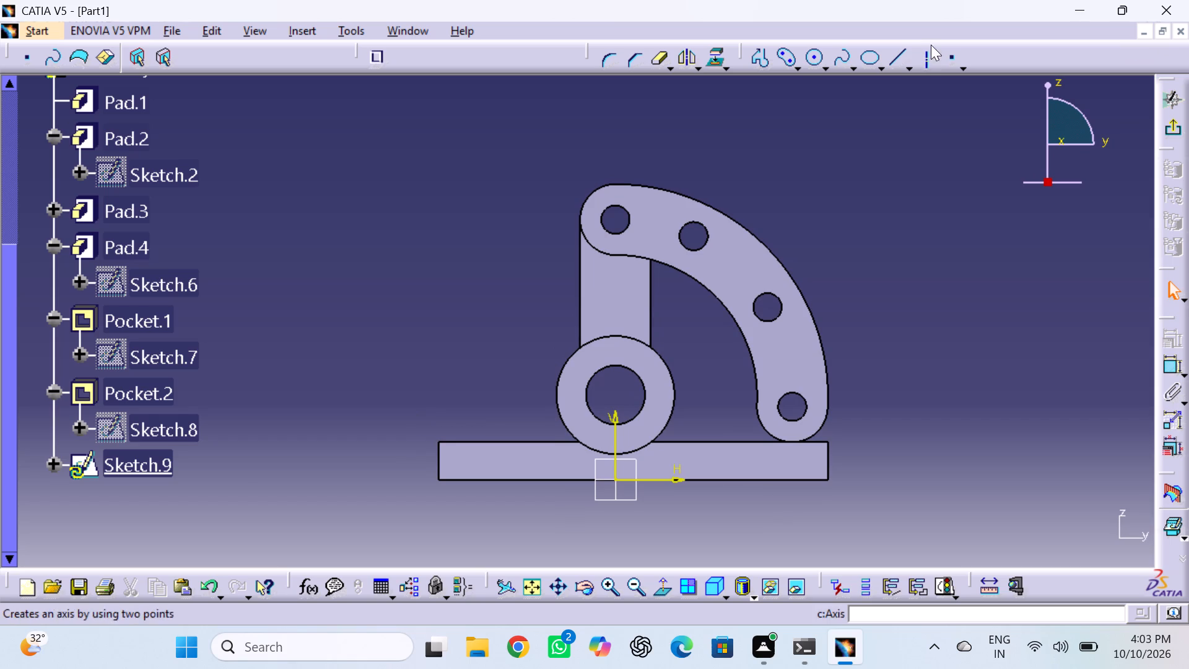
pyautogui.click(757, 415)
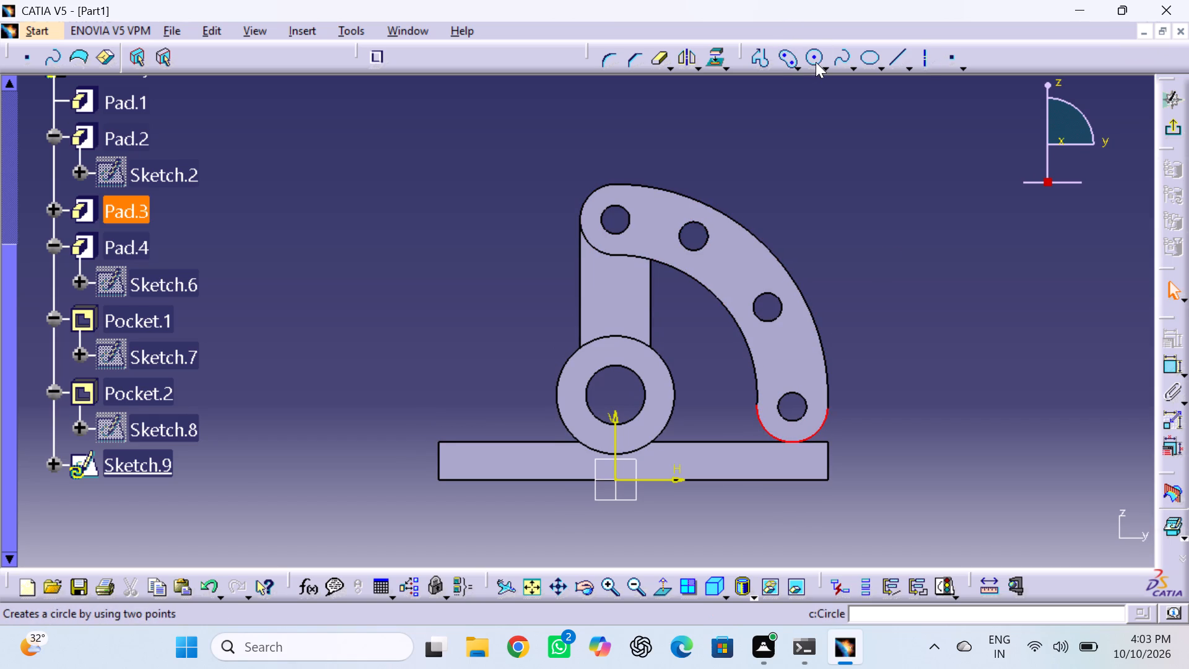
pyautogui.click(716, 63)
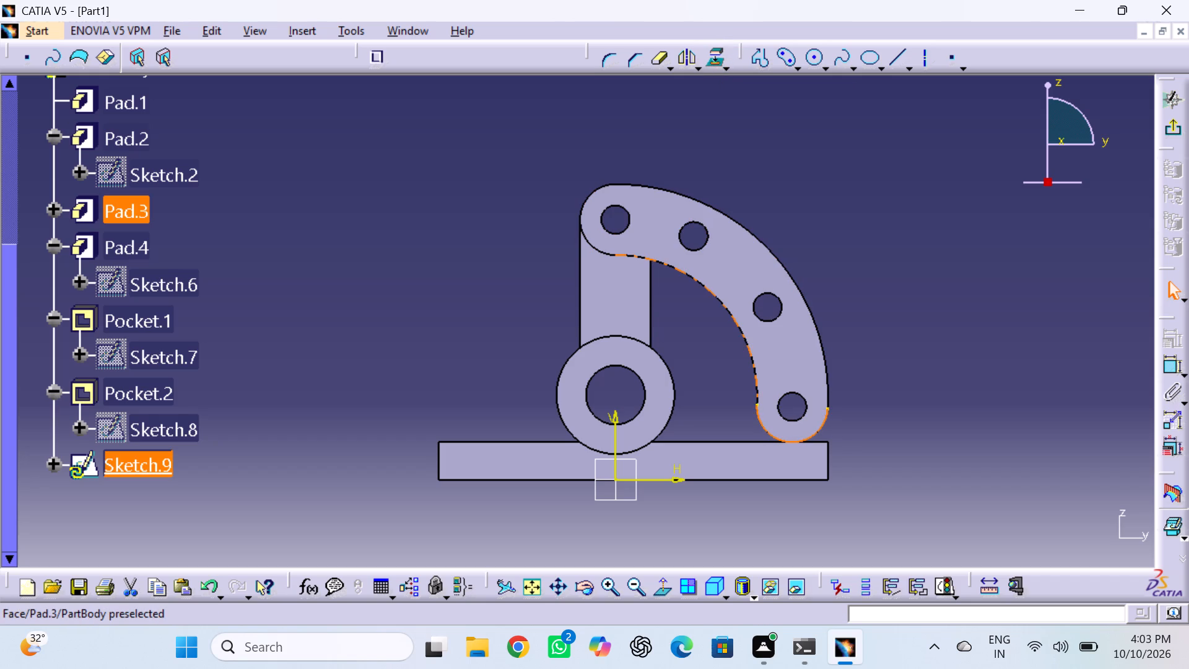
pyautogui.click(754, 367)
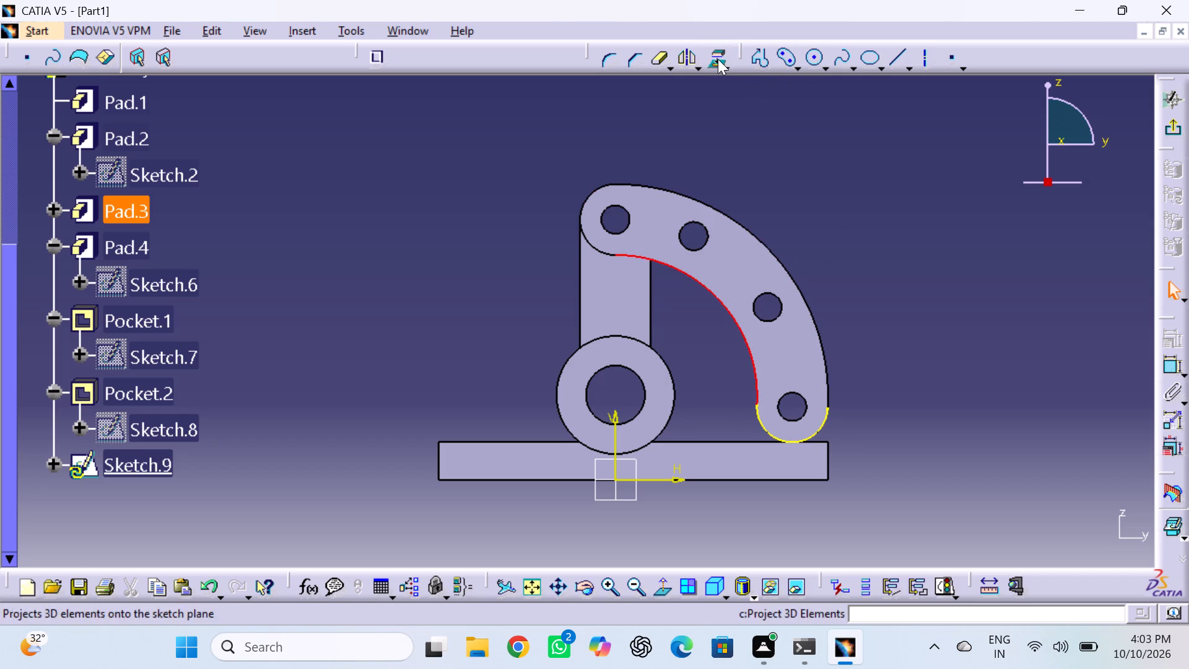
pyautogui.click(718, 59)
pyautogui.click(936, 245)
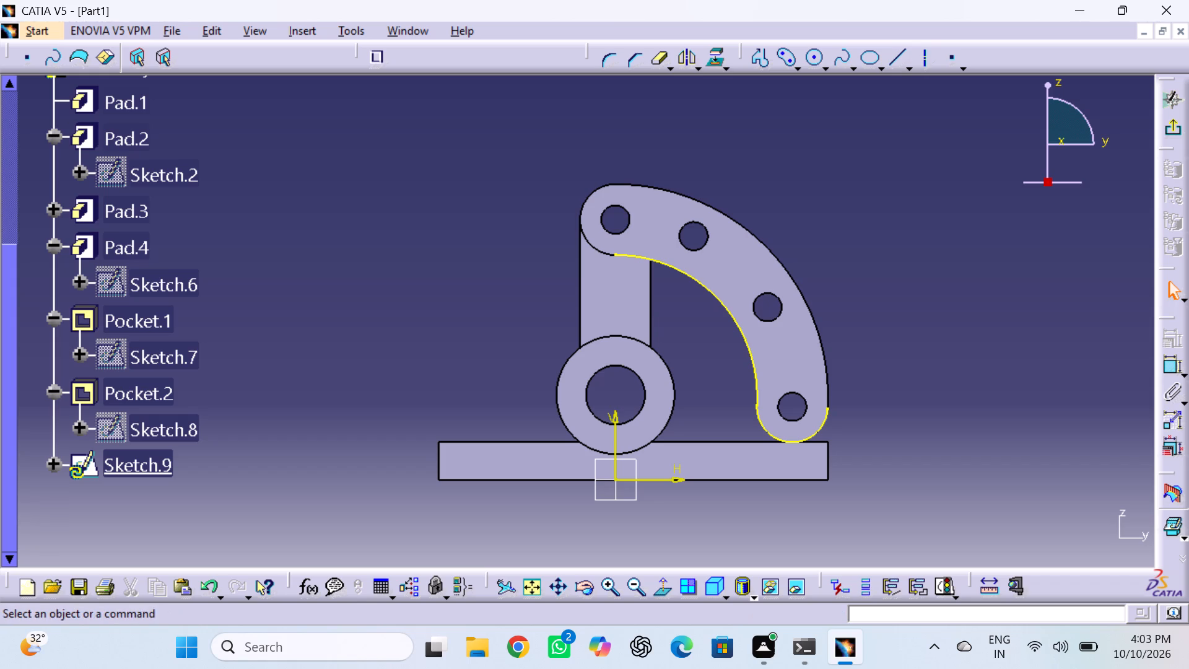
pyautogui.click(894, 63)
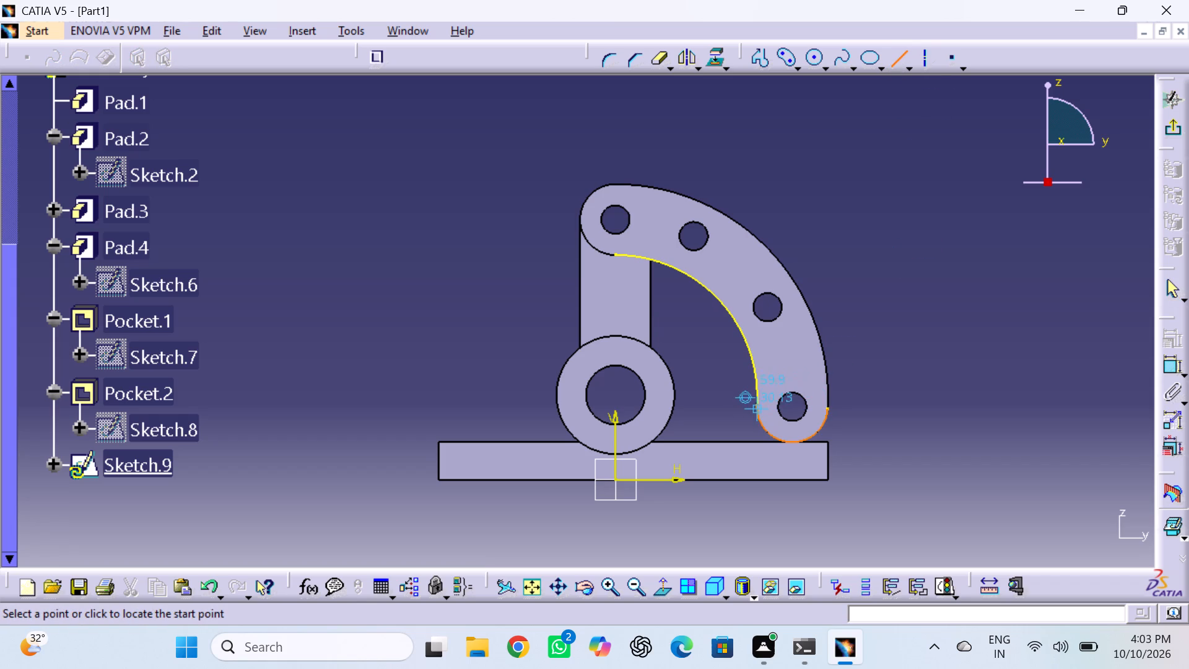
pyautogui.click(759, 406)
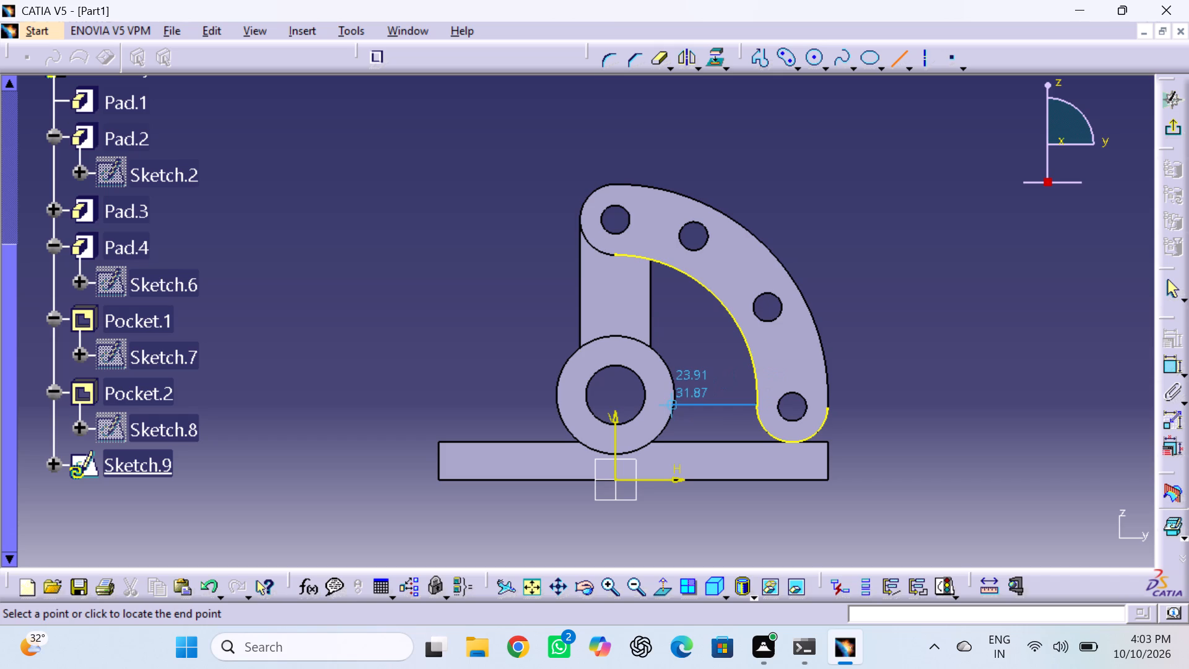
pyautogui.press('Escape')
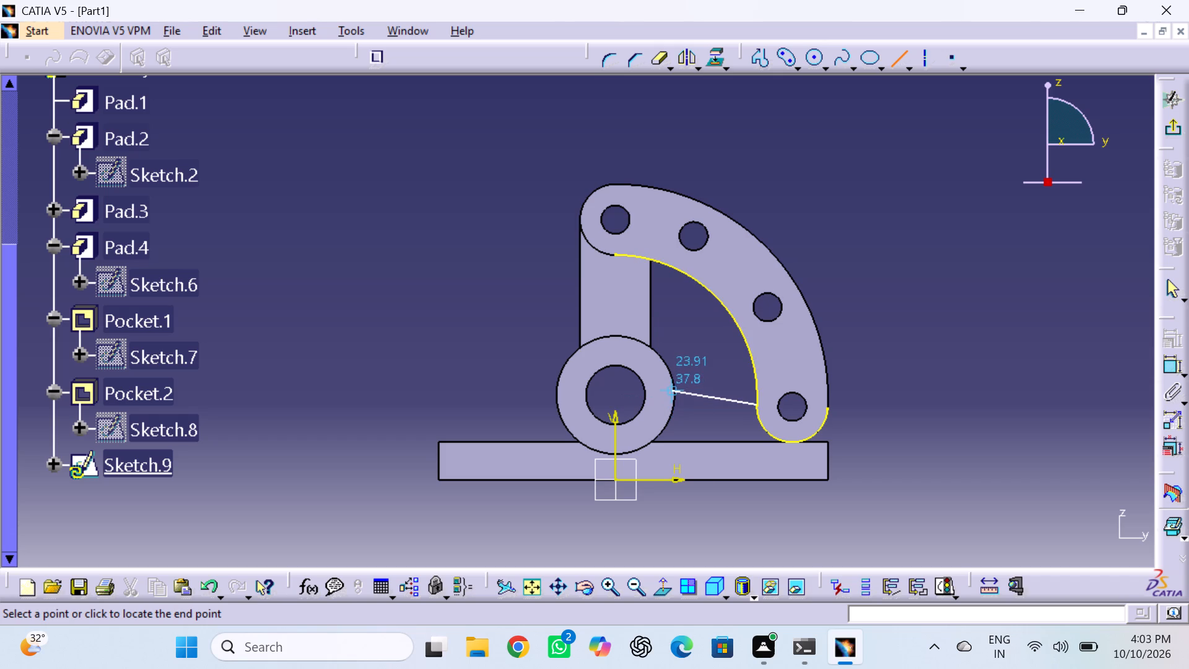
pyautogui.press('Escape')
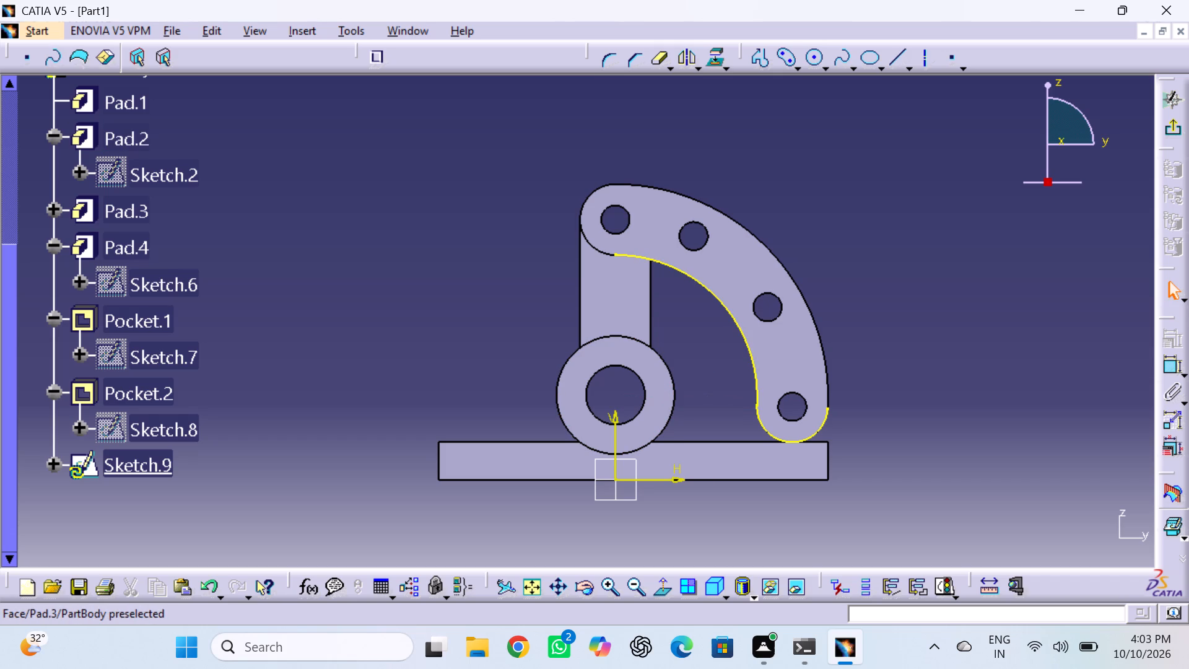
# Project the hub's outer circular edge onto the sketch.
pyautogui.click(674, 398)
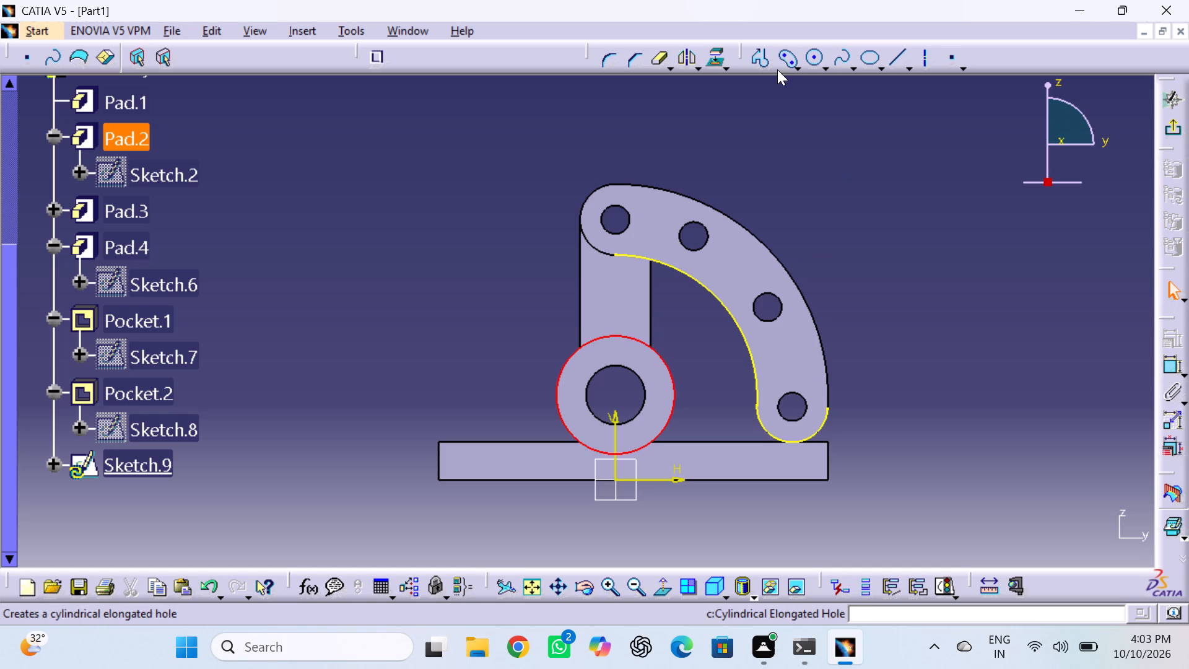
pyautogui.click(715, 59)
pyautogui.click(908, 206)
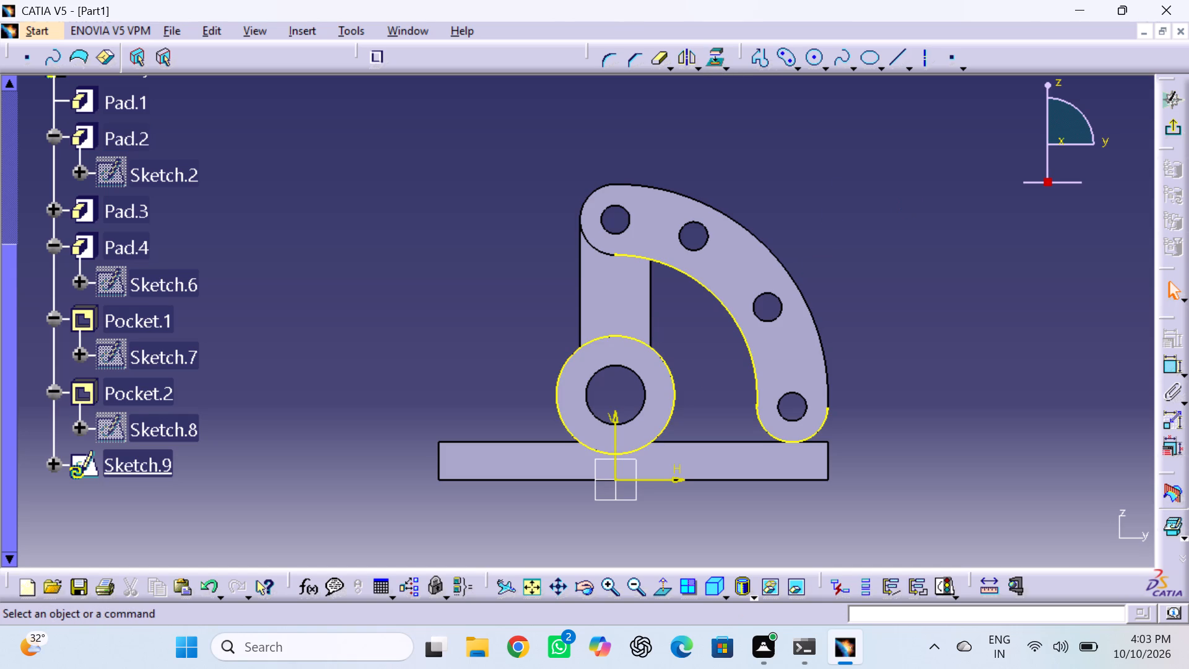
# Draw a horizontal line from the lower end of the arm's inner edge to the hub's outer circle, at about 31.9 mm height.
pyautogui.click(896, 59)
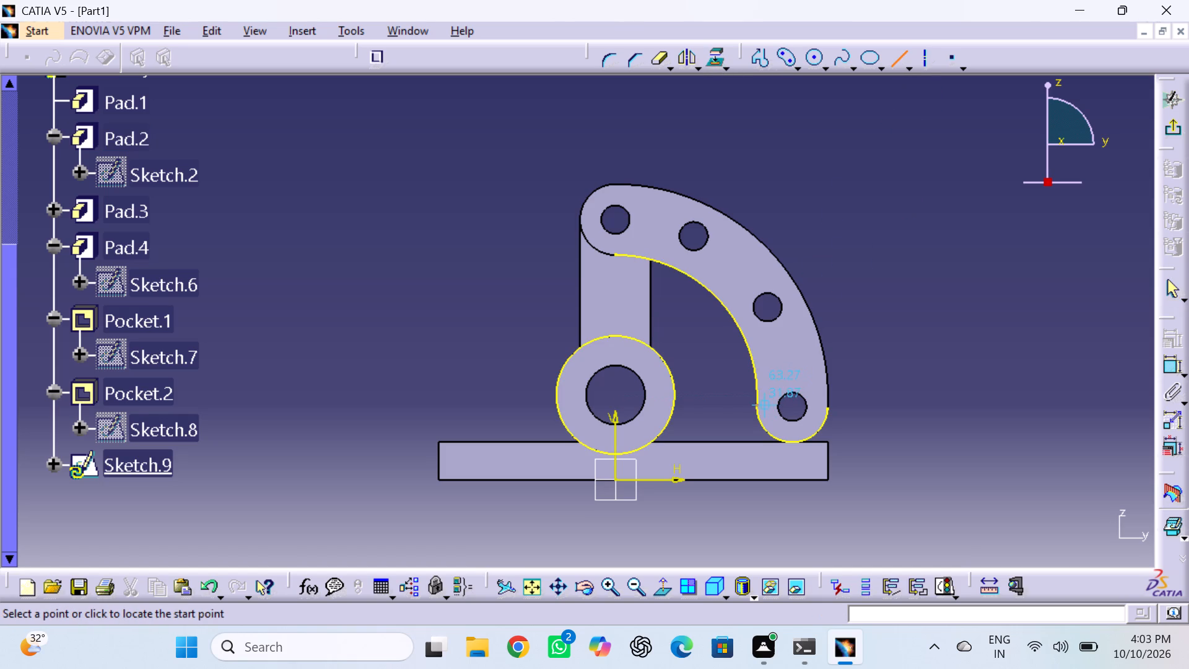
pyautogui.click(756, 404)
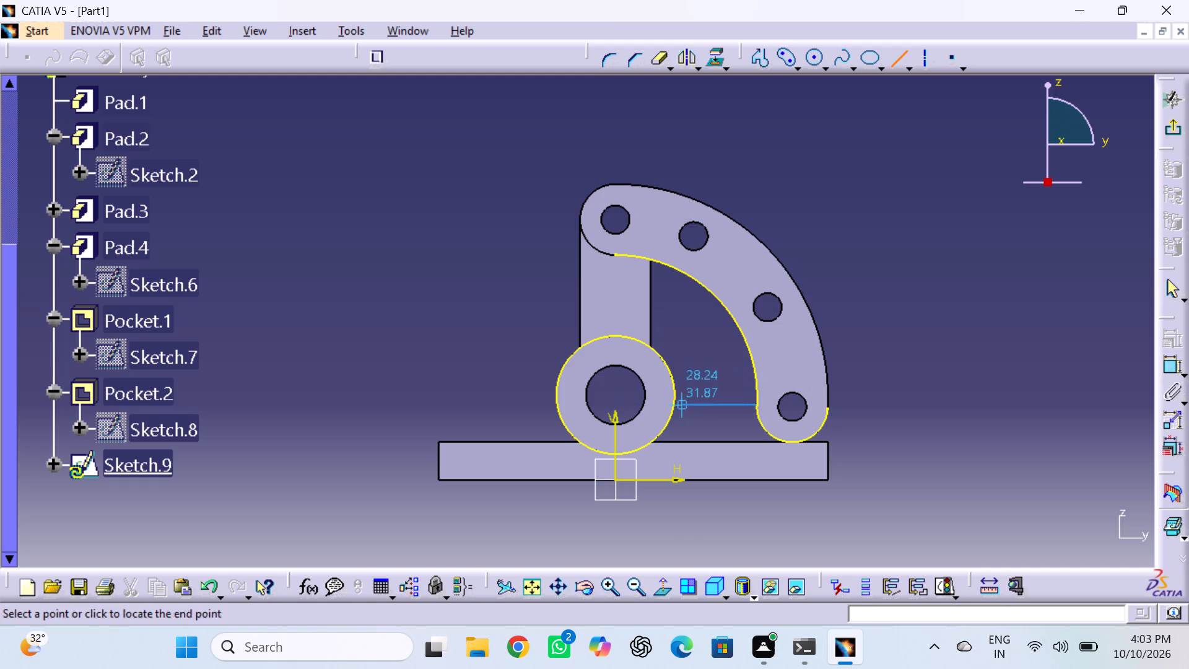
pyautogui.click(673, 405)
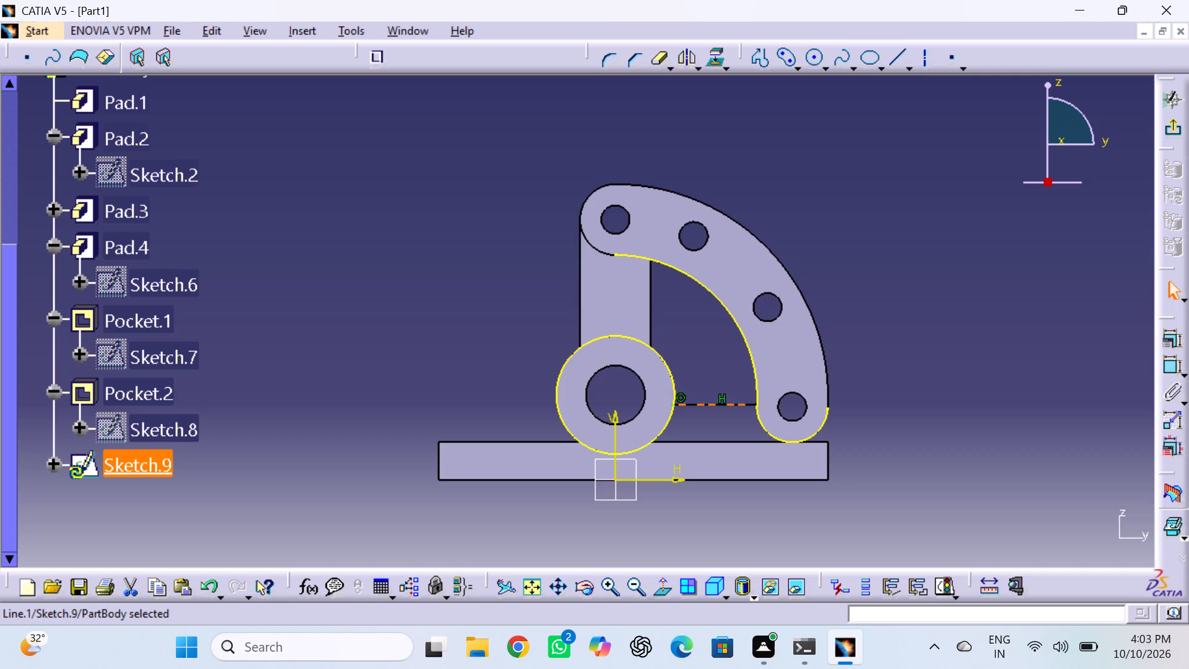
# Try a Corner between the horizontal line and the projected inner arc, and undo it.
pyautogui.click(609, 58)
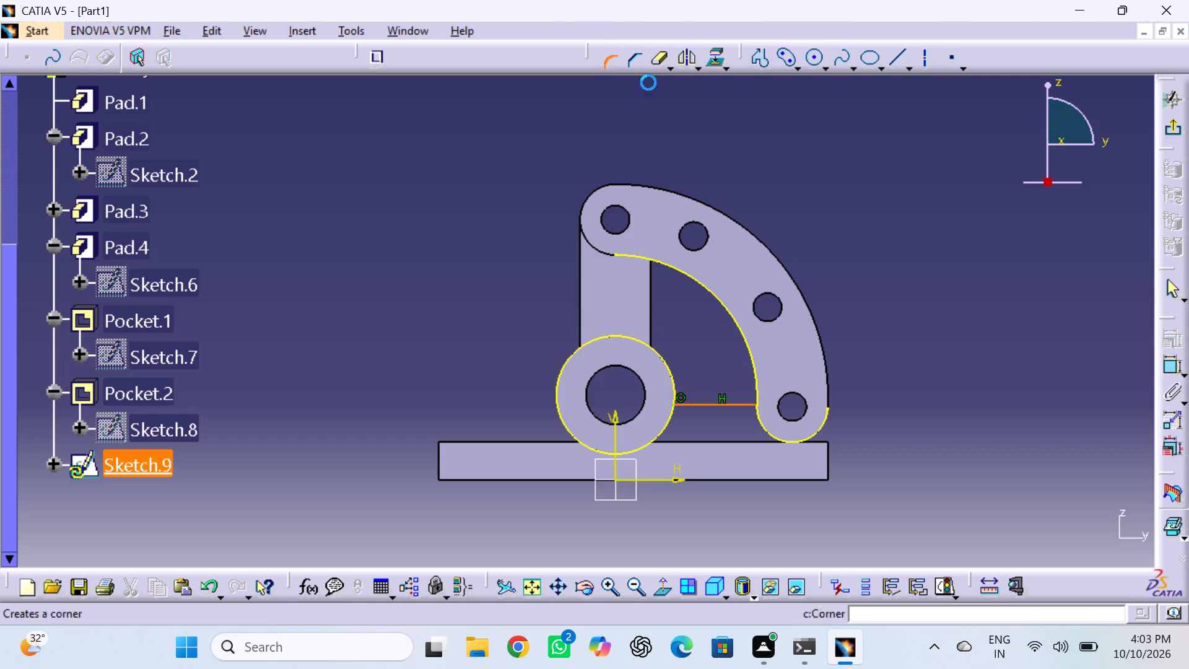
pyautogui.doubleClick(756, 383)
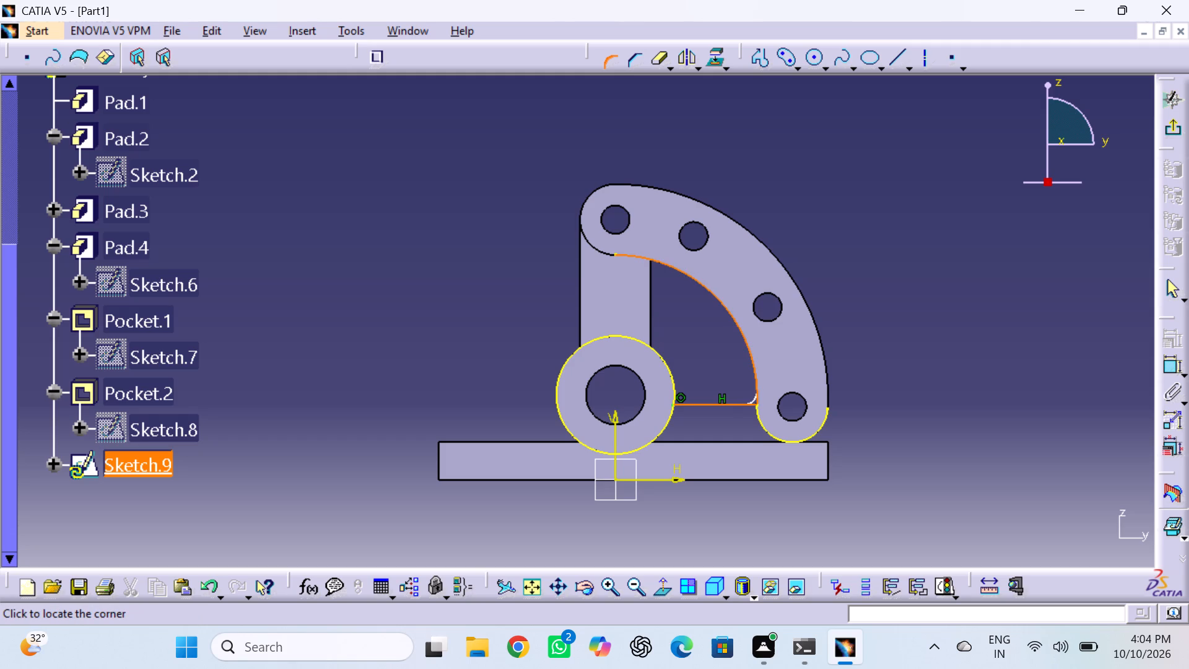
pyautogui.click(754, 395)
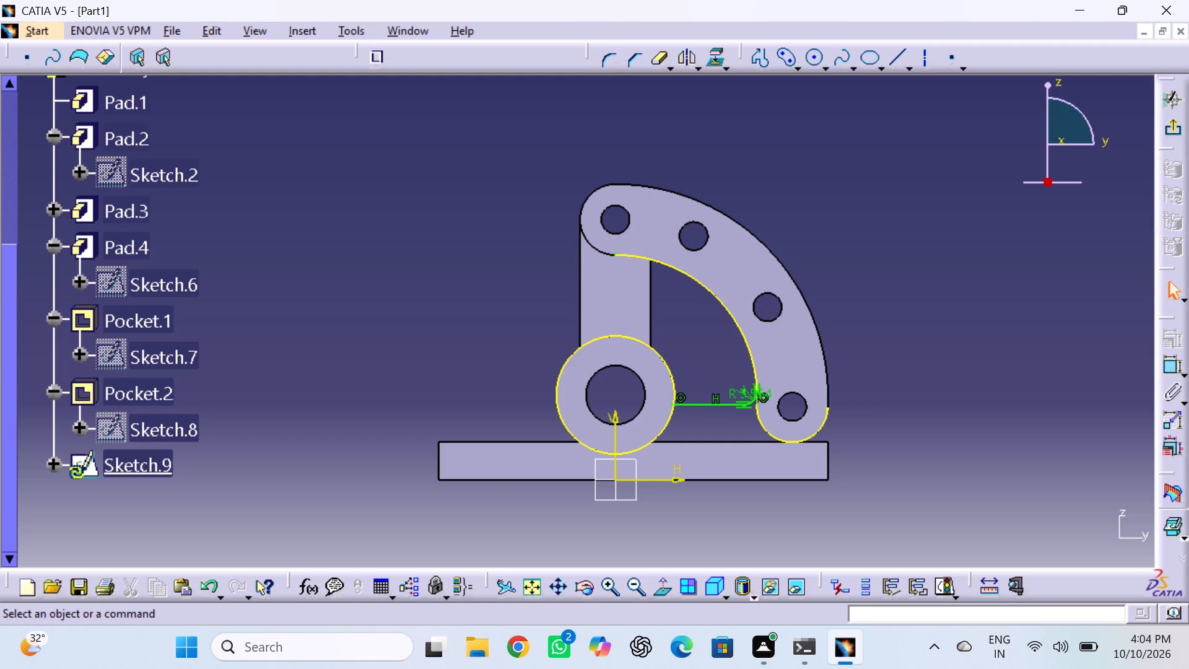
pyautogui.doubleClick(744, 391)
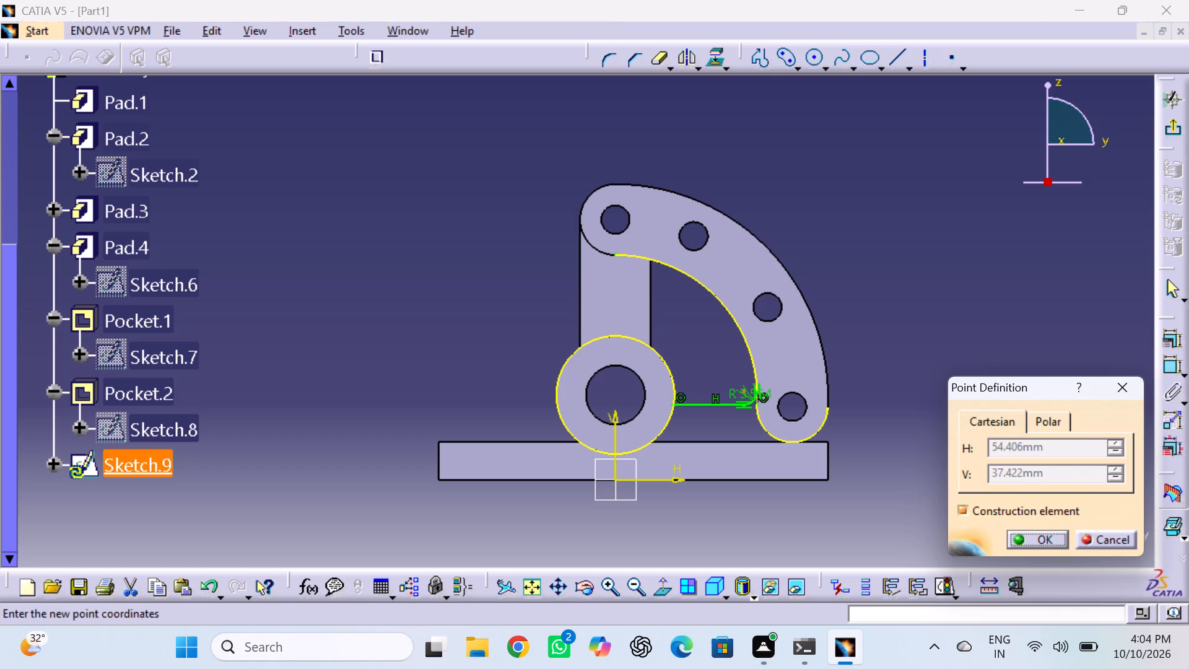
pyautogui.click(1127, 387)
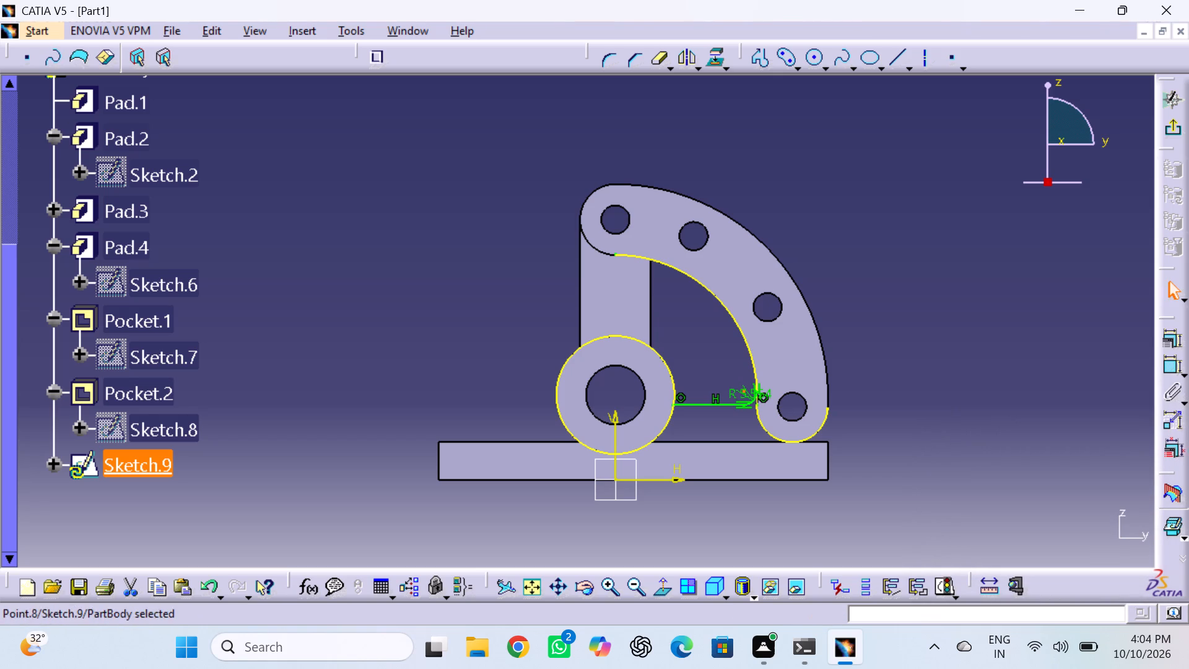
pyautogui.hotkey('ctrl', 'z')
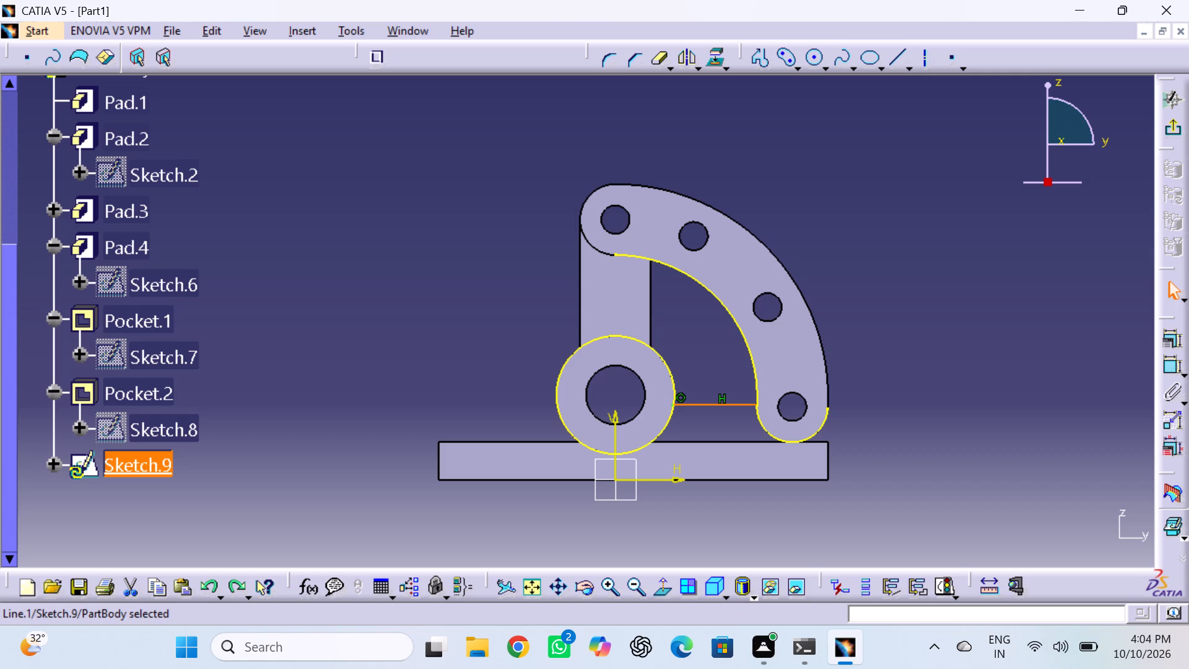
# Quick Trim the projected inner arc, the arm's lower end arc and the hub circle in the sketch.
pyautogui.doubleClick(656, 58)
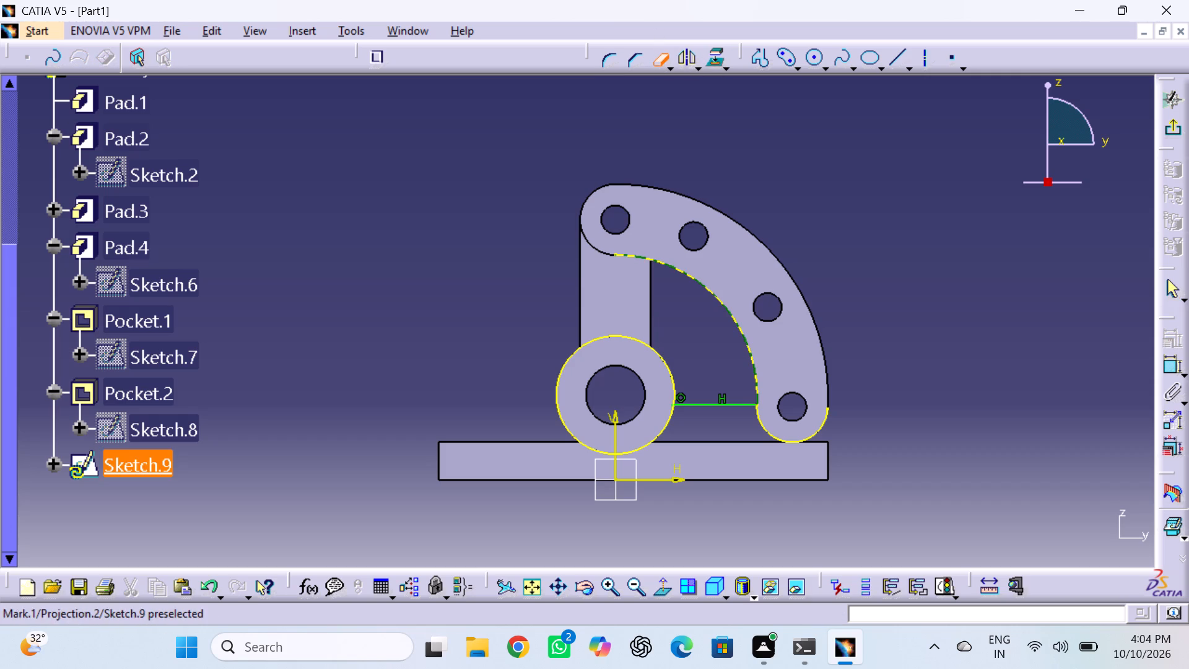
pyautogui.click(698, 286)
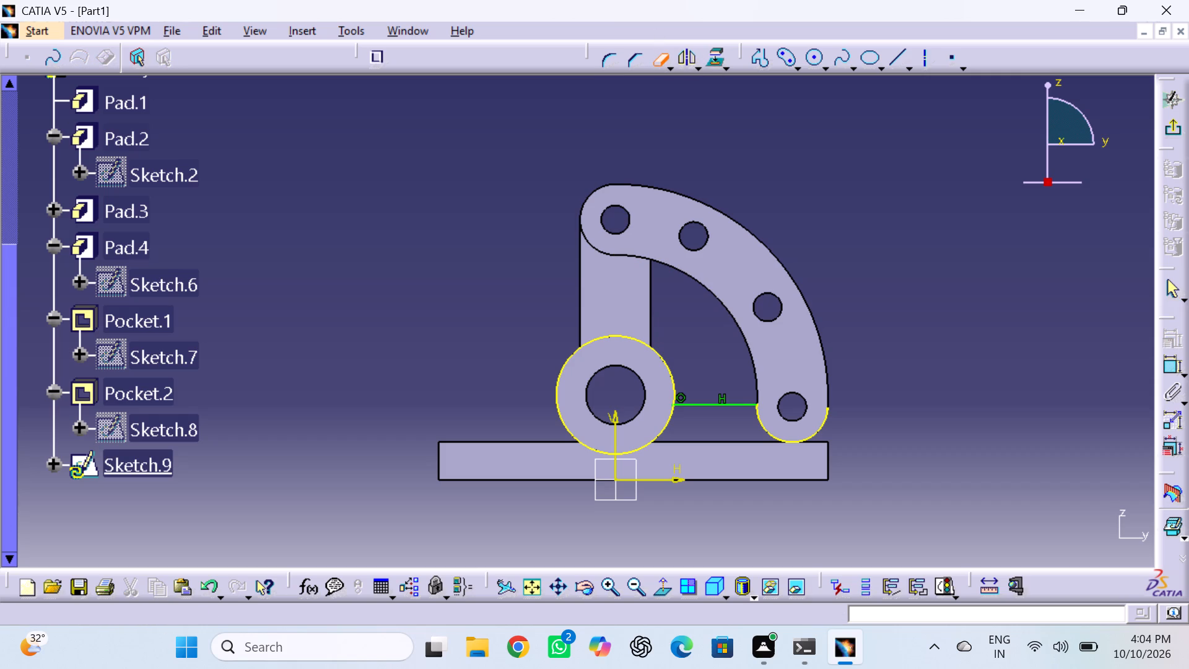
pyautogui.click(824, 419)
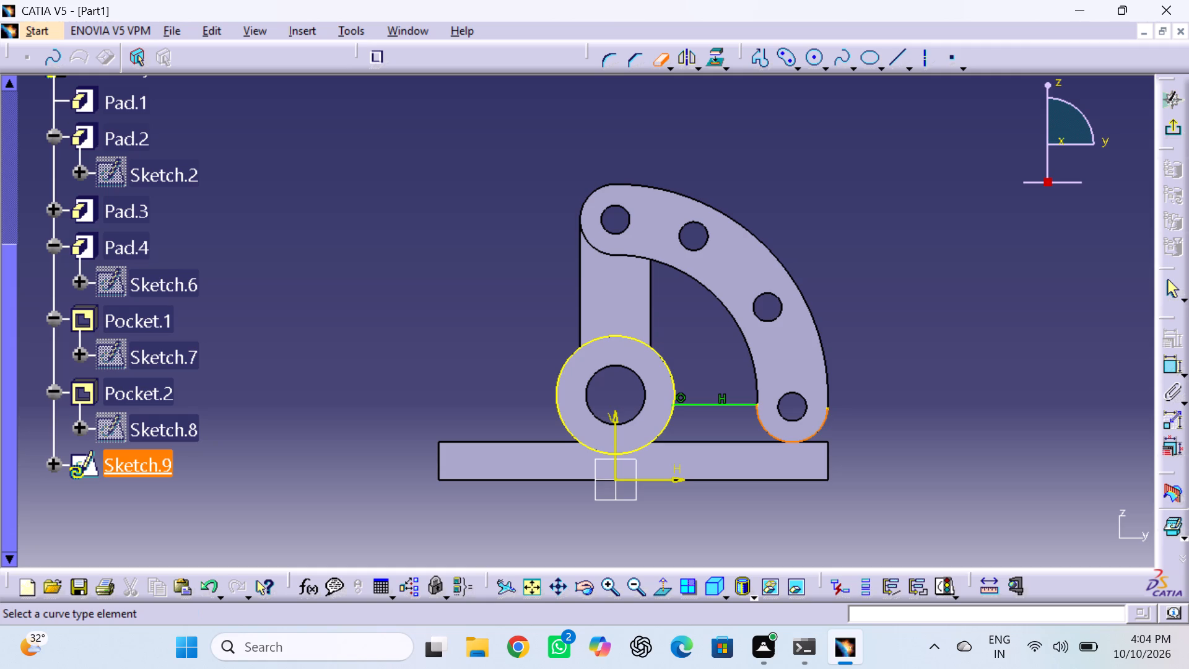
pyautogui.click(554, 396)
pyautogui.click(635, 341)
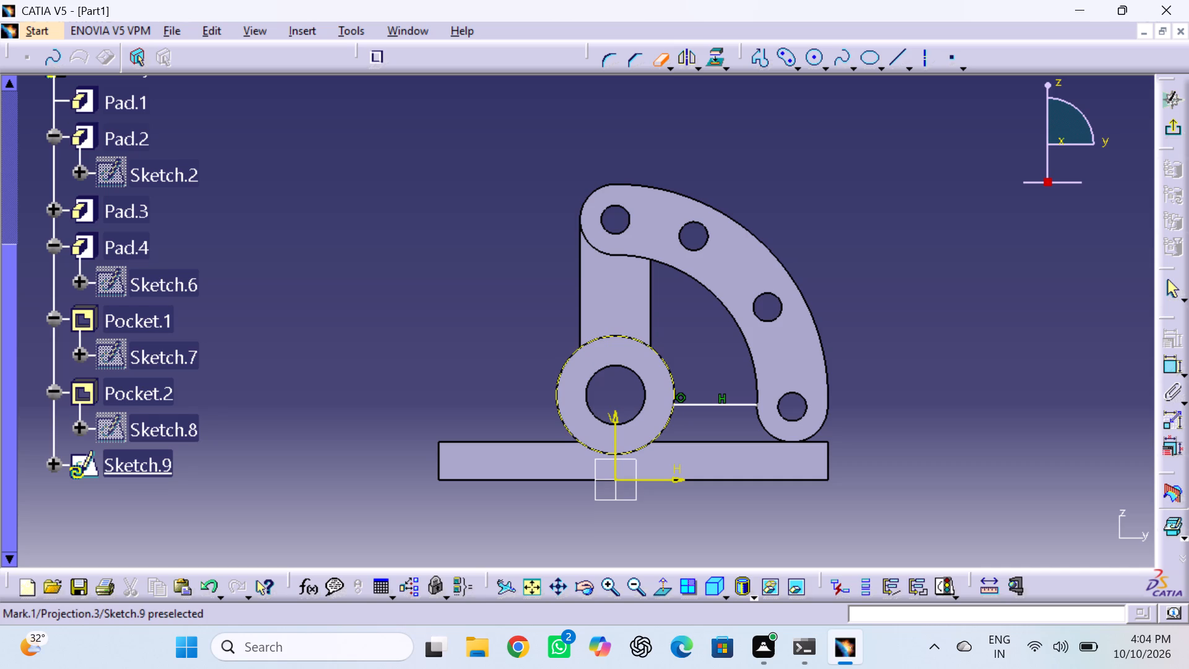
pyautogui.click(1053, 299)
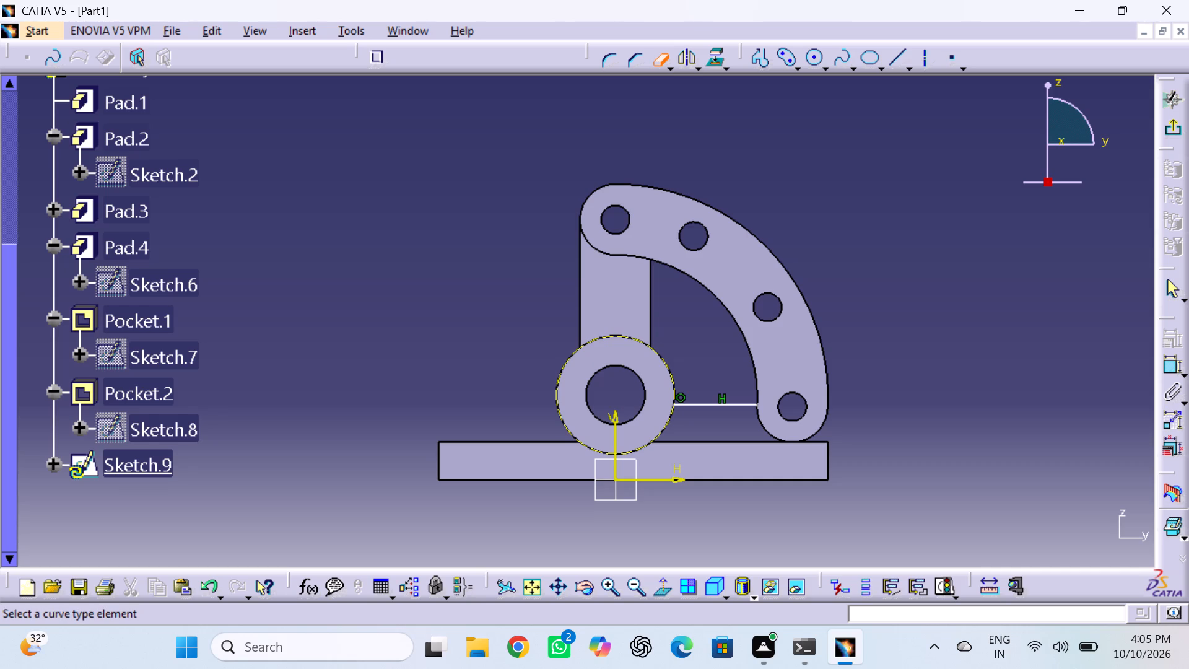
pyautogui.press('Escape')
pyautogui.press('Escape')
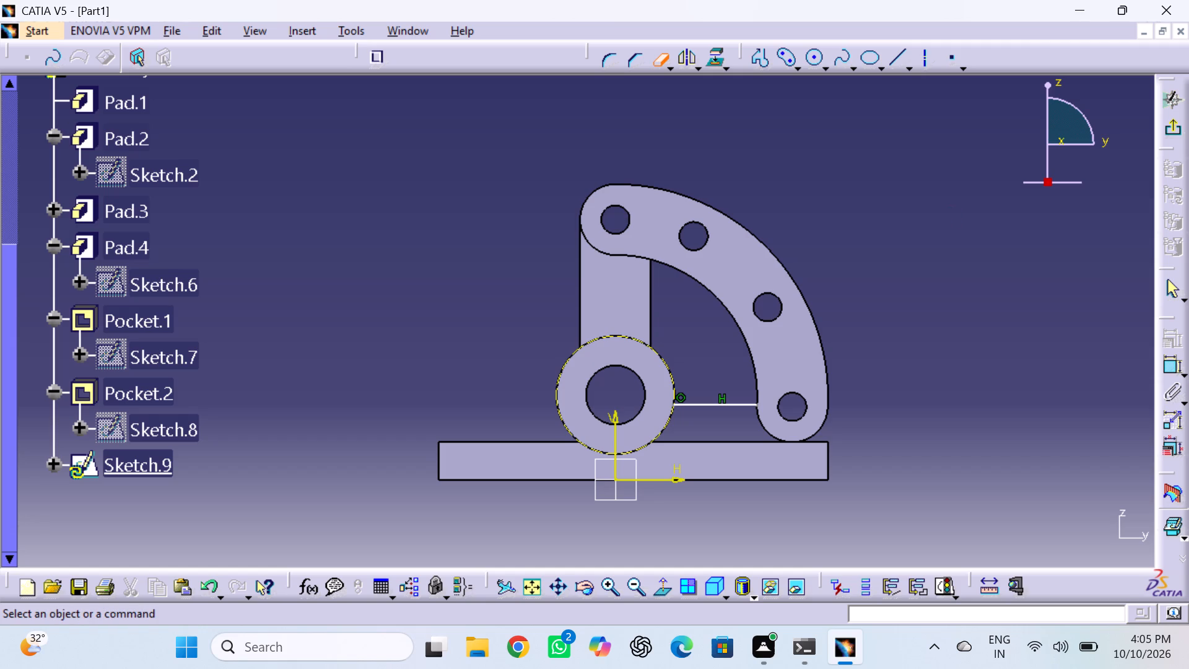
# Project the base plate's top edge and the arm's lower rounded end onto the sketch.
pyautogui.click(717, 441)
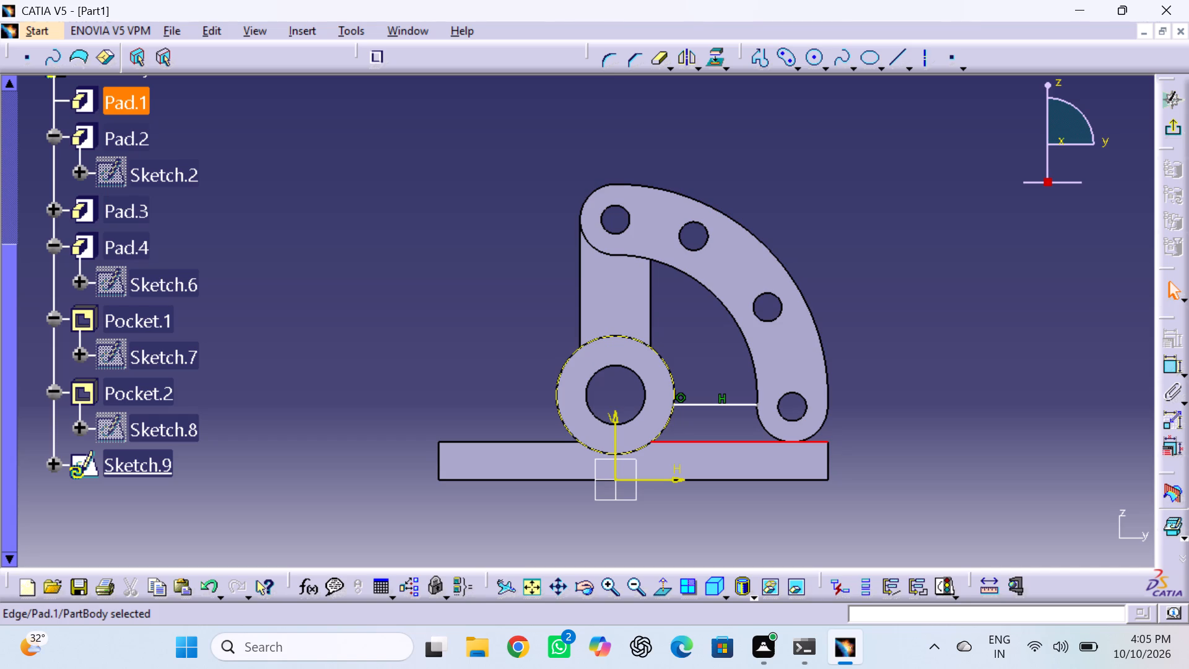
pyautogui.click(713, 58)
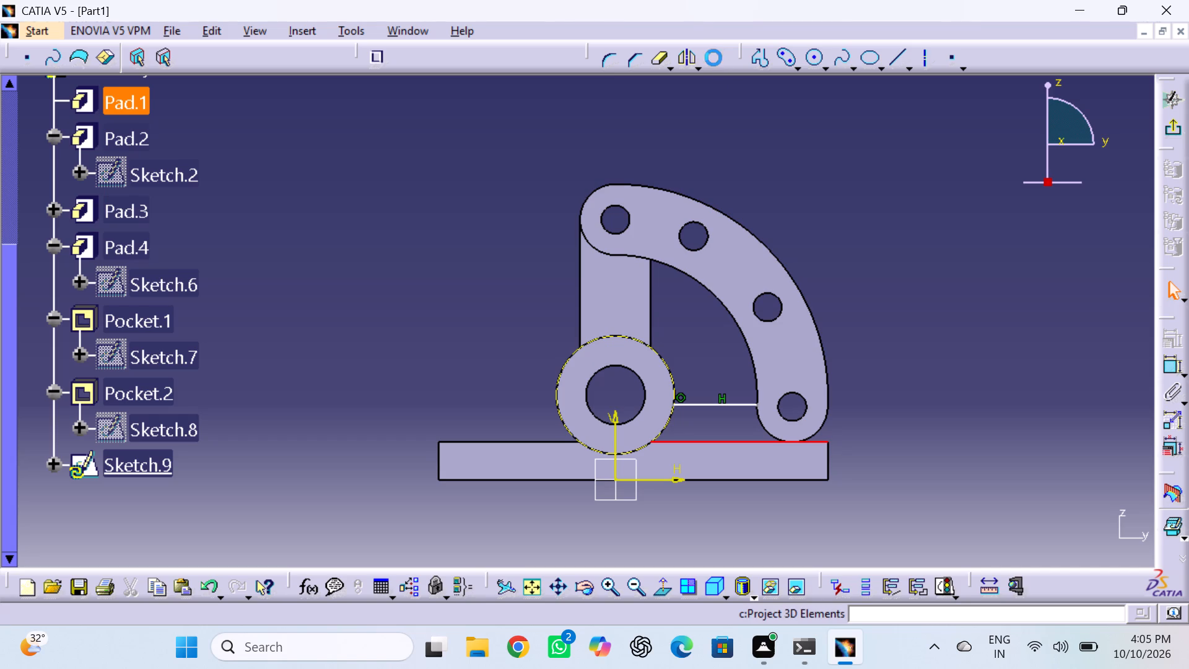
pyautogui.click(760, 425)
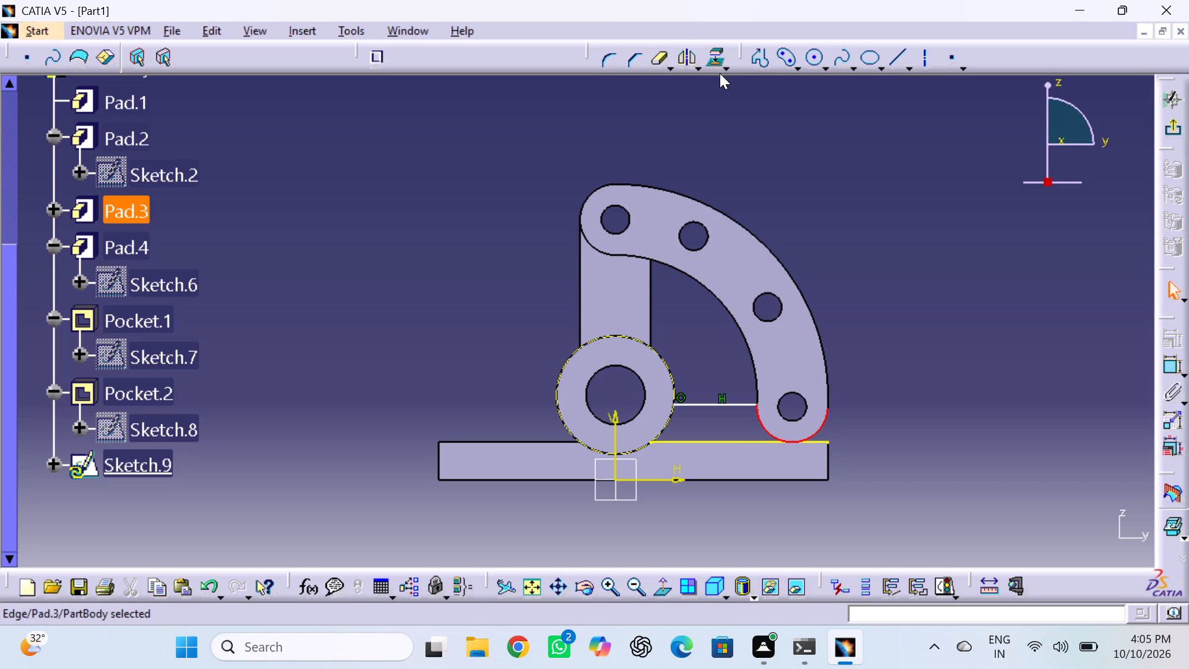
pyautogui.click(717, 58)
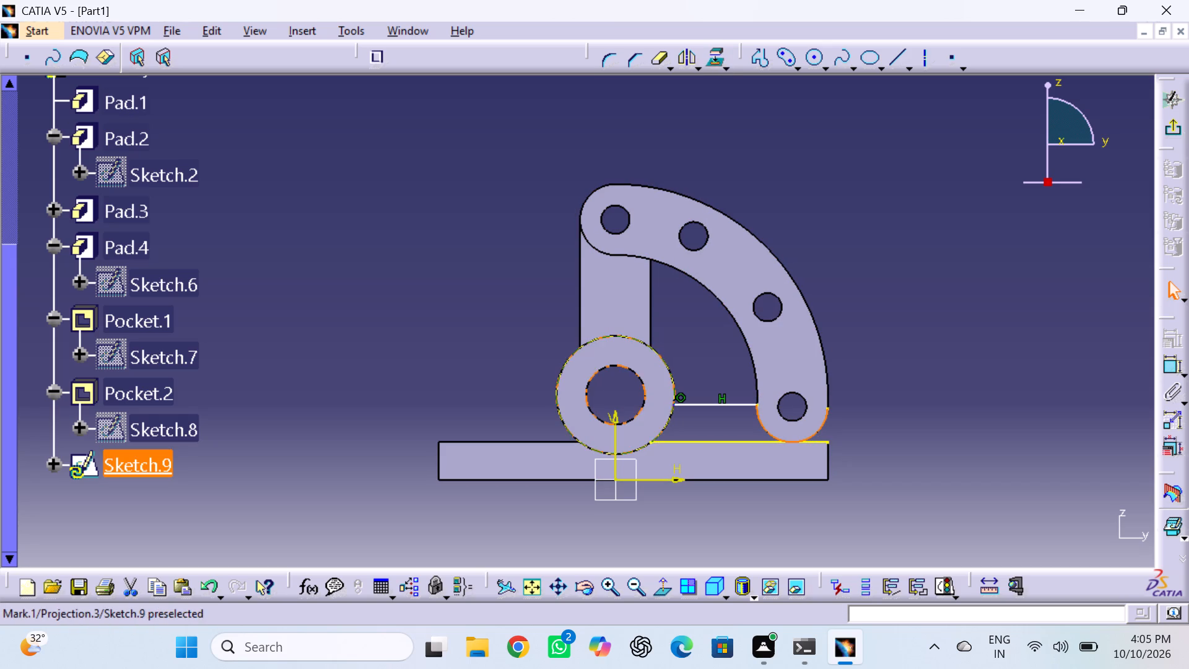
# Delete the projected hub circle from the sketch.
pyautogui.click(666, 417)
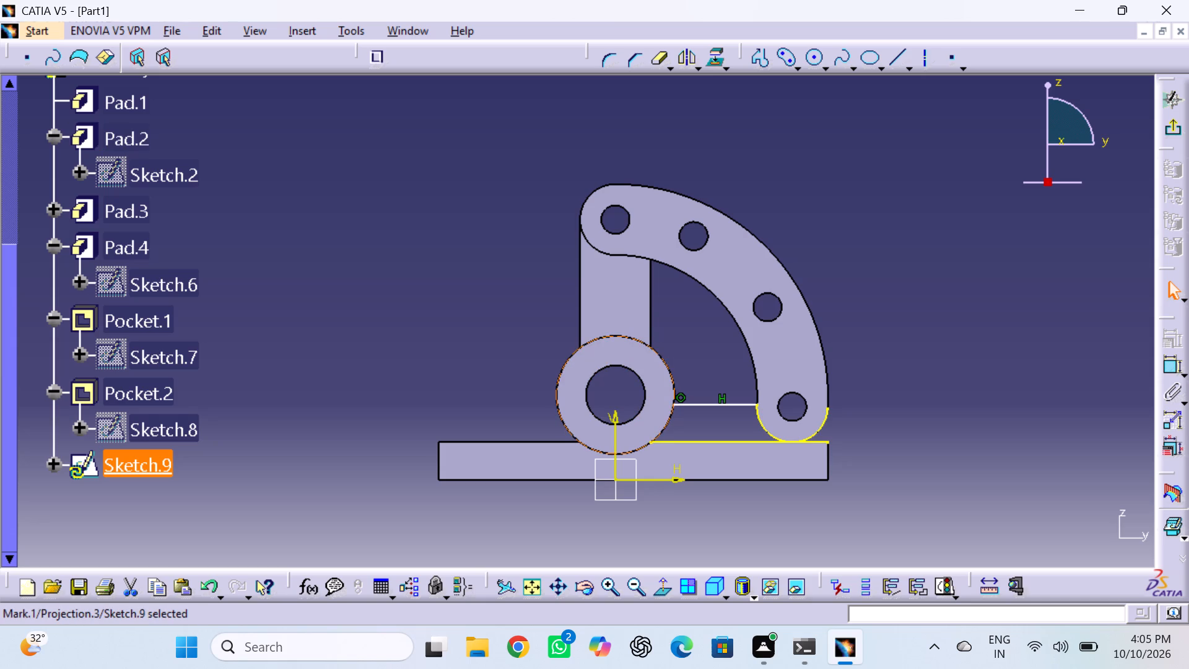
pyautogui.rightClick(669, 368)
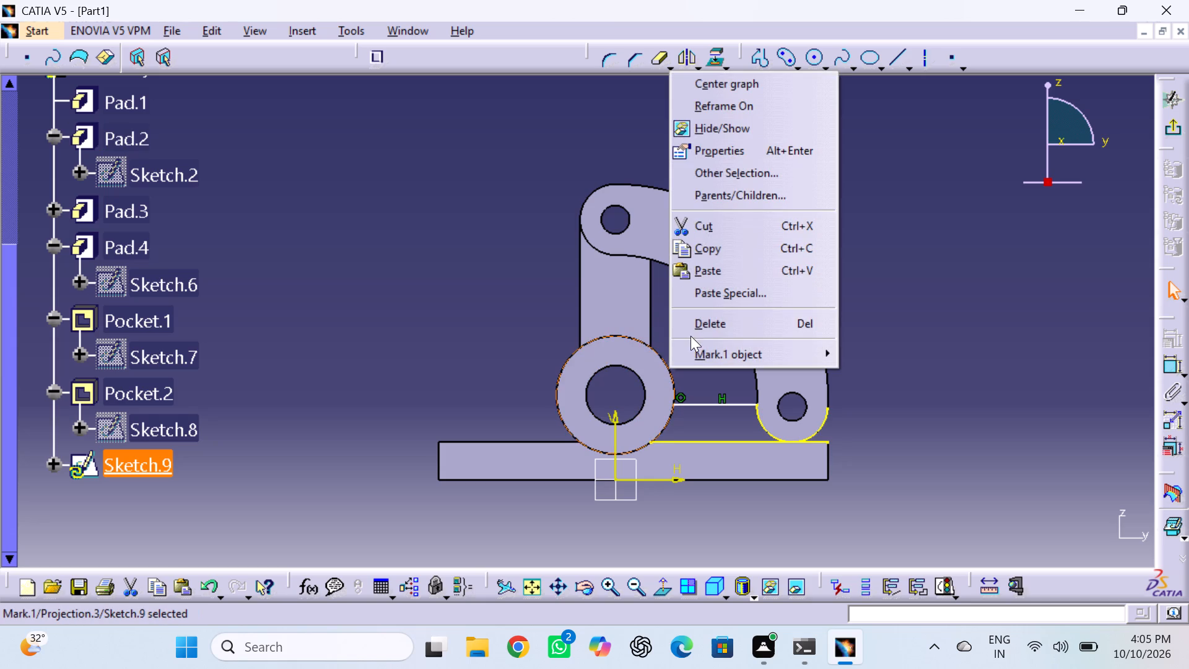
pyautogui.click(699, 323)
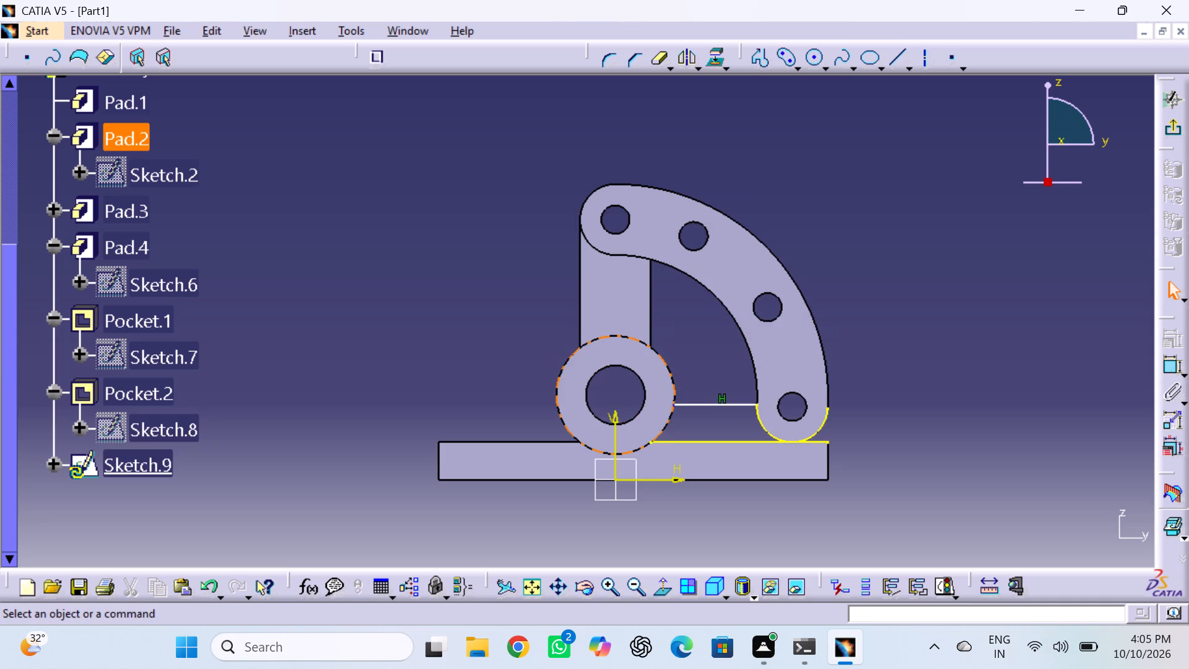
# Project the hub's outer circle onto the sketch, Quick Trim it to the arc between the horizontal line and base plate, and exit the sketch.
pyautogui.click(665, 423)
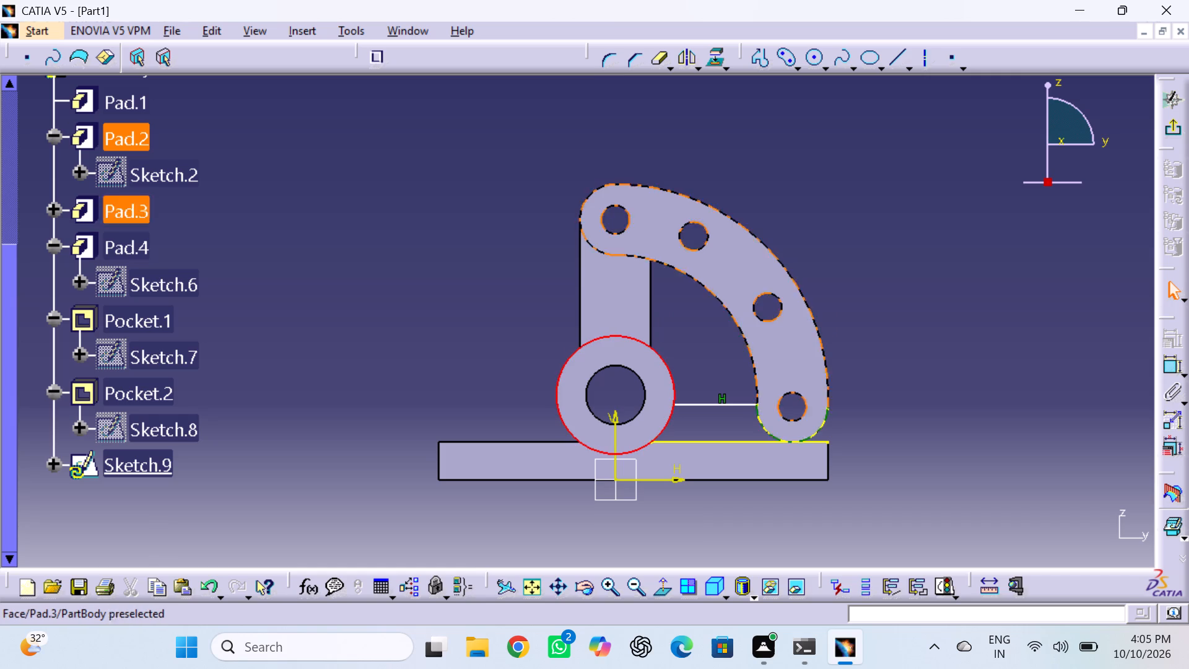
pyautogui.doubleClick(712, 57)
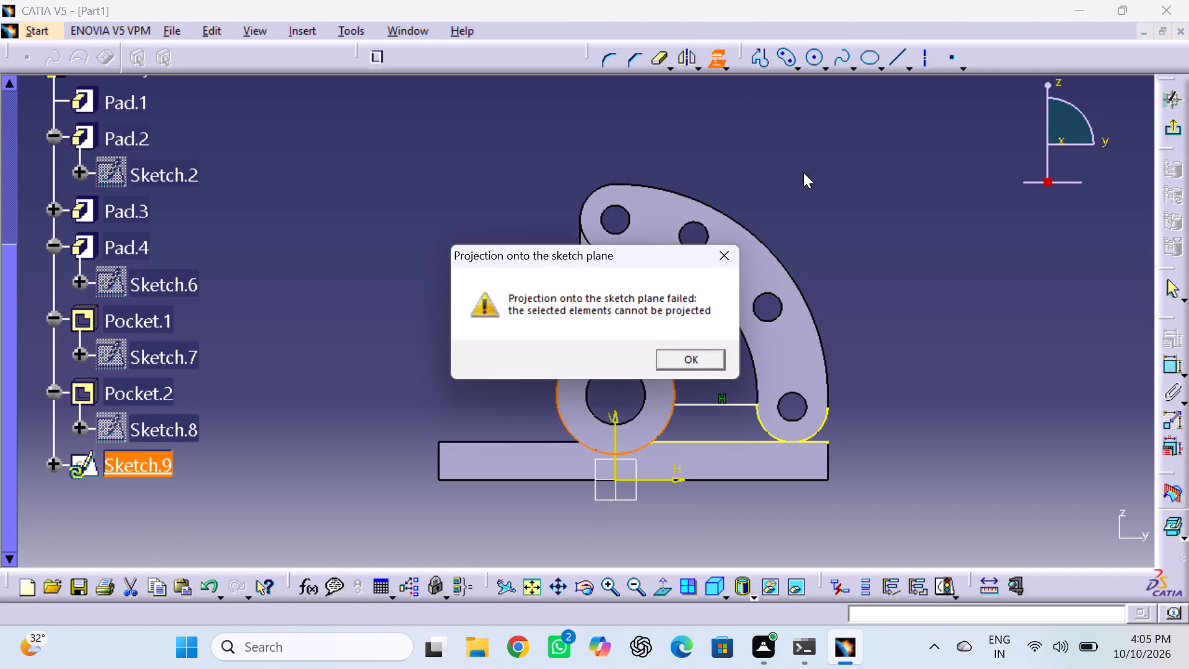
pyautogui.click(687, 365)
pyautogui.click(687, 365)
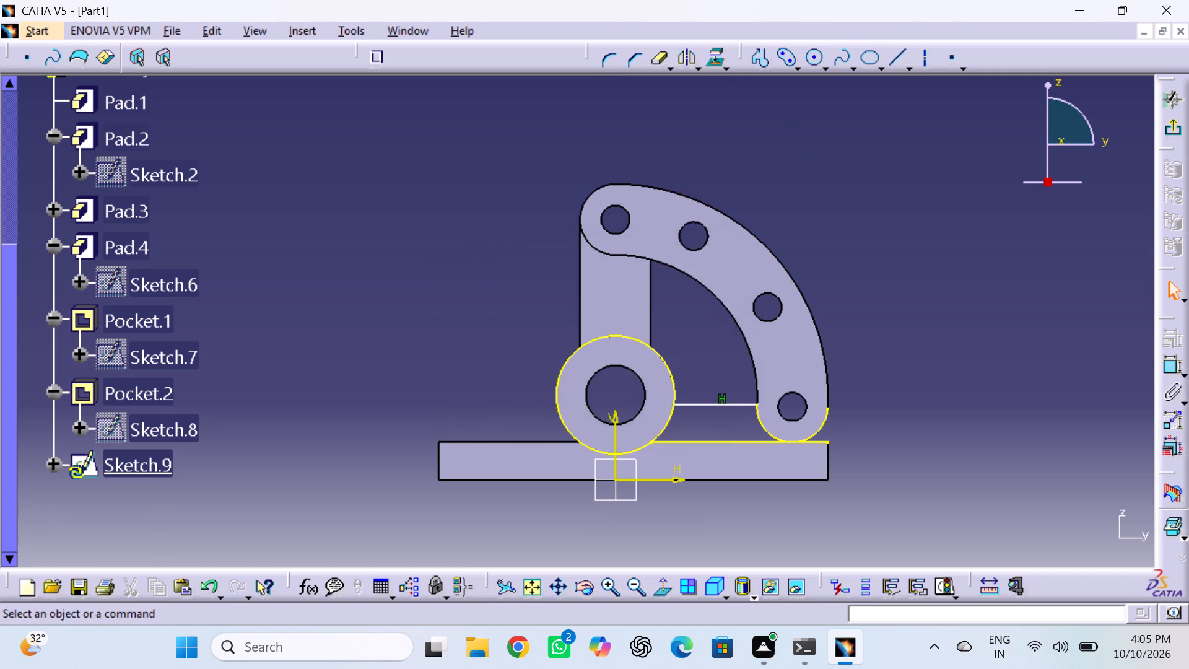
pyautogui.click(658, 62)
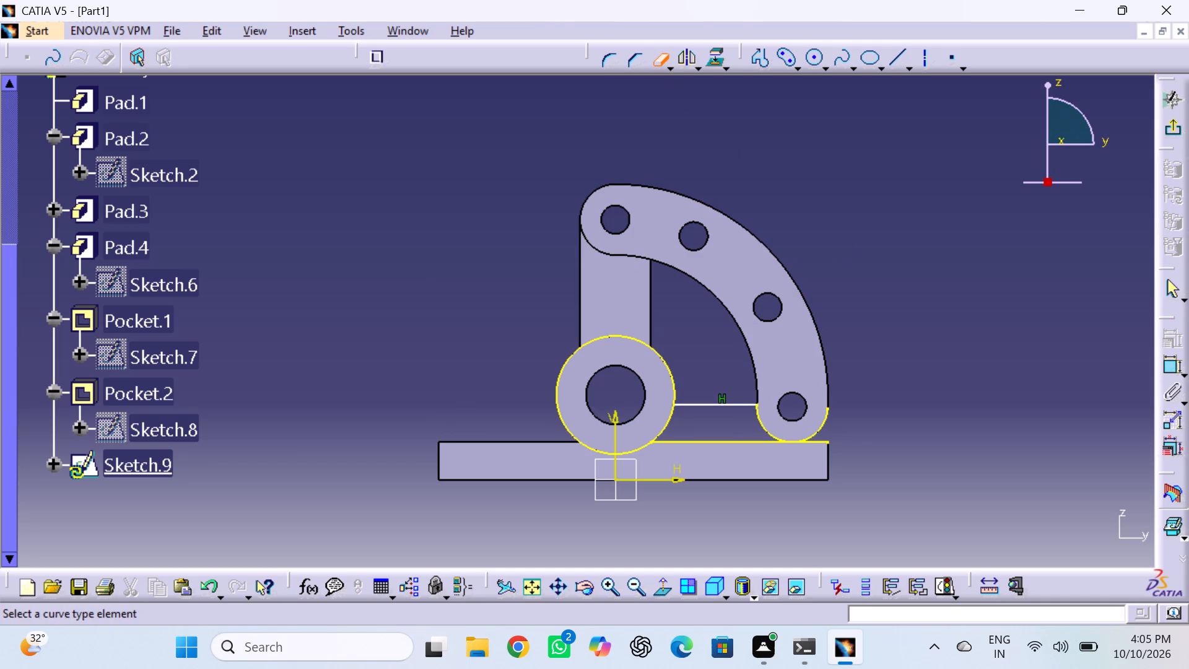
pyautogui.click(664, 364)
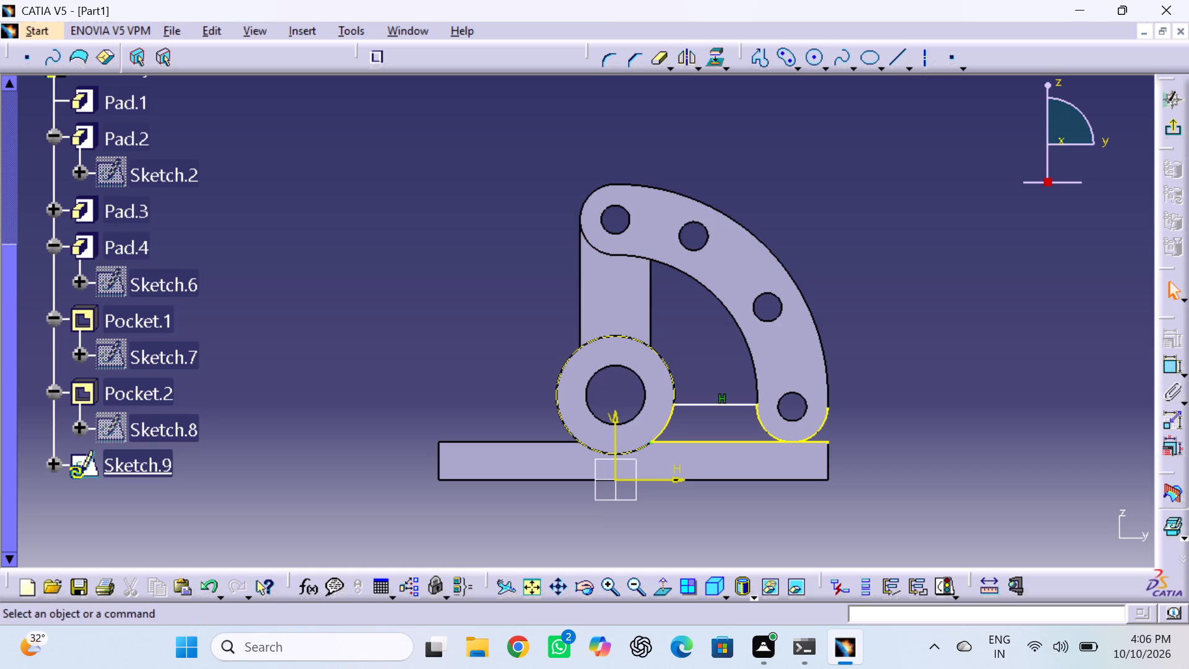
pyautogui.click(1170, 125)
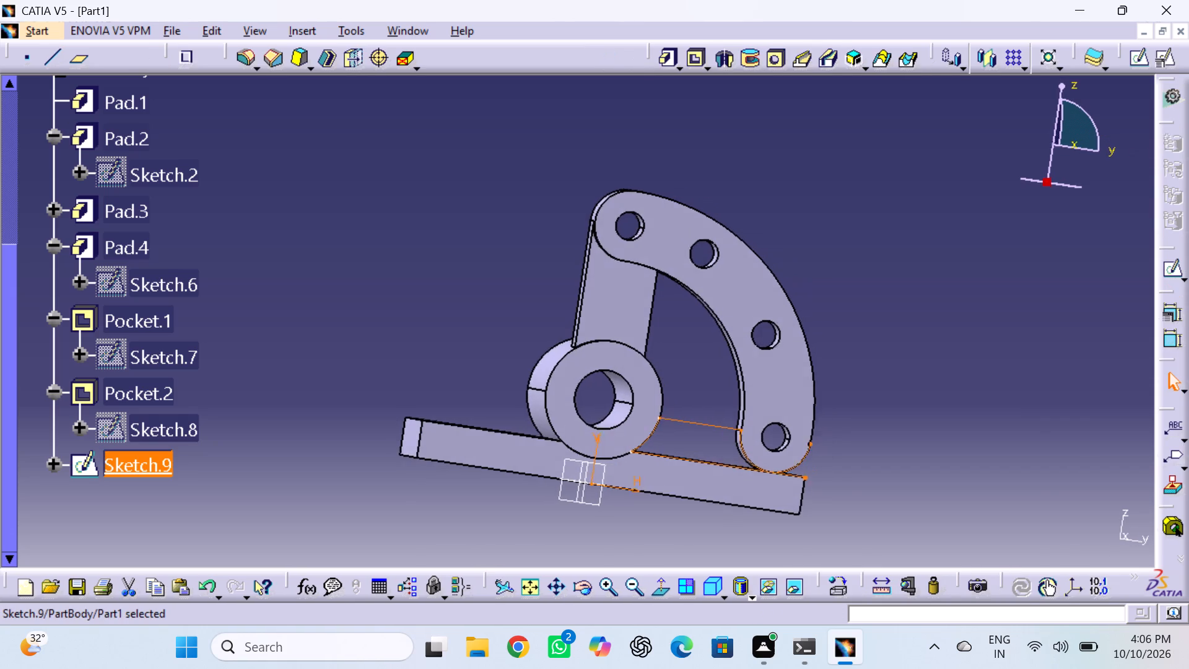
pyautogui.doubleClick(1001, 311)
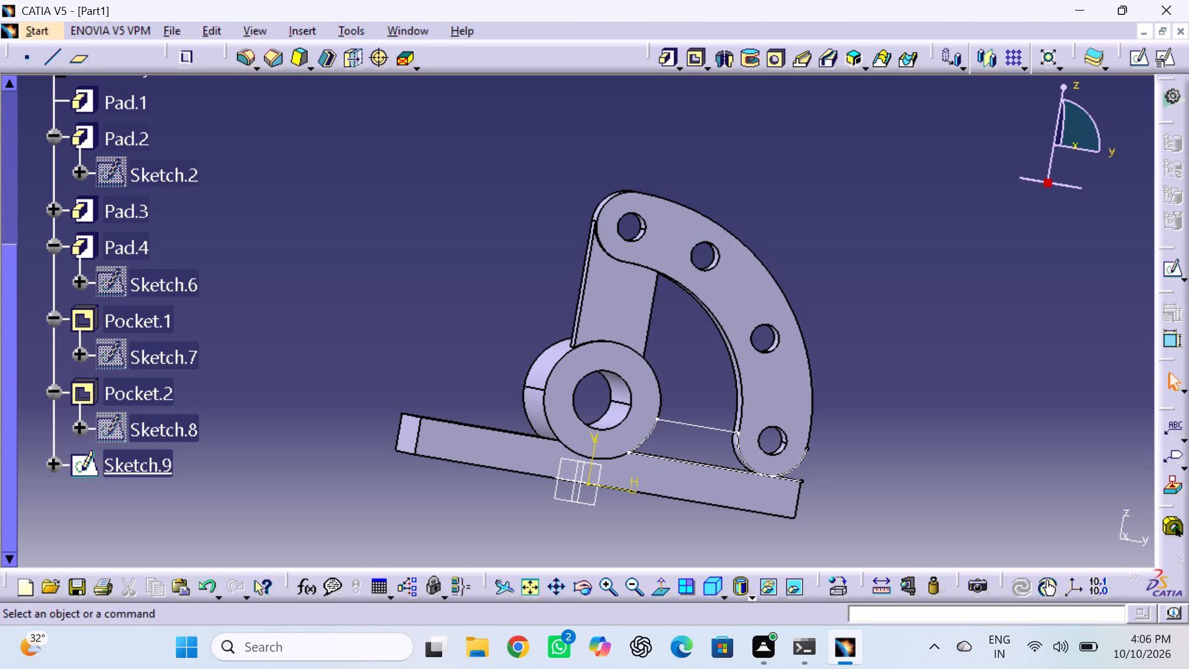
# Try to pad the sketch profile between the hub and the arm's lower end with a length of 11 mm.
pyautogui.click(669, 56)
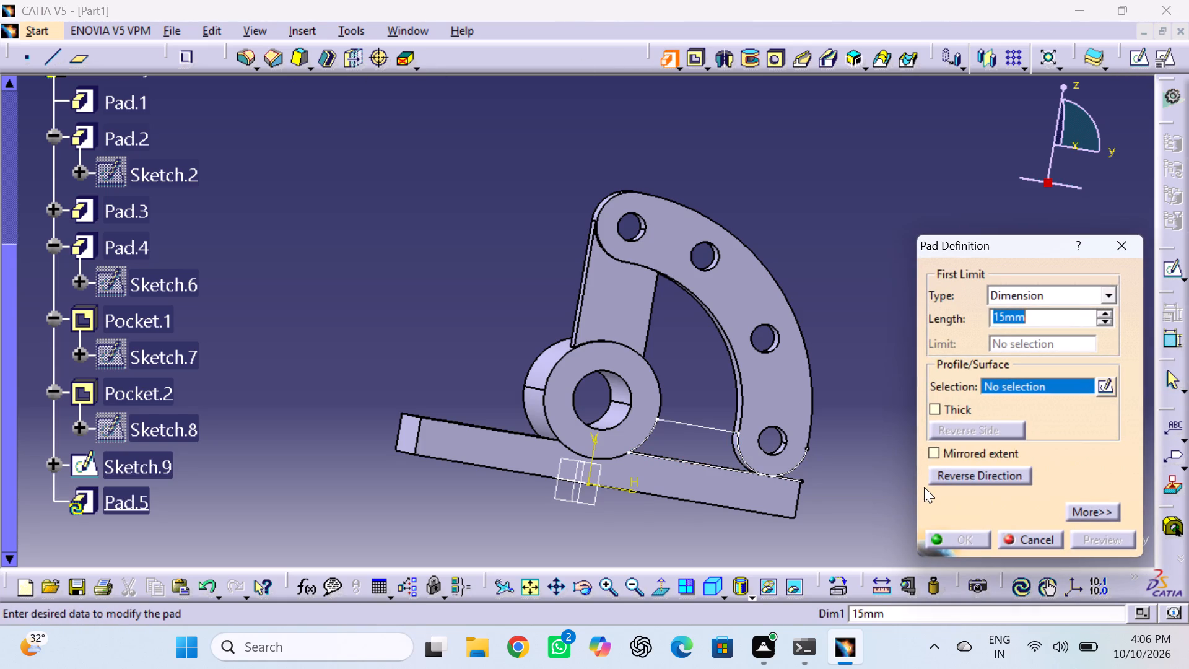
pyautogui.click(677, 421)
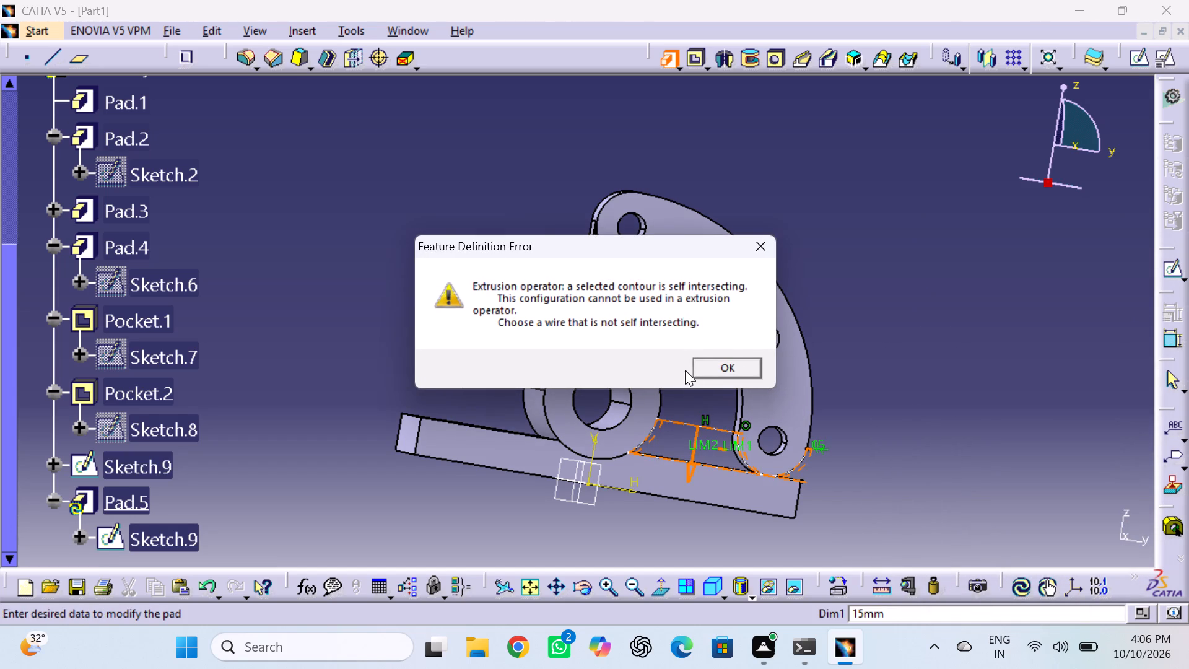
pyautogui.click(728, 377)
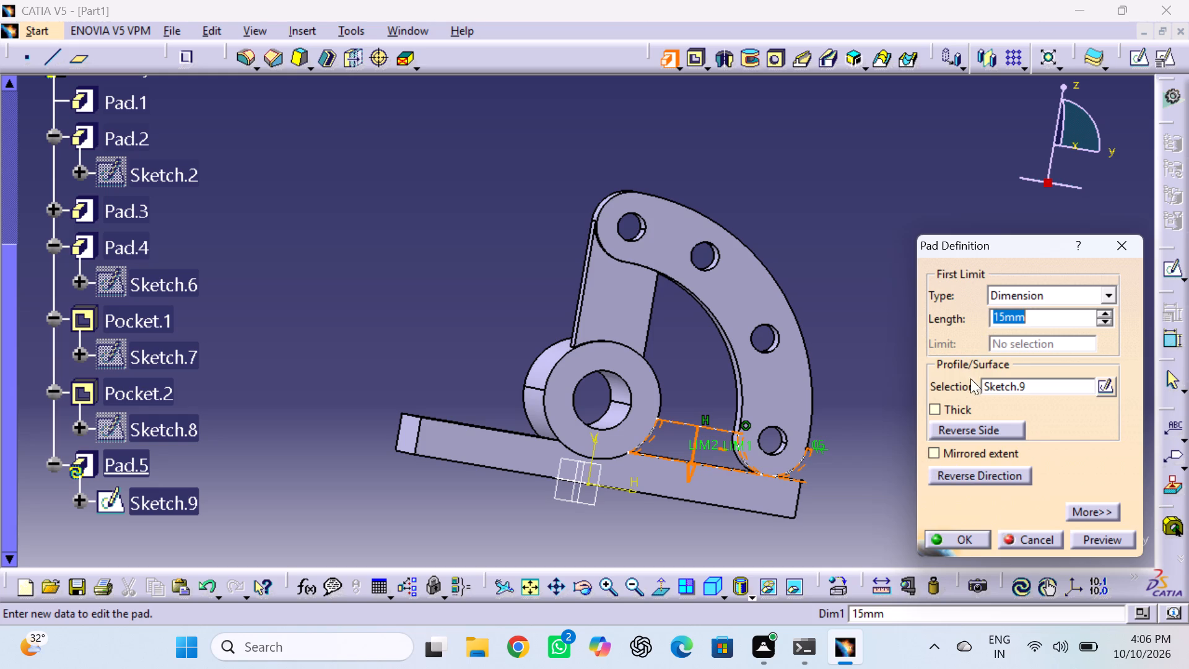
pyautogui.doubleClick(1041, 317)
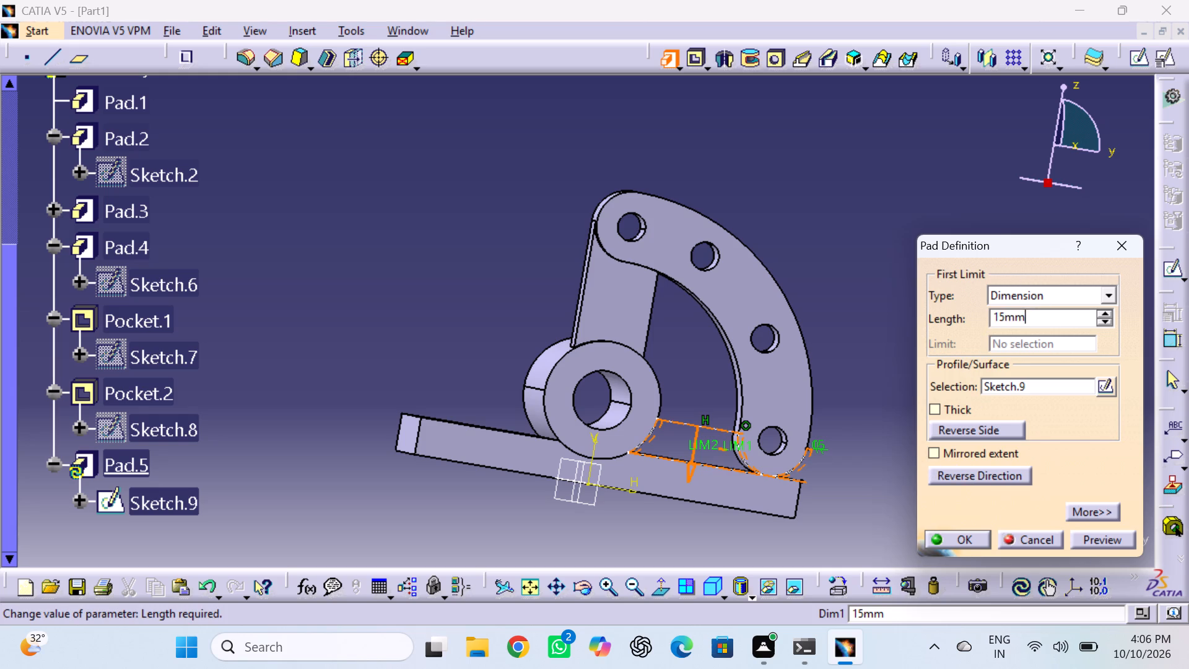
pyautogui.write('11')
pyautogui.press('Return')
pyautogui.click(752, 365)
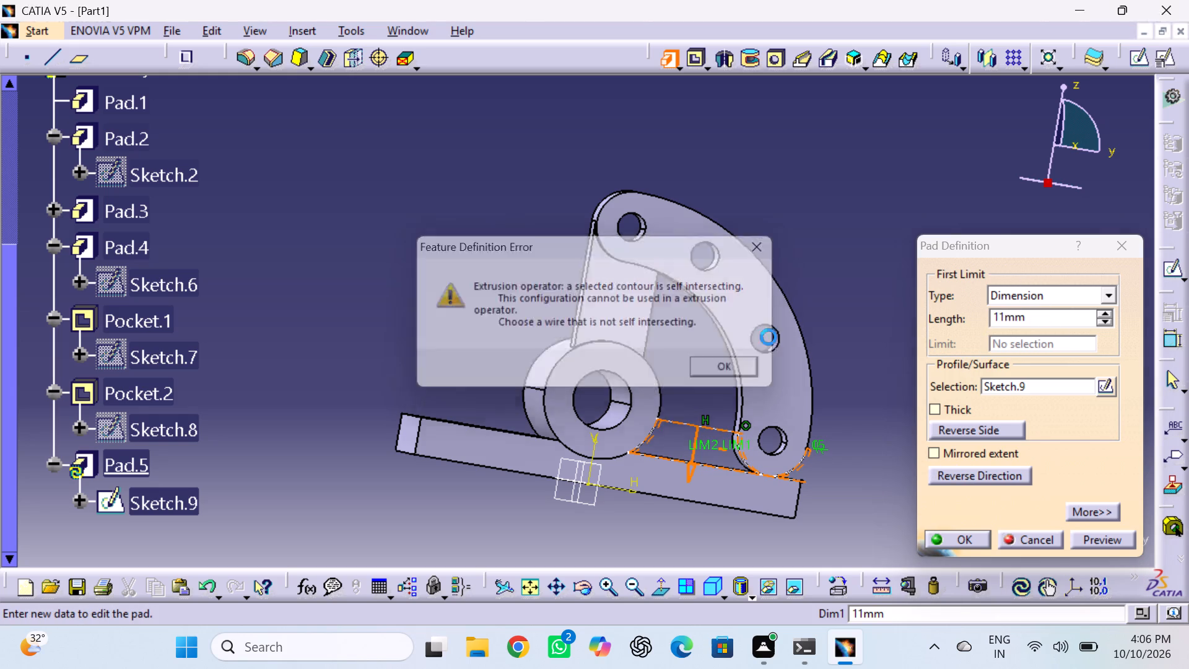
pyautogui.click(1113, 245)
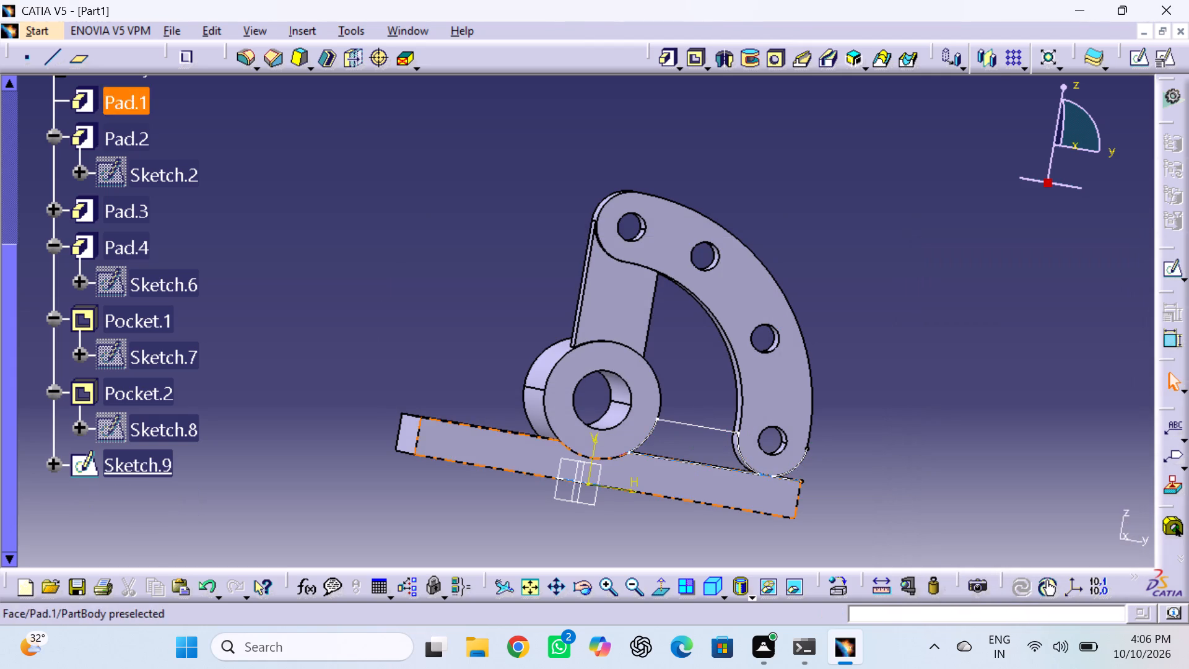
# Reopen the profile sketch and delete the projected arc of the arm's lower end and the projected base plate edge.
pyautogui.doubleClick(702, 426)
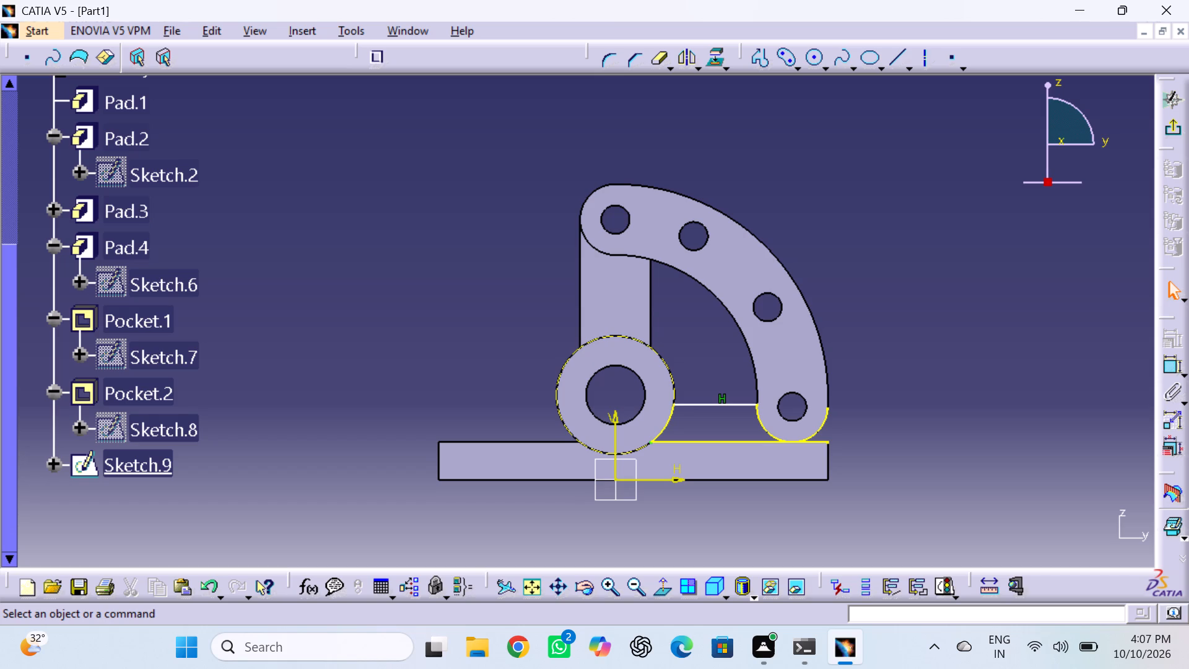
pyautogui.rightClick(824, 420)
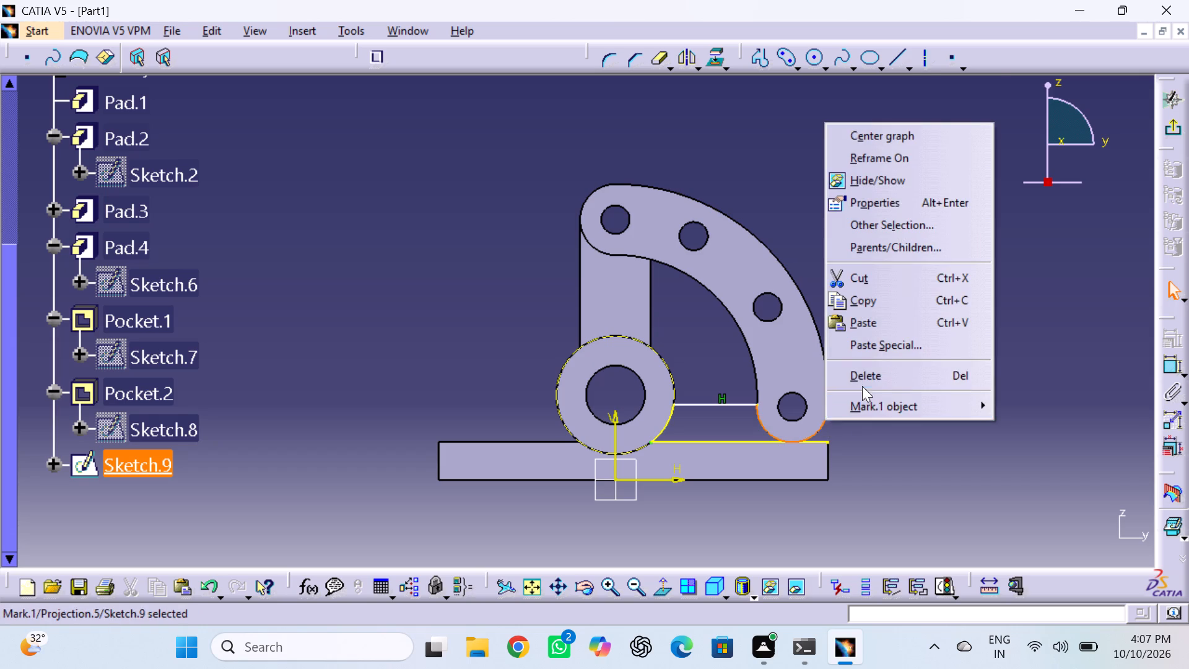
pyautogui.click(863, 383)
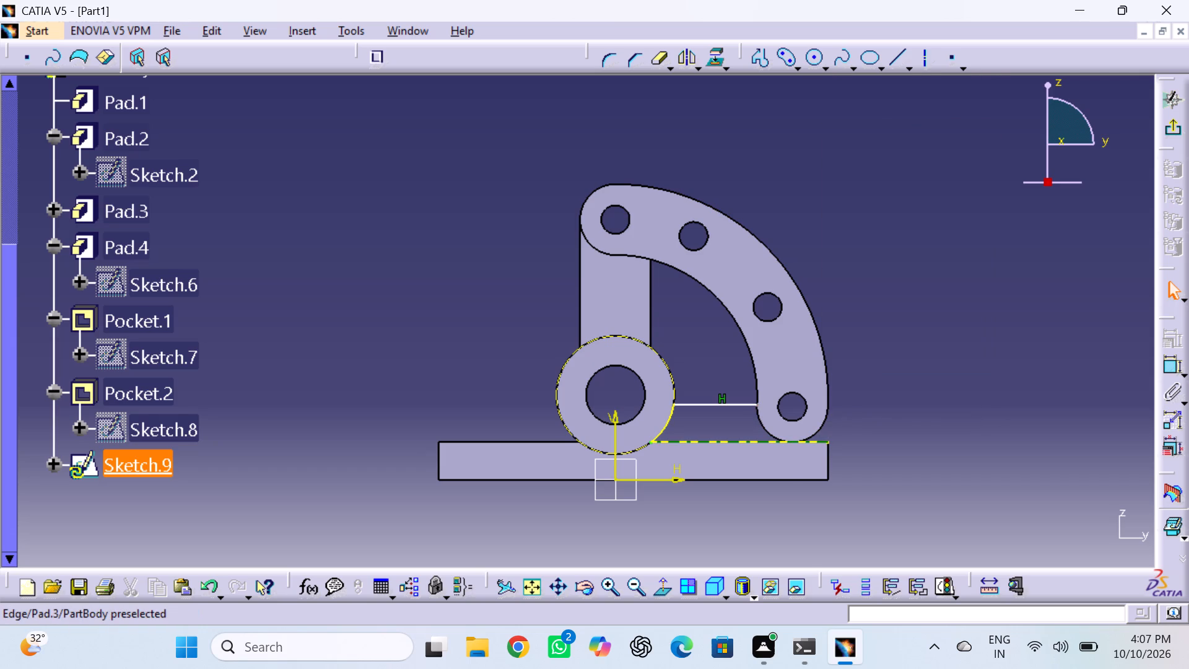
pyautogui.rightClick(802, 443)
pyautogui.click(845, 401)
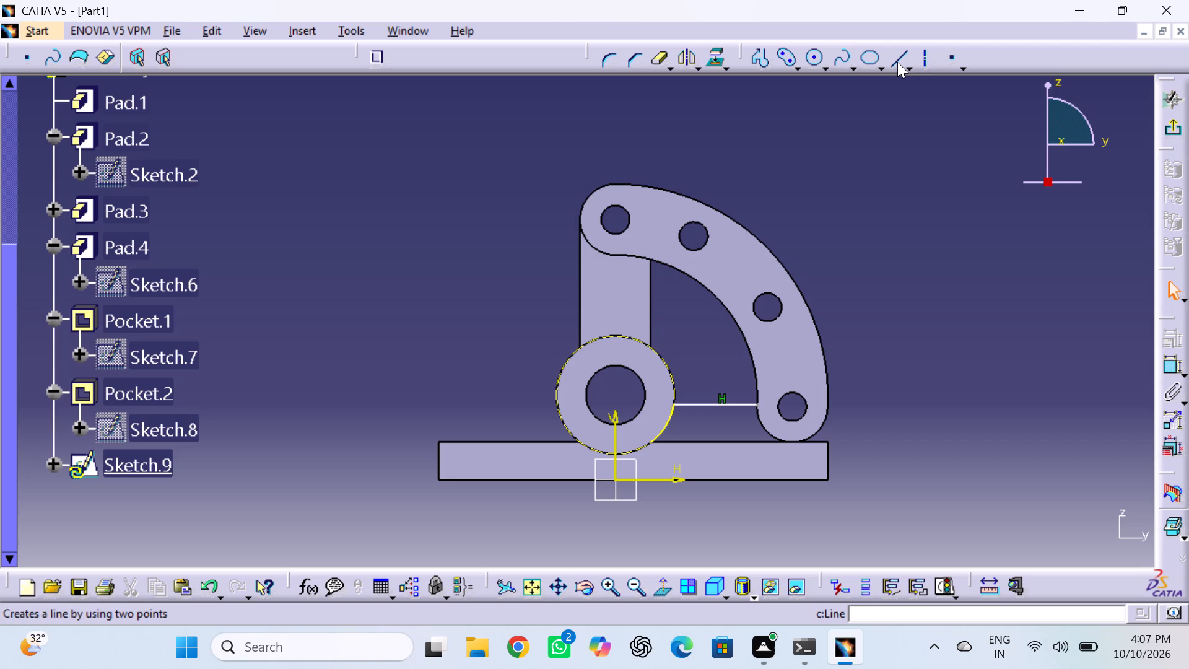
# Draw a three-point arc along the arm's rounded lower end, from the horizontal line's end to the base plate's top edge.
pyautogui.click(825, 63)
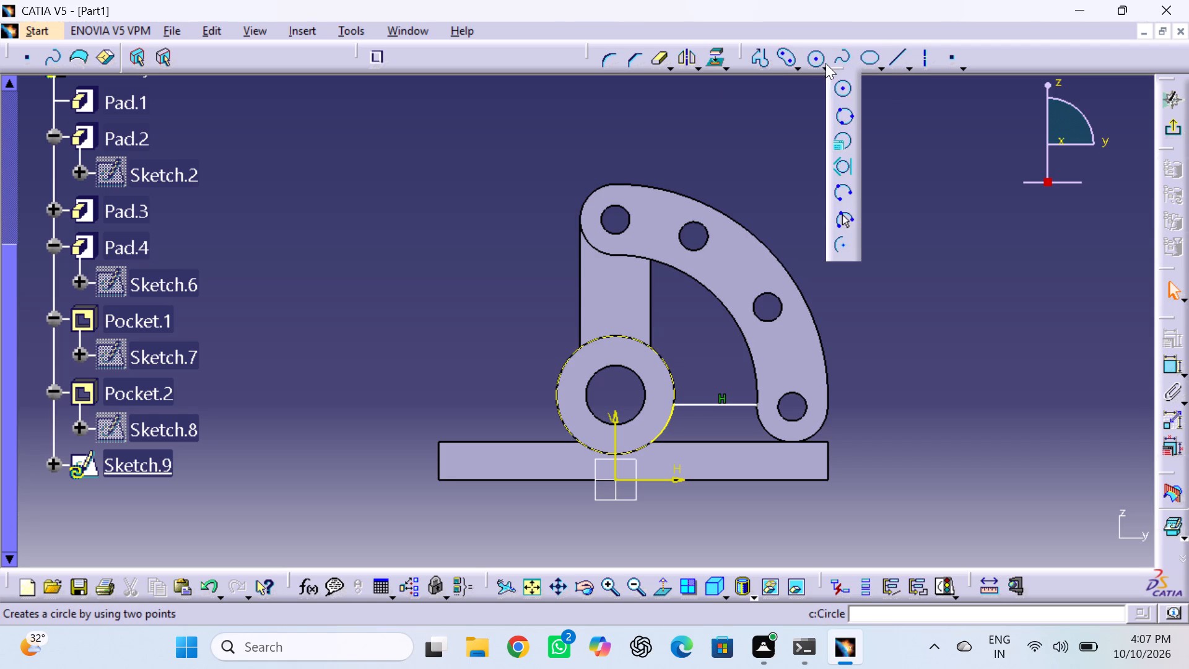
pyautogui.click(845, 217)
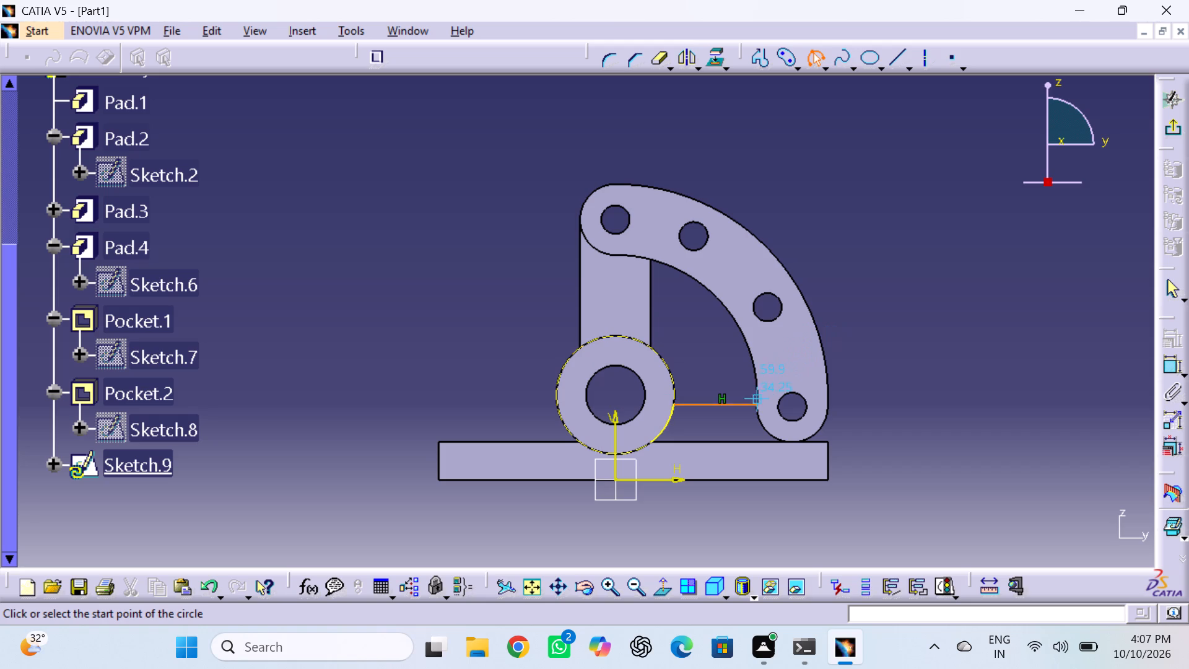
pyautogui.click(756, 401)
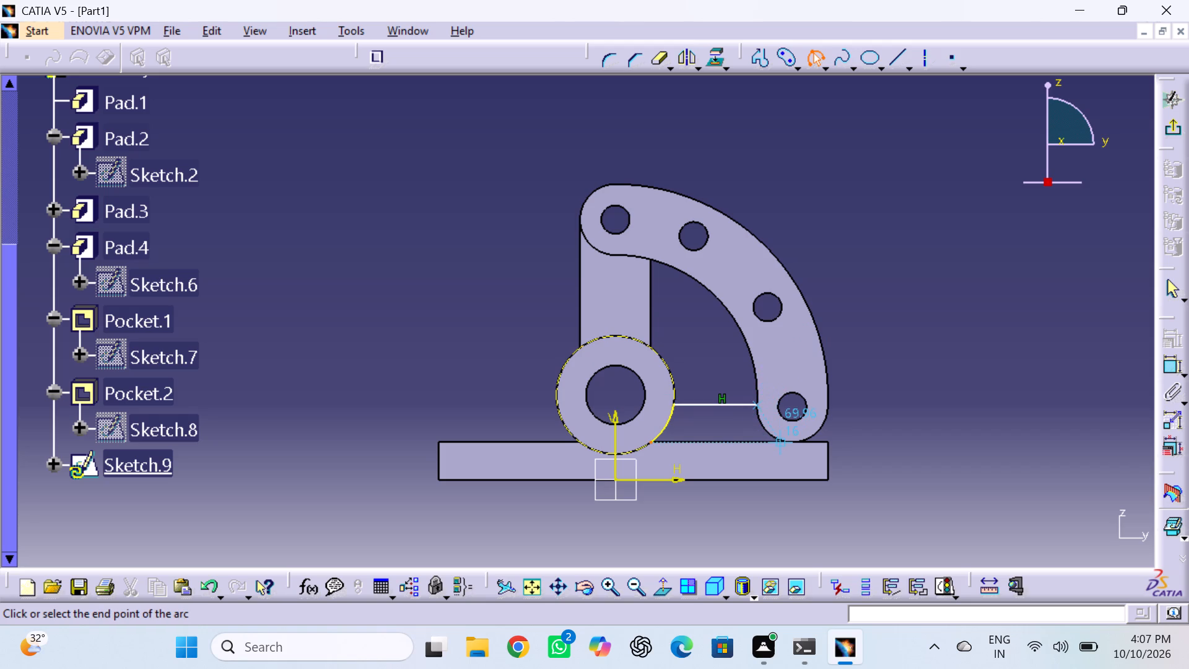
pyautogui.click(785, 440)
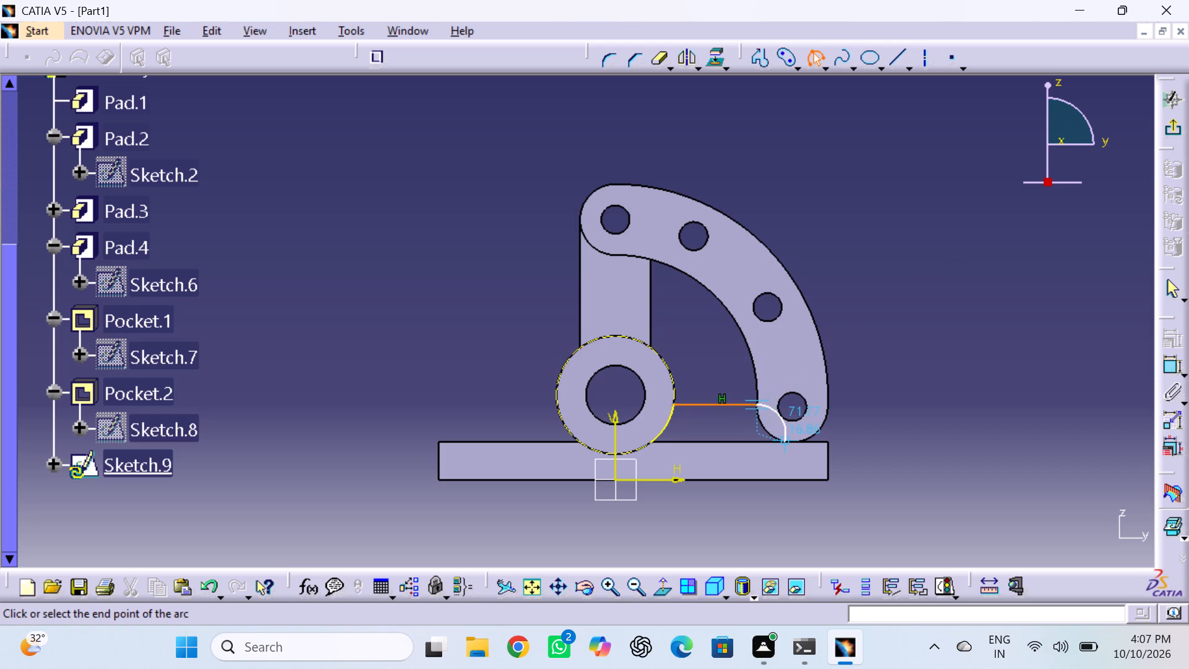
pyautogui.click(764, 426)
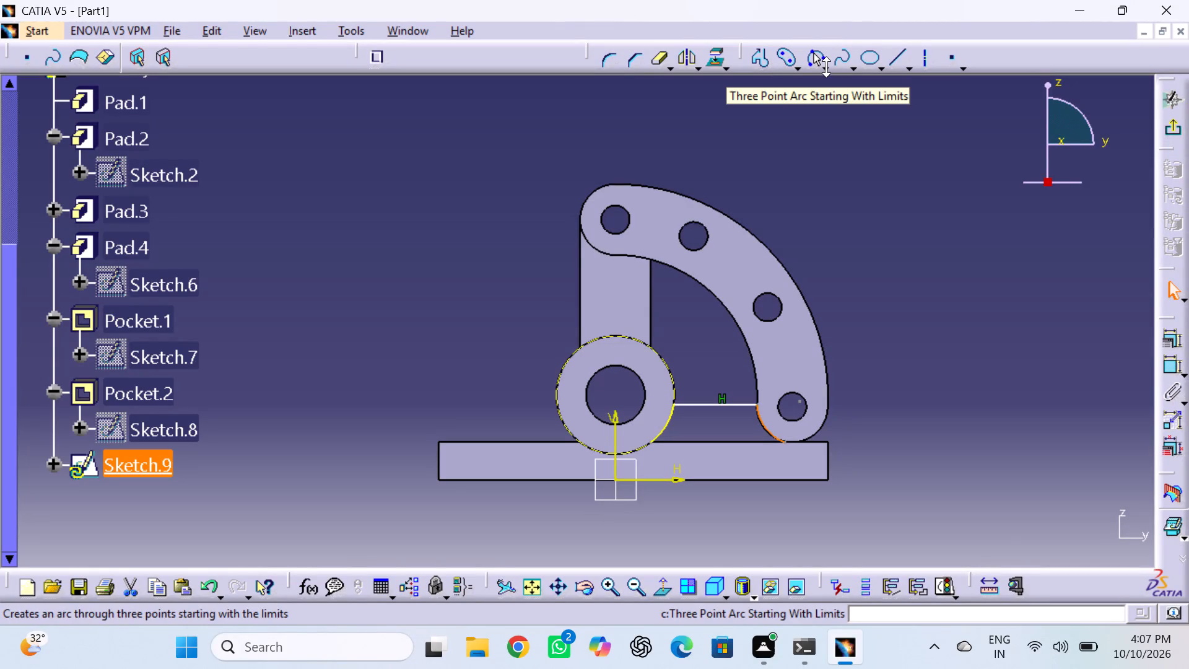
# Close the profile with a horizontal line along the base plate's top edge from the hub arc to the new arc, and exit the sketch.
pyautogui.click(900, 55)
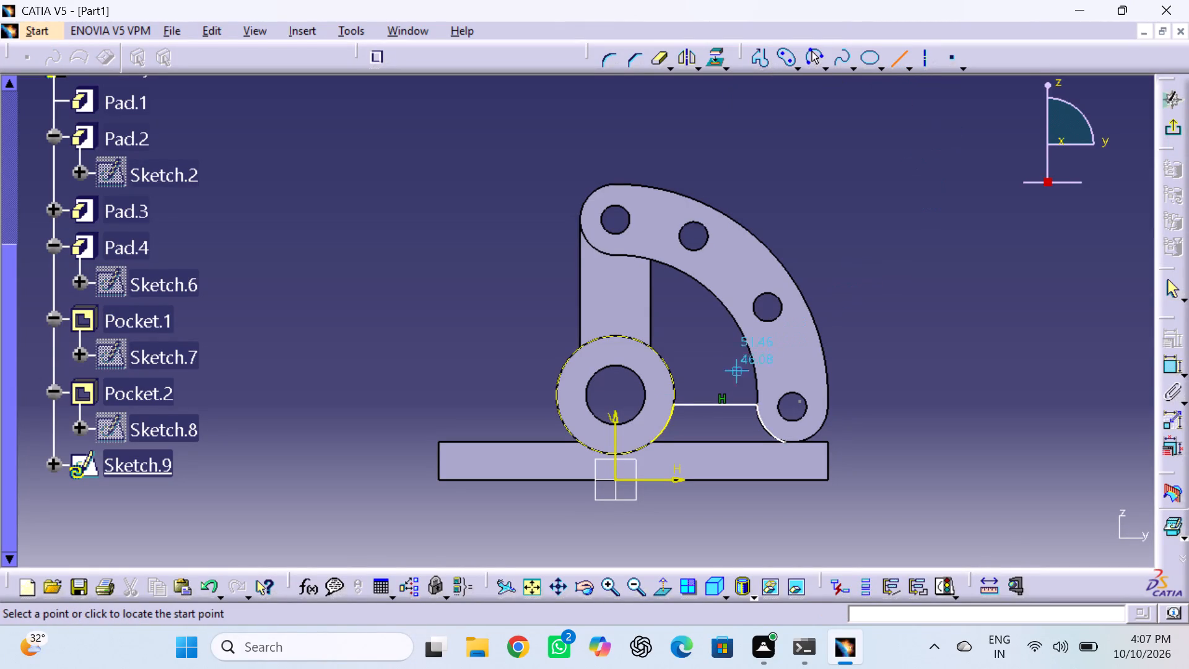
pyautogui.click(650, 439)
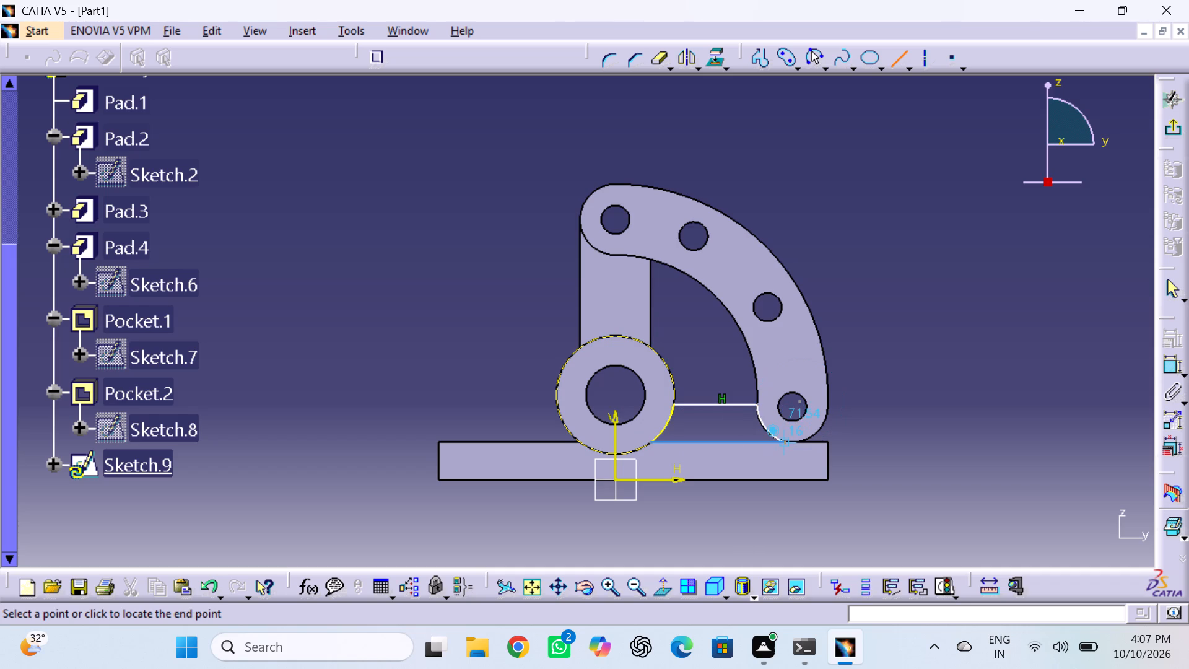
pyautogui.doubleClick(781, 442)
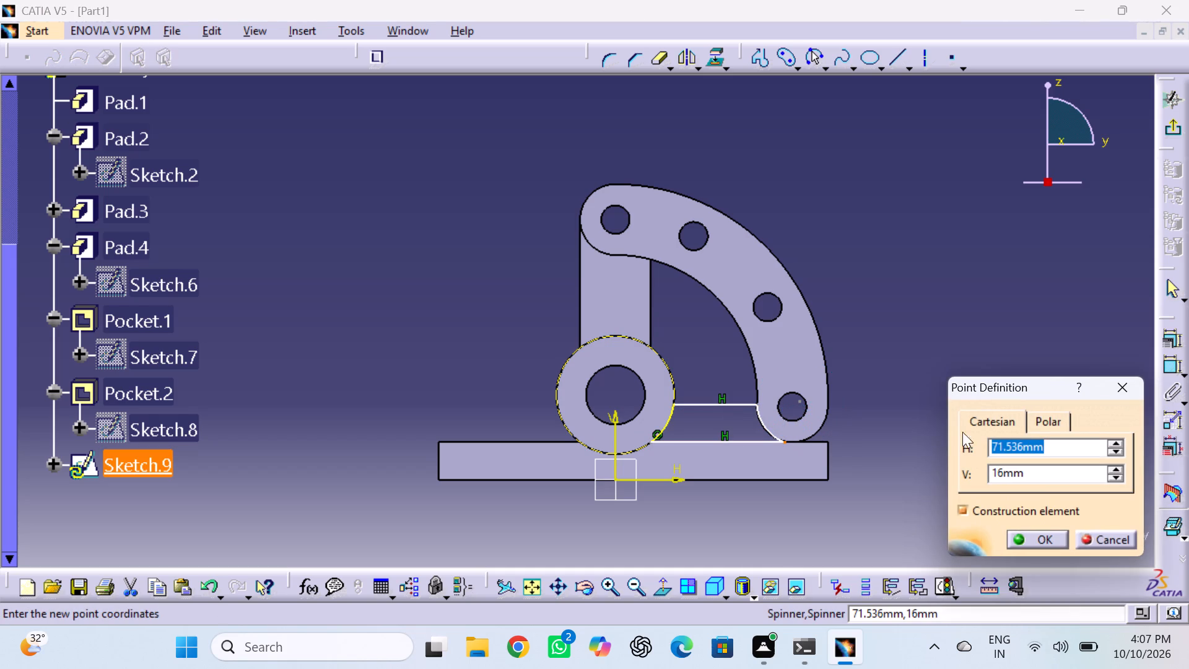
pyautogui.click(1035, 536)
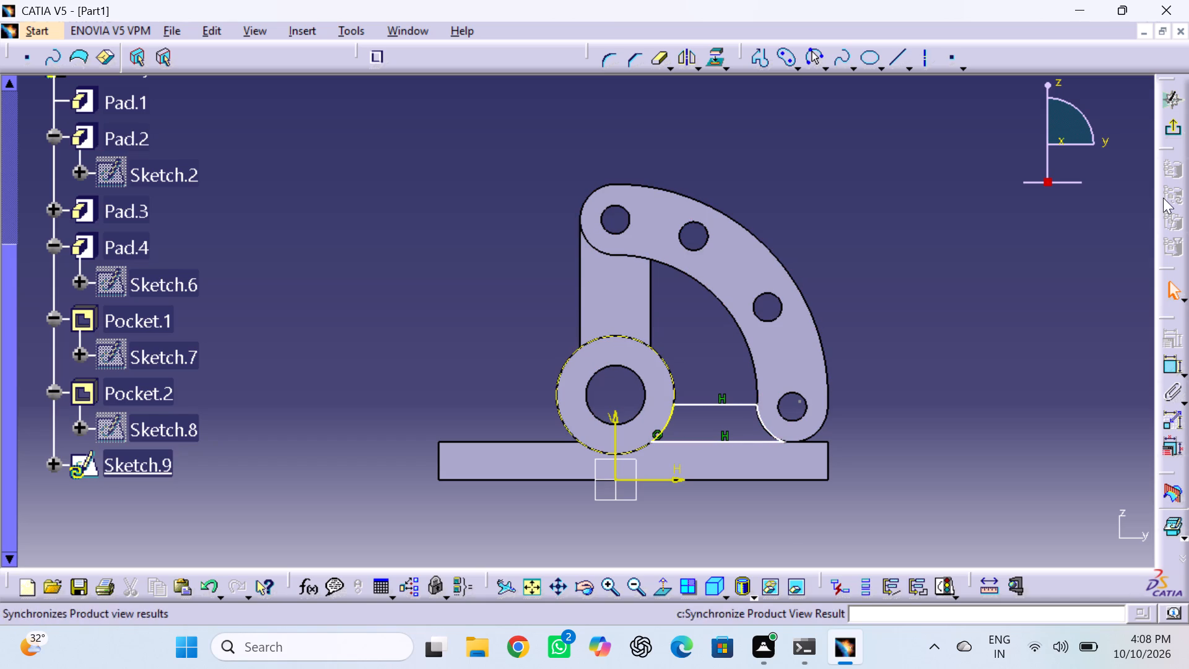
pyautogui.click(1176, 127)
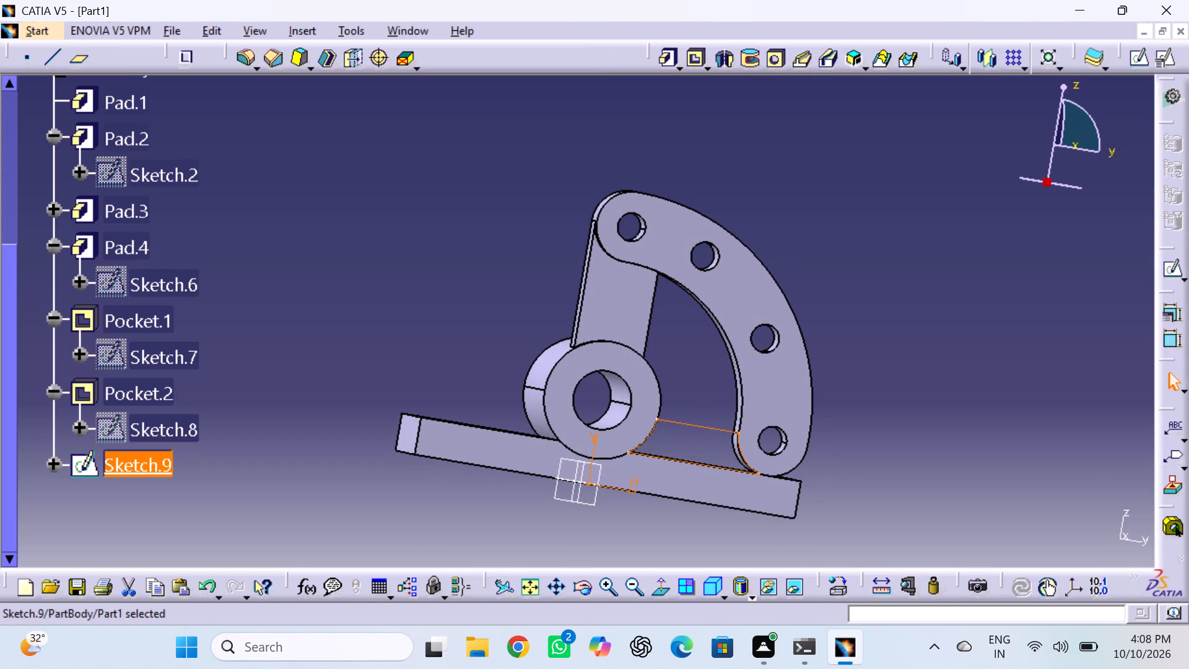
pyautogui.click(939, 323)
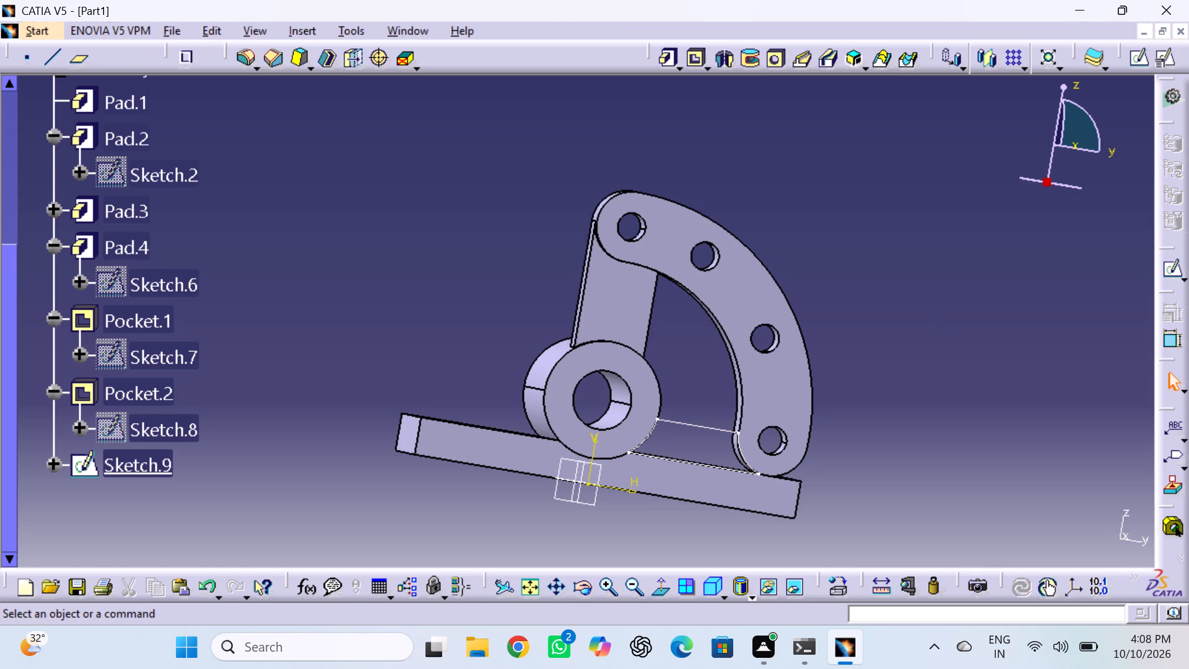
# Pad the closed profile between the hub and the arm's lower end by 11 mm in the reversed direction.
pyautogui.click(660, 65)
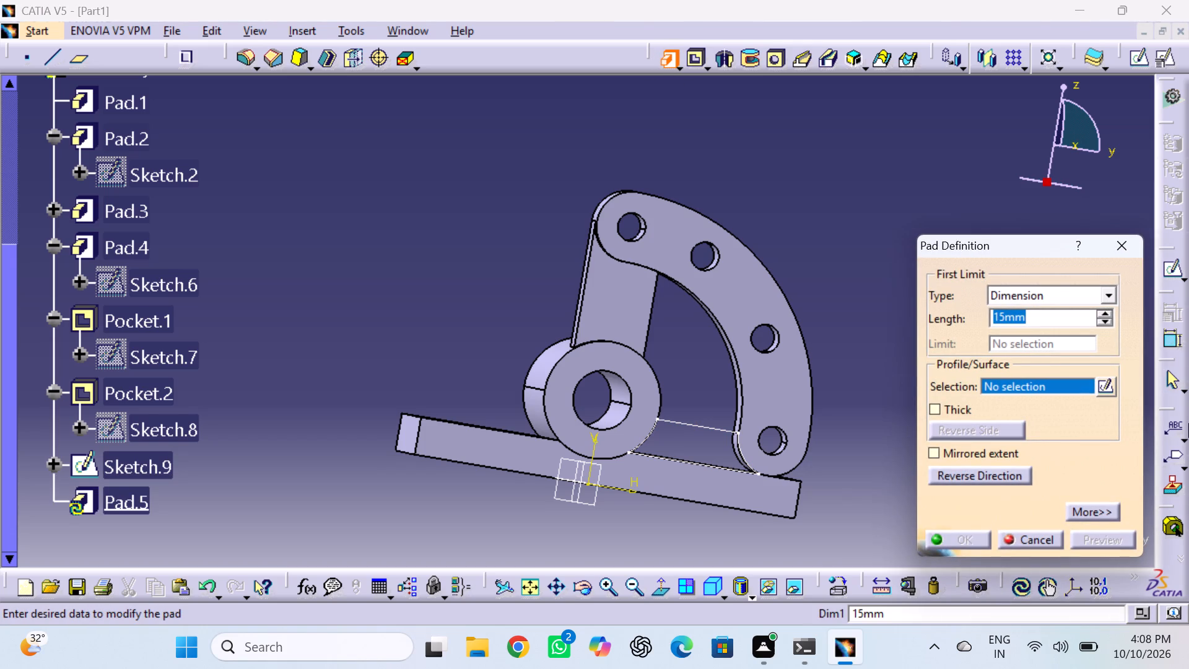
pyautogui.doubleClick(1075, 325)
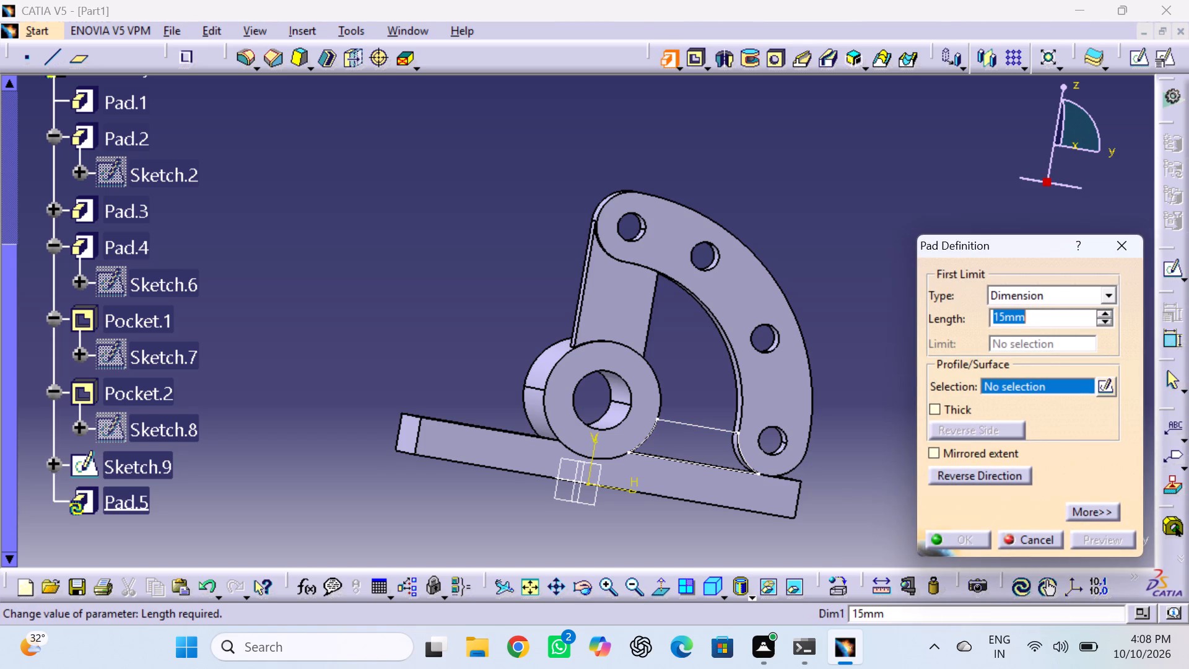
pyautogui.write('11')
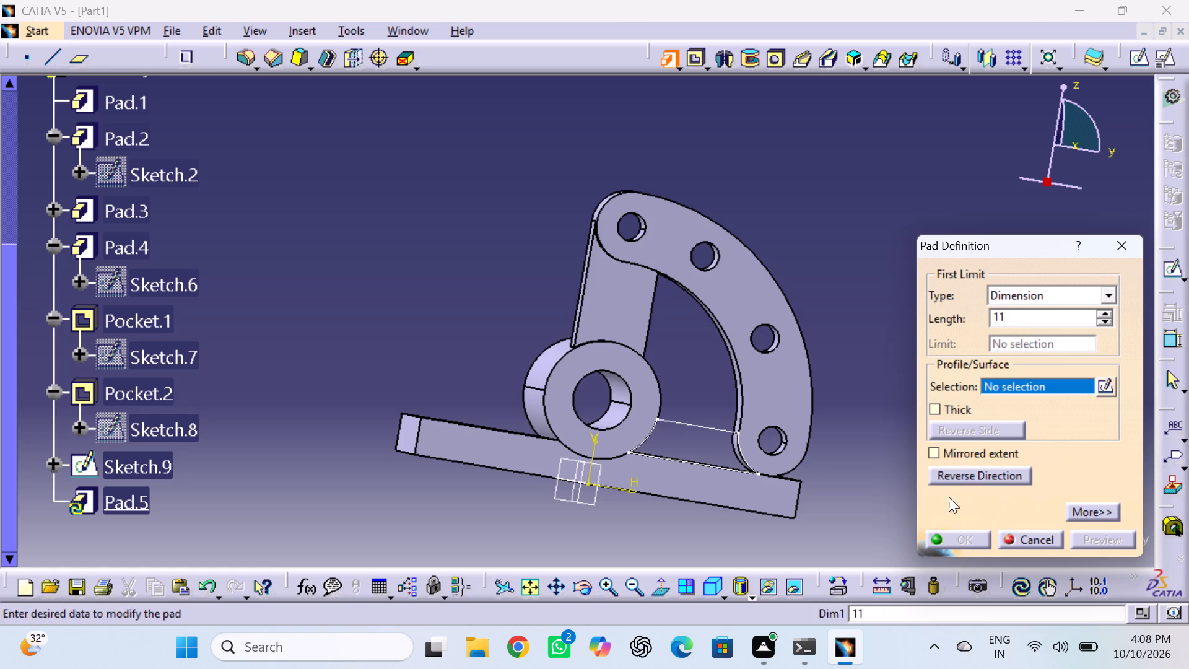
pyautogui.click(706, 431)
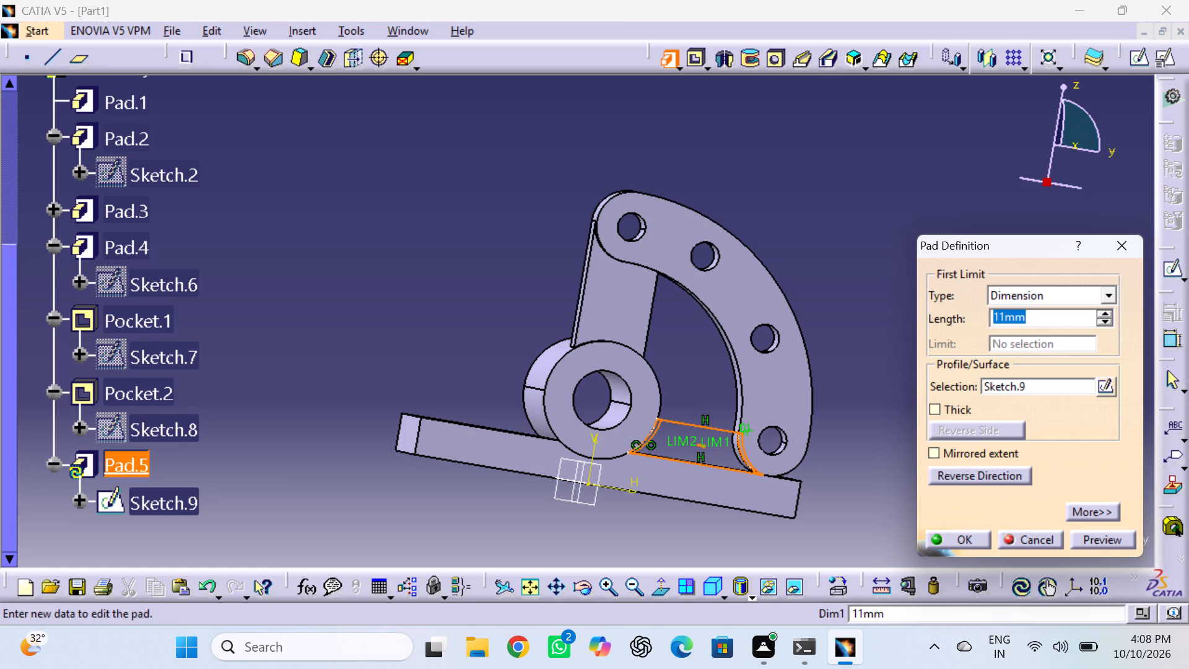
pyautogui.click(992, 473)
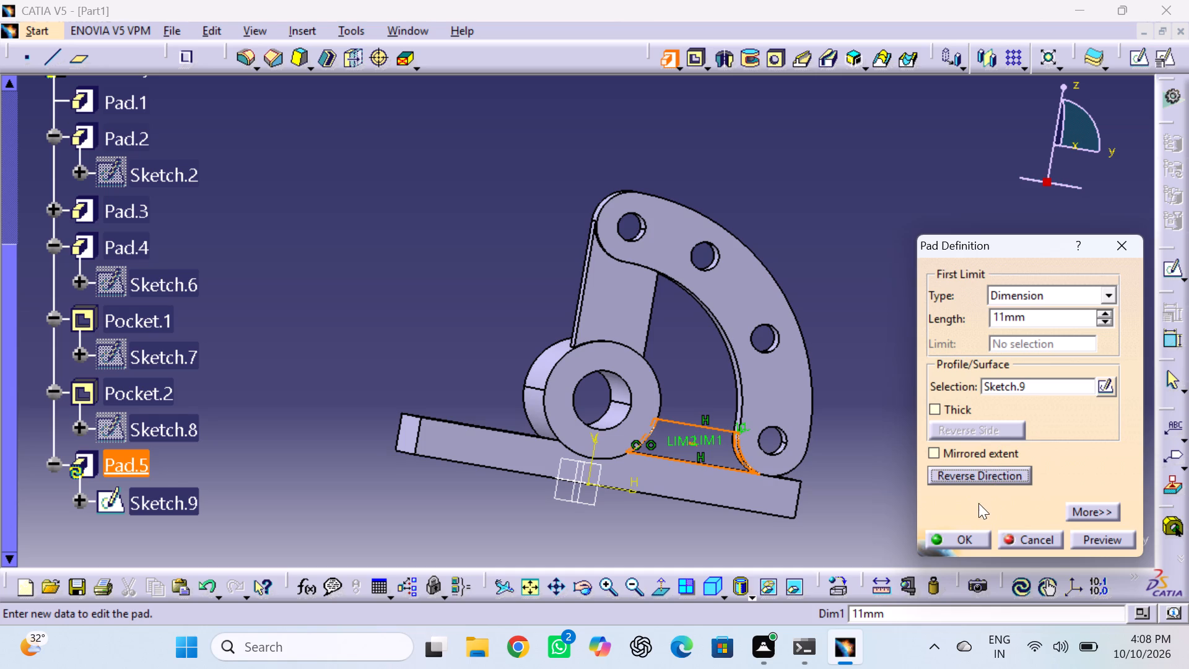
pyautogui.click(961, 538)
pyautogui.click(949, 458)
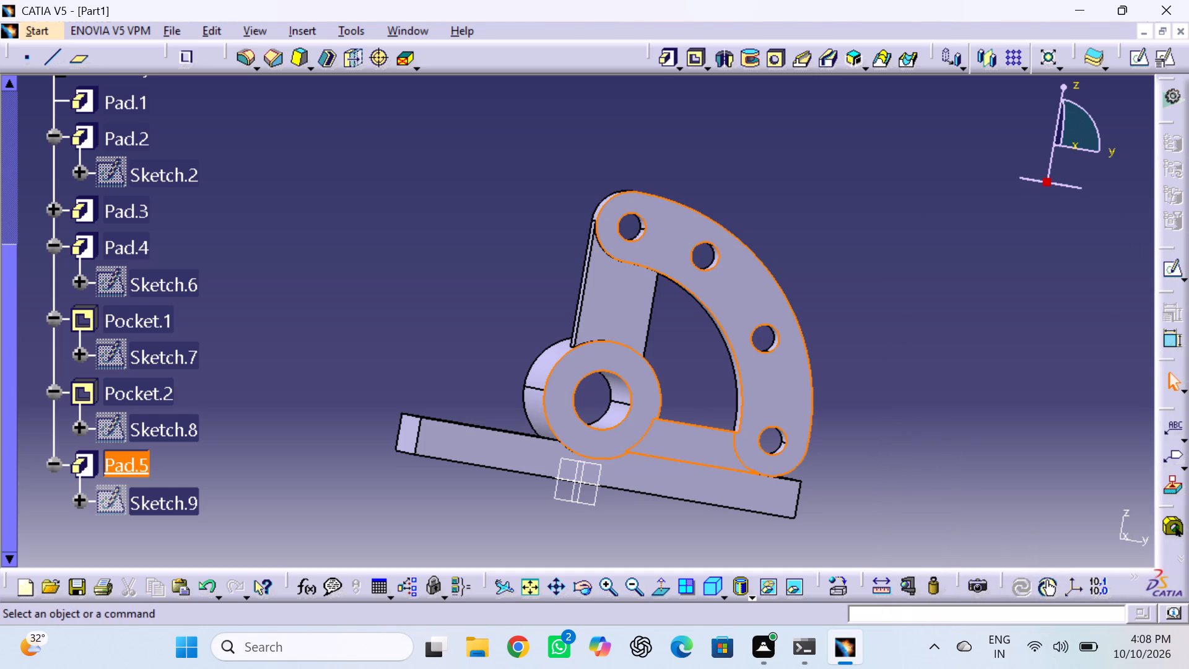
# Fillet the inner corner edge where the new pad meets the curved arm's inner face with a 3 mm radius.
pyautogui.moveTo(1042, 346); pyautogui.dragTo(970, 463, button='middle')
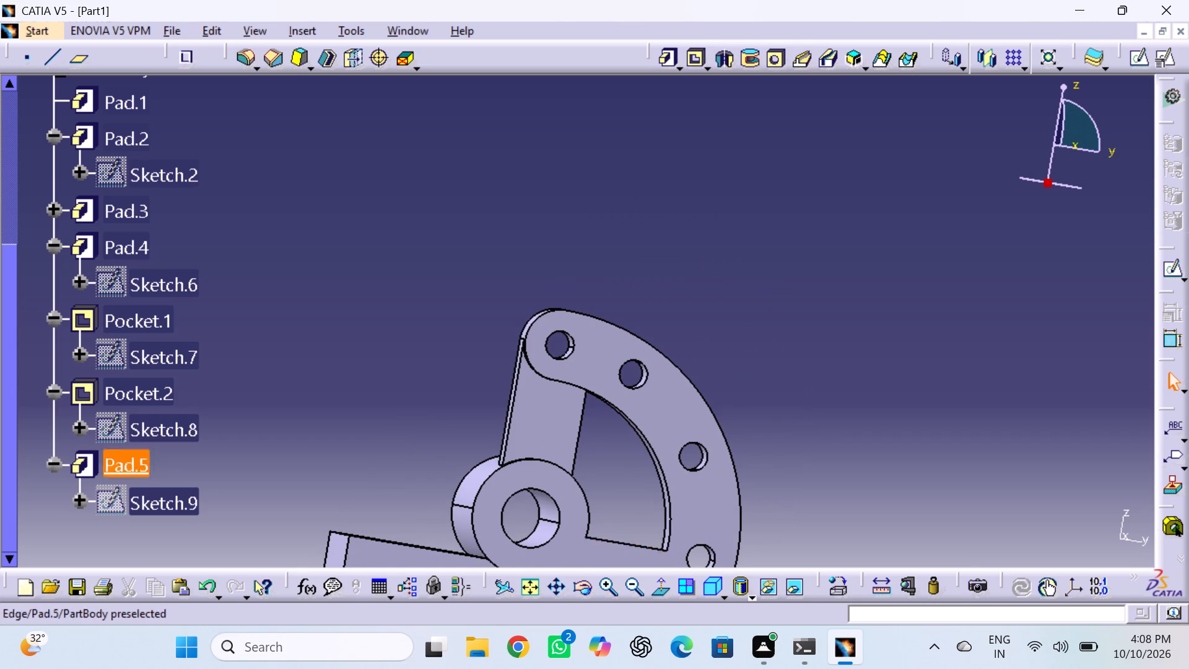
pyautogui.click(581, 585)
pyautogui.moveTo(612, 434); pyautogui.dragTo(674, 488)
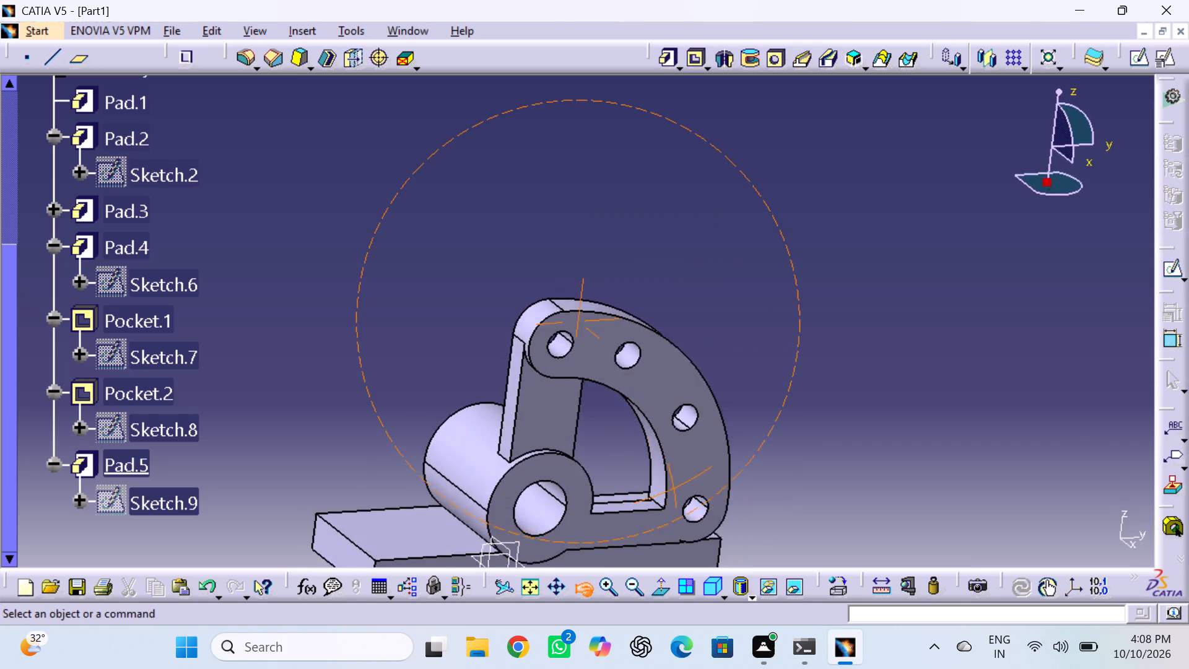
pyautogui.moveTo(674, 488); pyautogui.dragTo(717, 520)
pyautogui.click(717, 520)
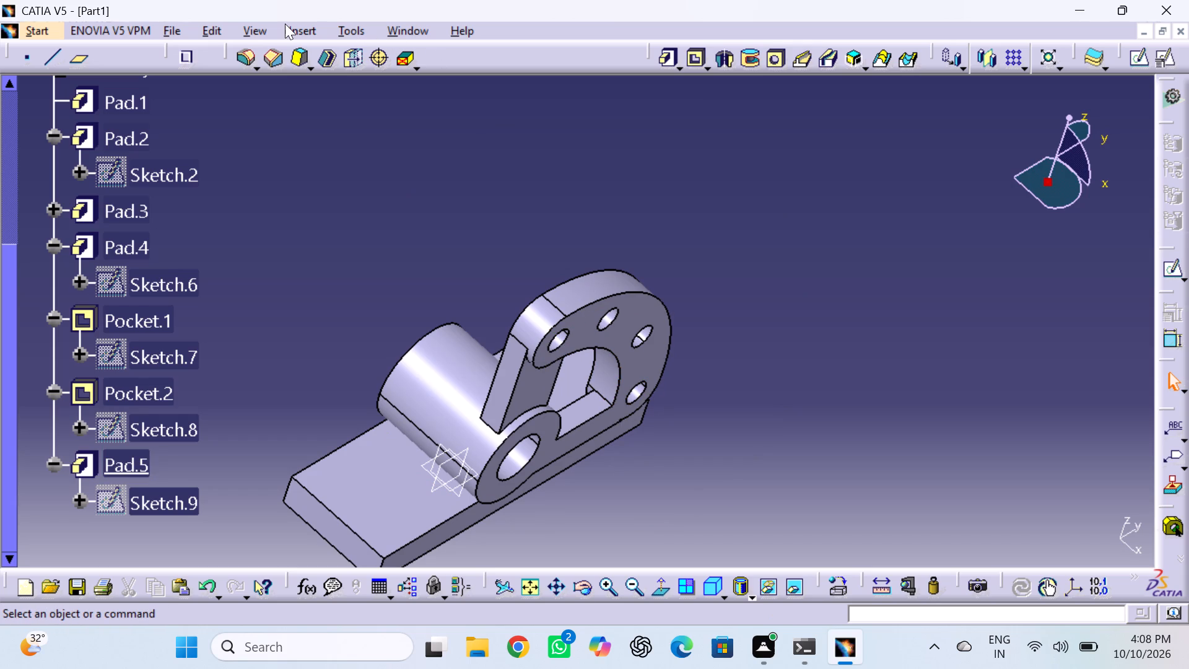
pyautogui.click(299, 32)
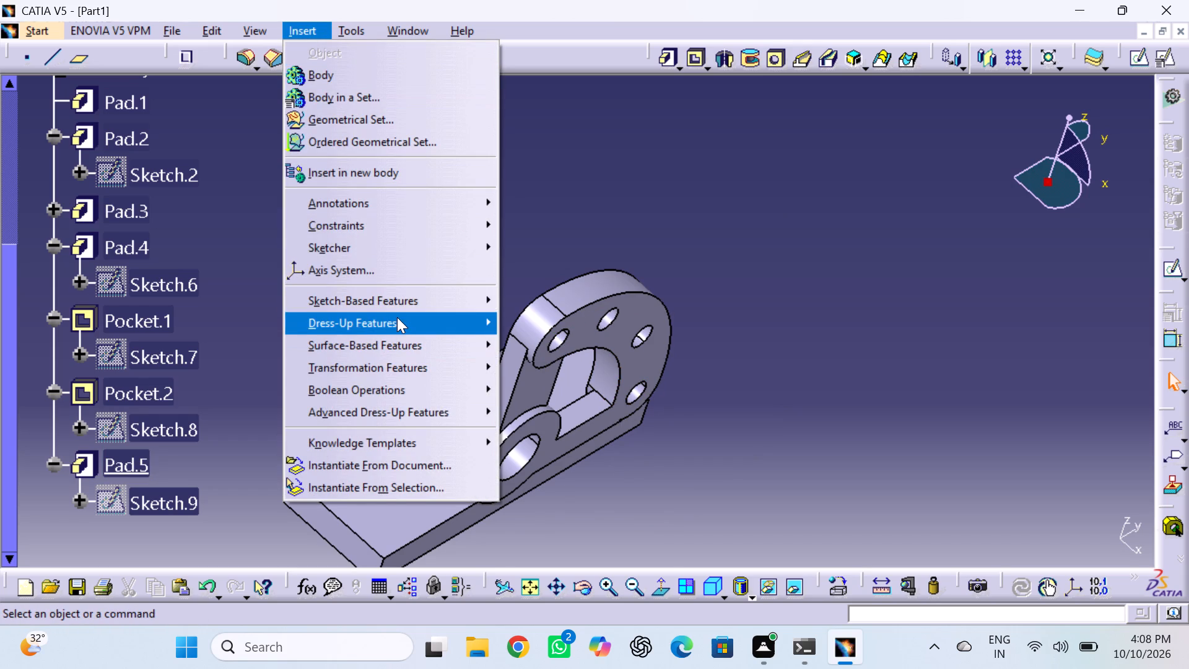
pyautogui.click(397, 317)
pyautogui.click(530, 330)
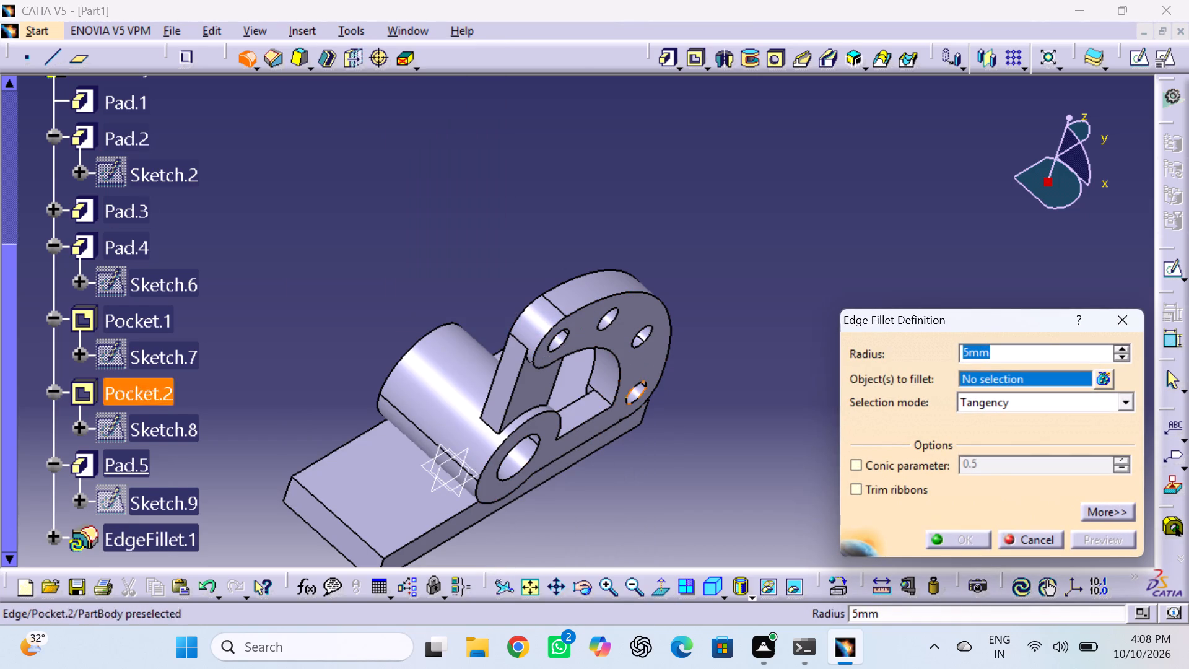
pyautogui.tripleClick(609, 584)
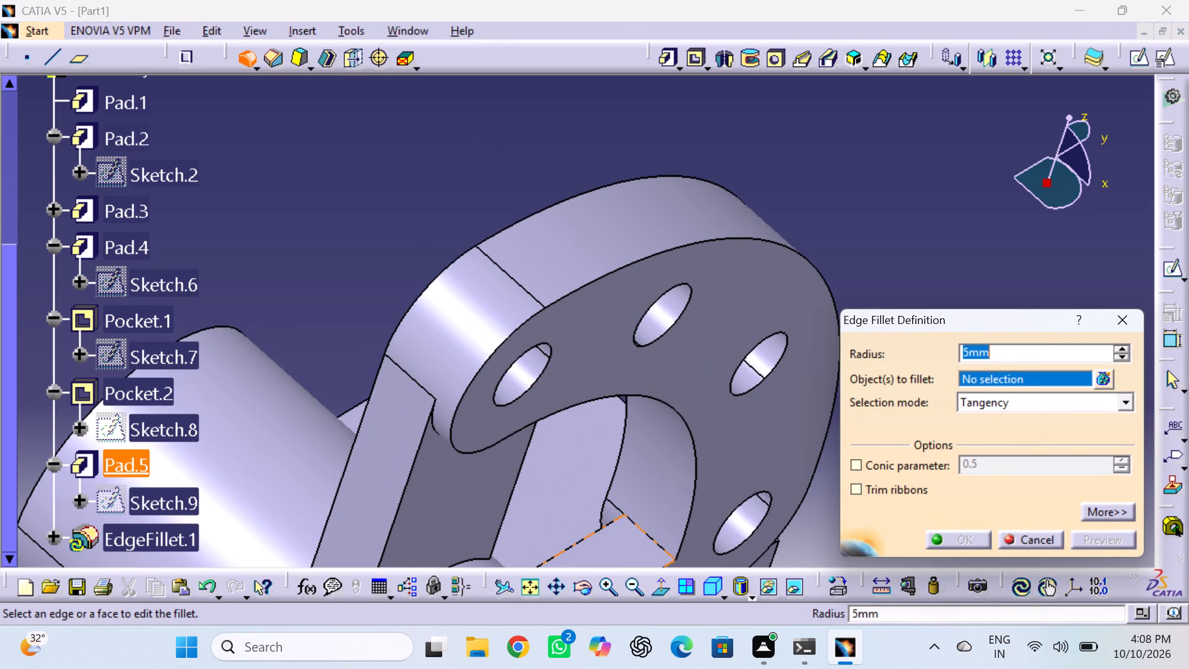
pyautogui.click(642, 531)
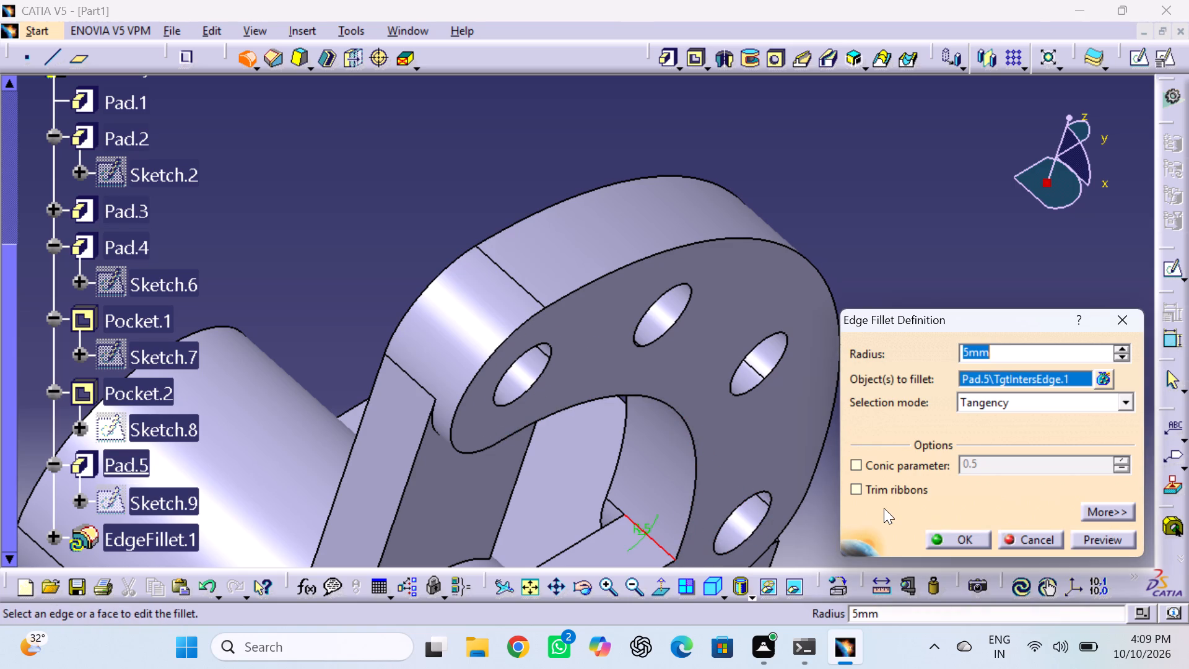
pyautogui.doubleClick(1017, 356)
pyautogui.press('3')
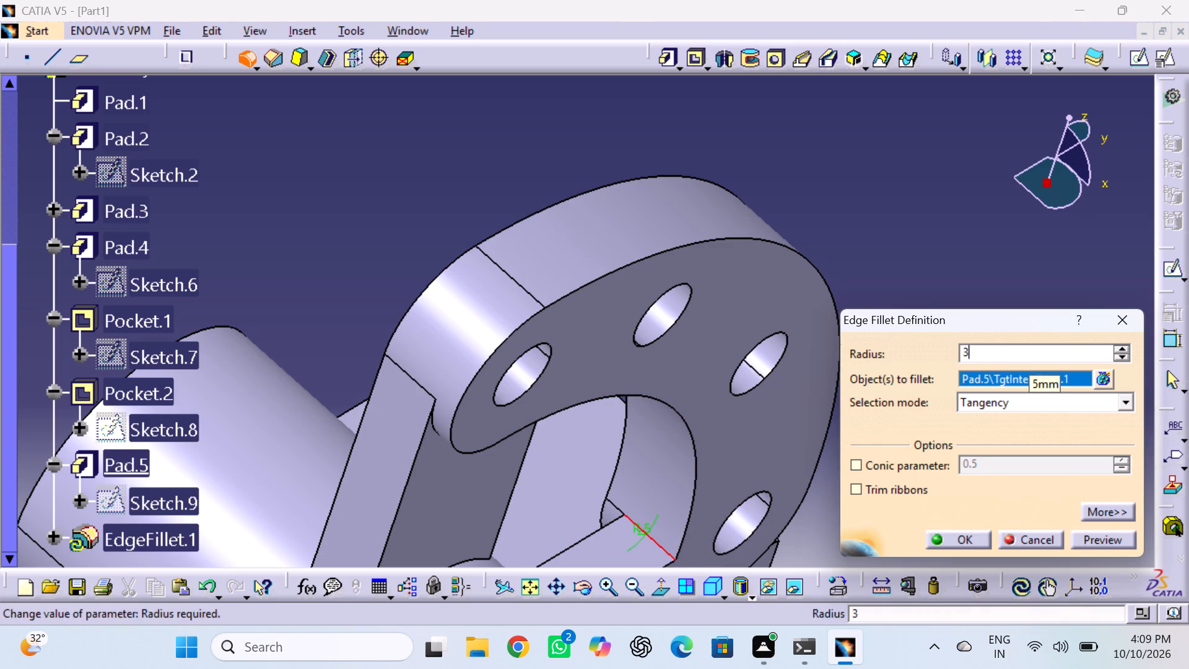
pyautogui.click(970, 542)
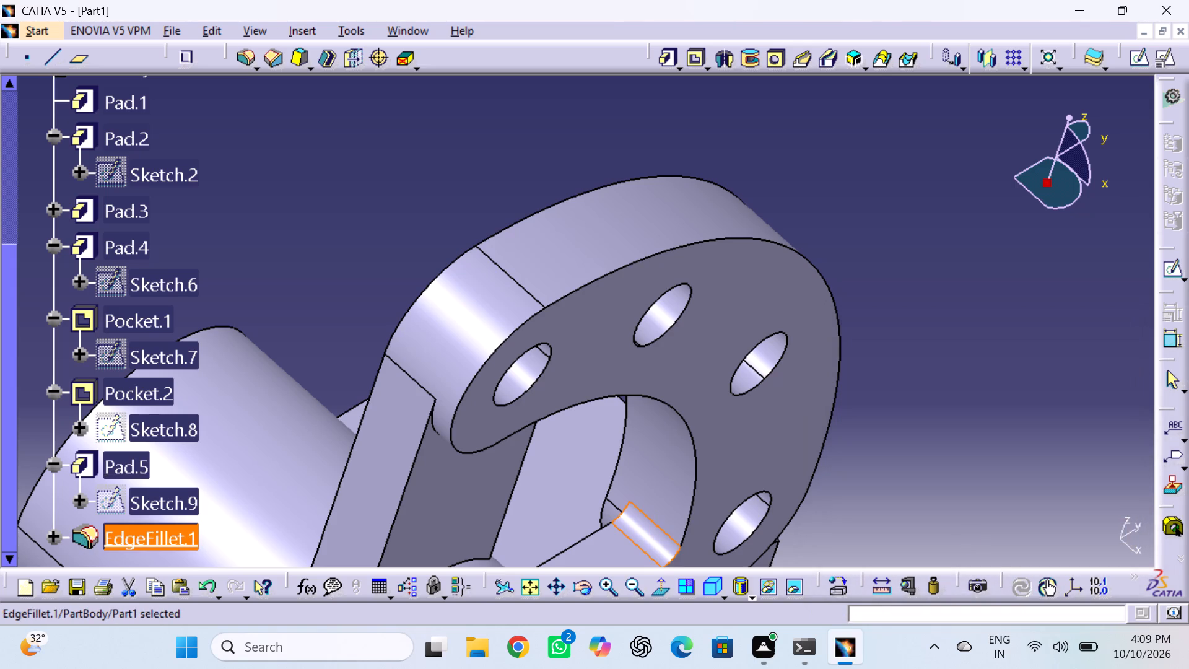
pyautogui.click(956, 421)
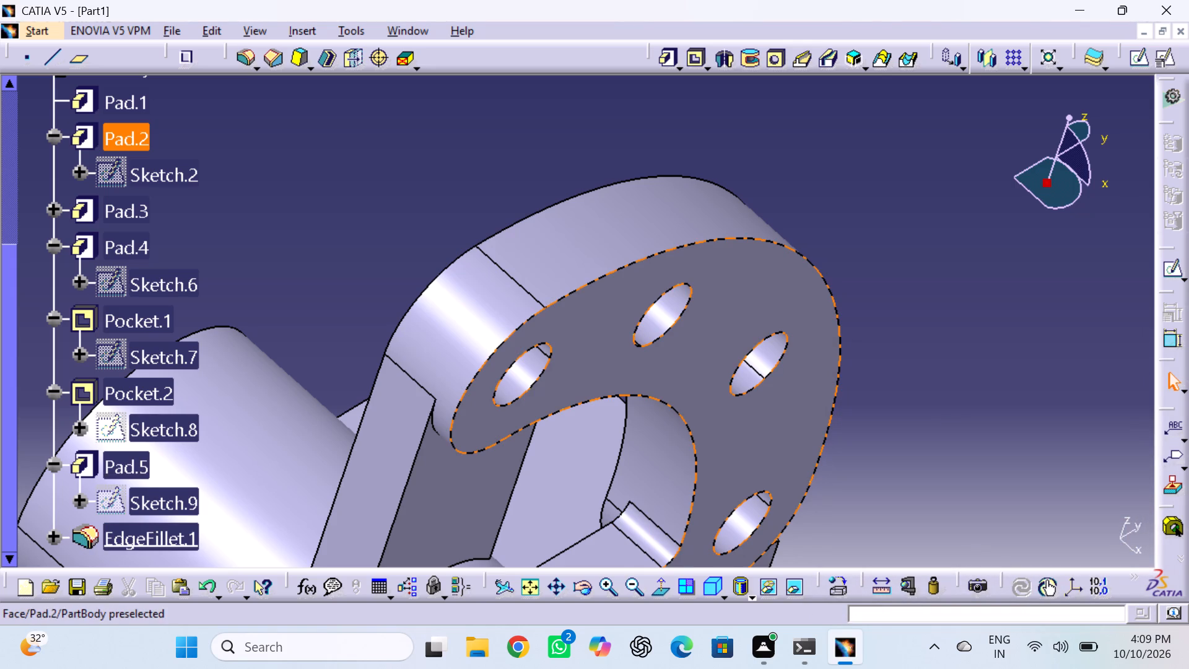
# Start a sketch on the base plate's front face and project the plate's top edge beside the hub and the hub's outer circle.
pyautogui.tripleClick(630, 578)
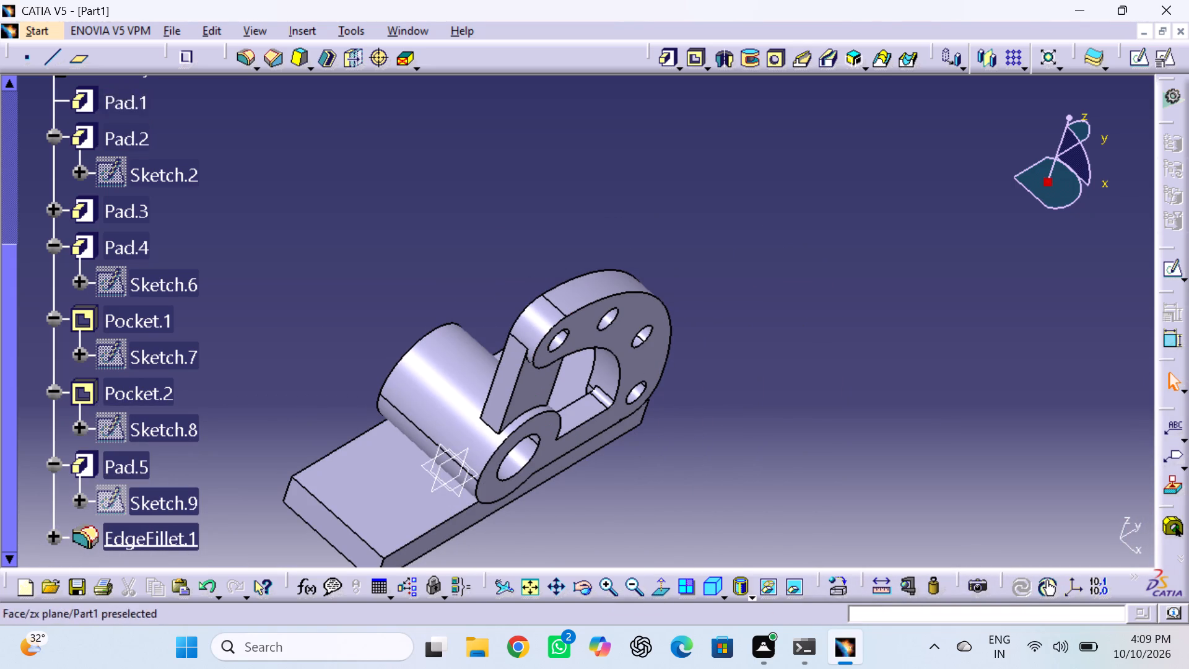
pyautogui.click(577, 585)
pyautogui.moveTo(546, 507); pyautogui.dragTo(462, 325)
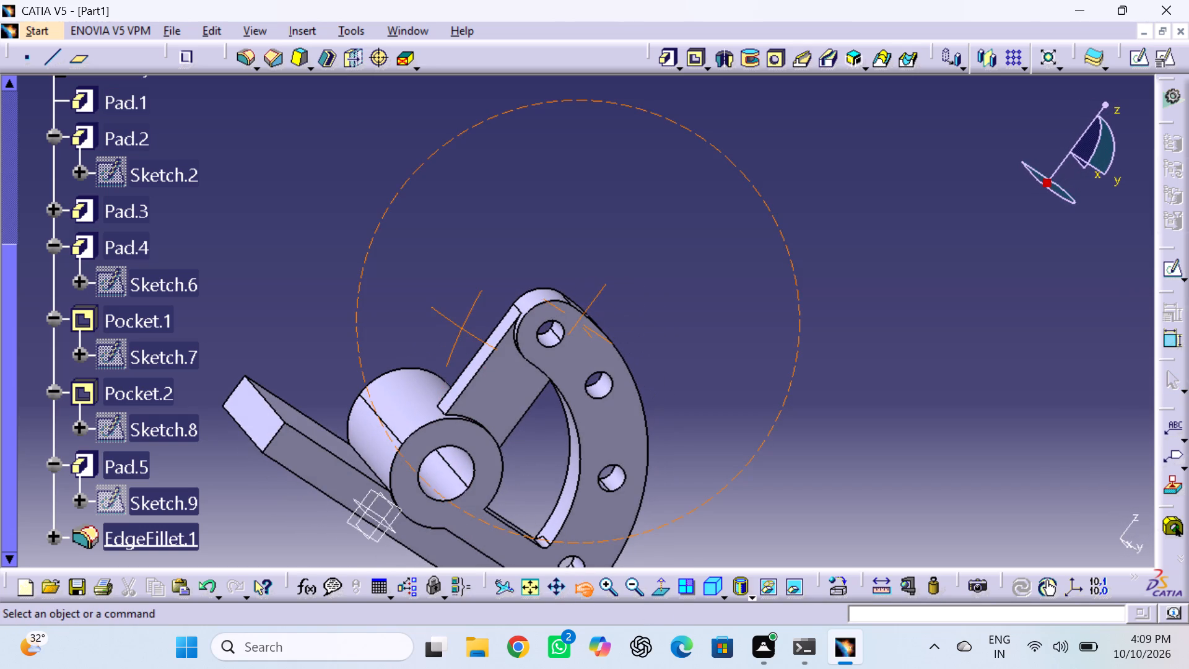
pyautogui.moveTo(462, 325); pyautogui.dragTo(442, 276)
pyautogui.click(442, 276)
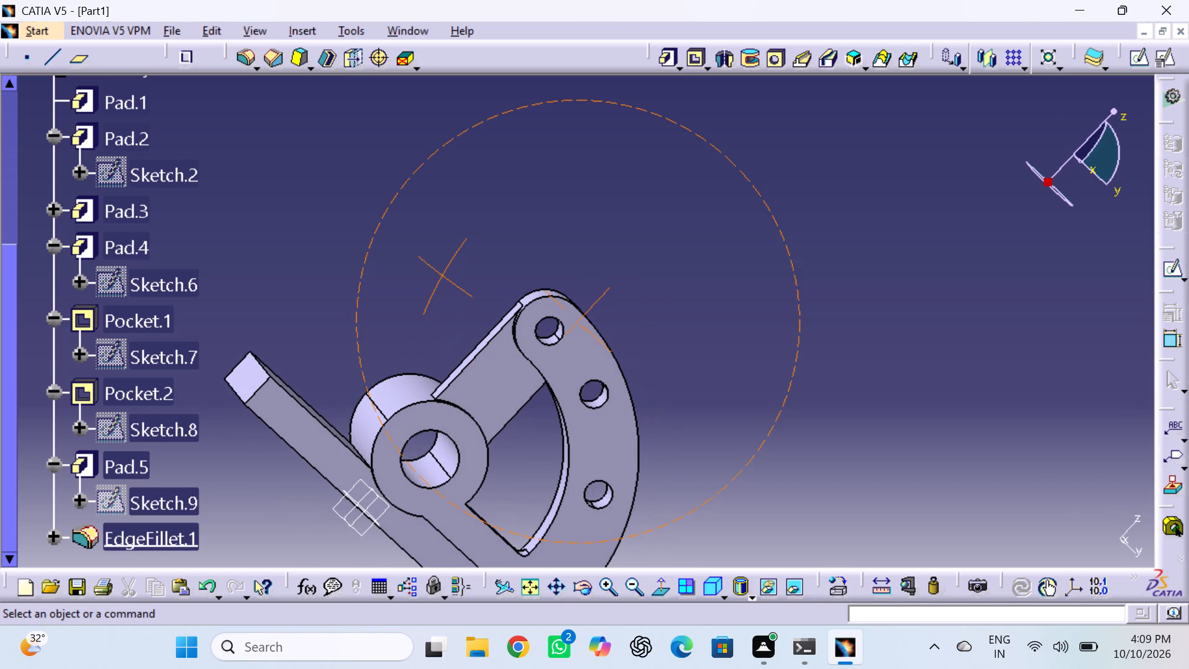
pyautogui.doubleClick(442, 276)
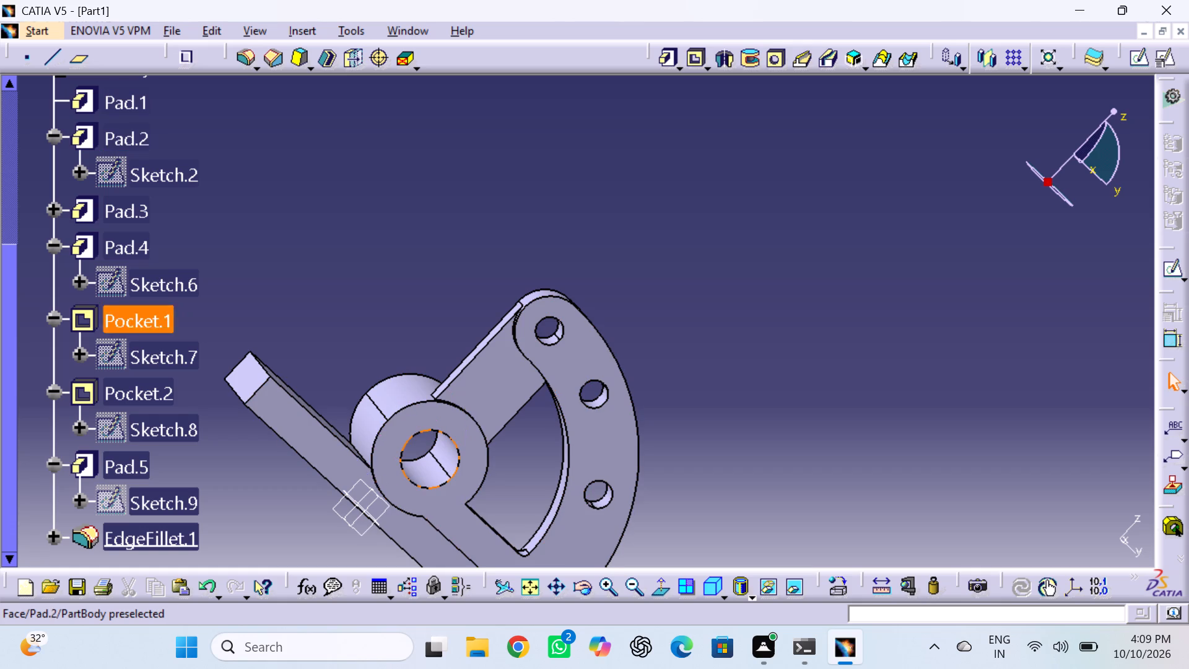
pyautogui.click(352, 473)
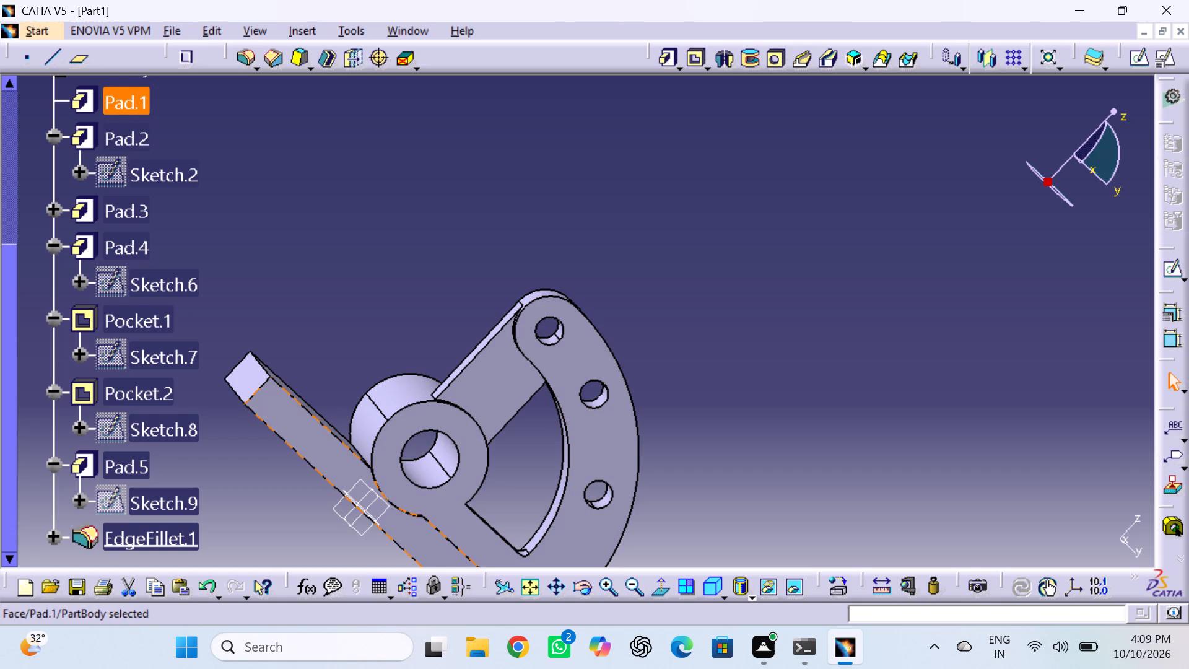
pyautogui.click(1144, 63)
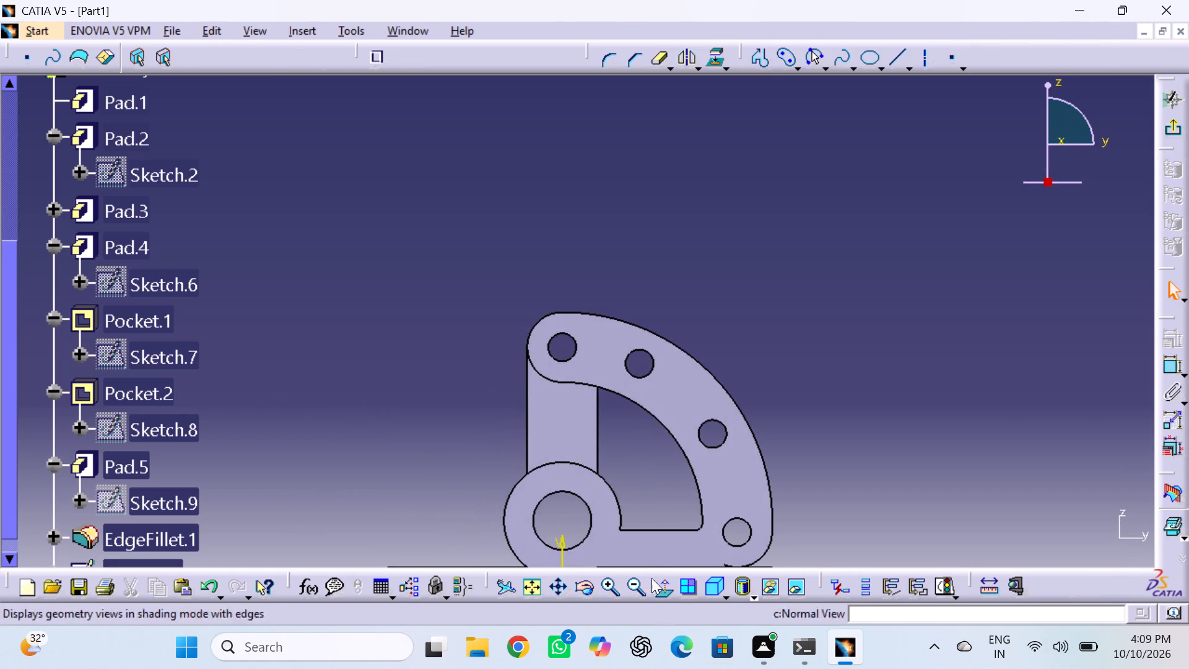
pyautogui.doubleClick(609, 582)
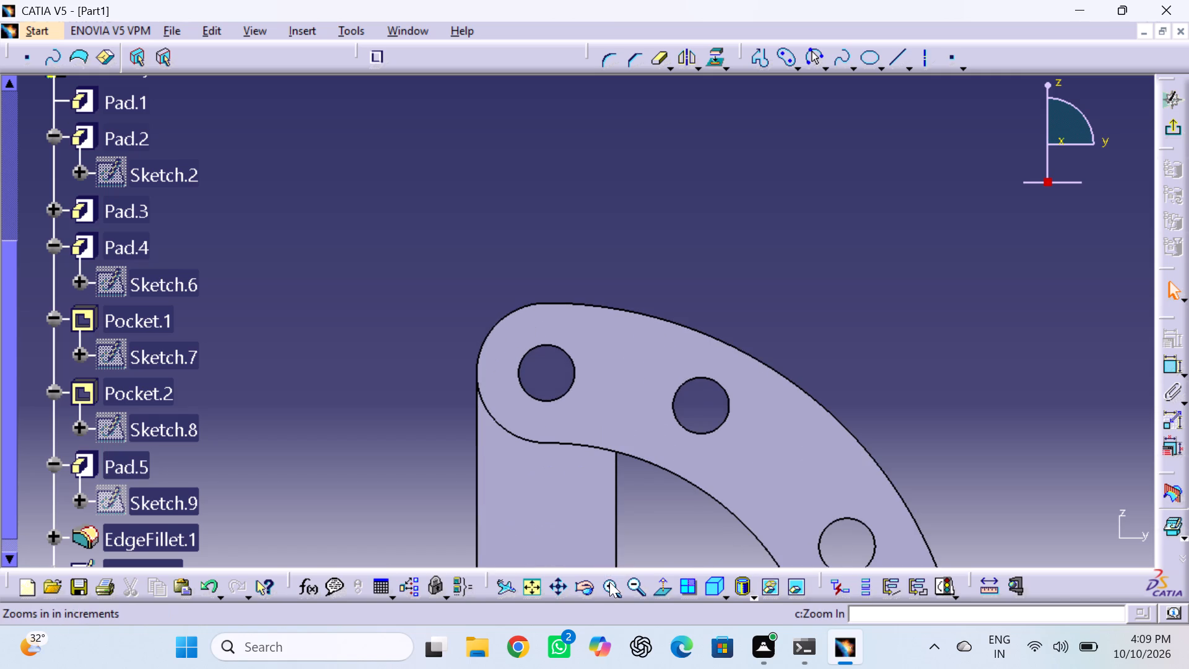
pyautogui.moveTo(671, 533); pyautogui.dragTo(751, 146)
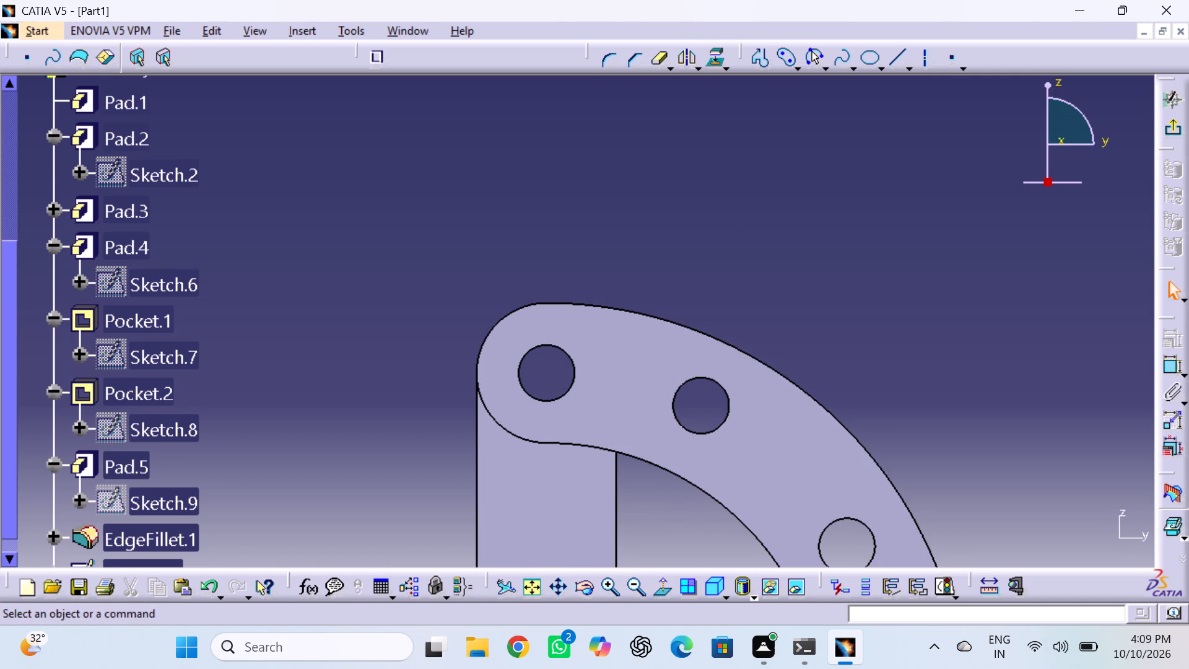
pyautogui.moveTo(791, 323); pyautogui.dragTo(832, 53)
pyautogui.scroll(1, 809, 348)
pyautogui.moveTo(809, 348); pyautogui.dragTo(887, 0, button='middle')
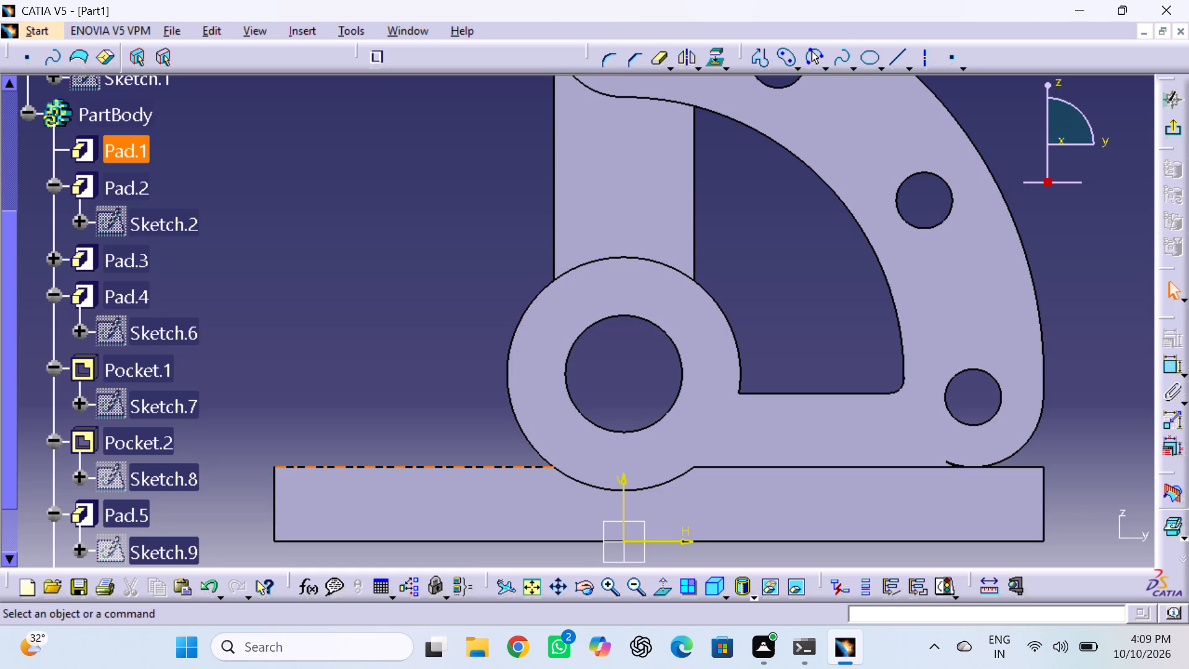
pyautogui.click(524, 465)
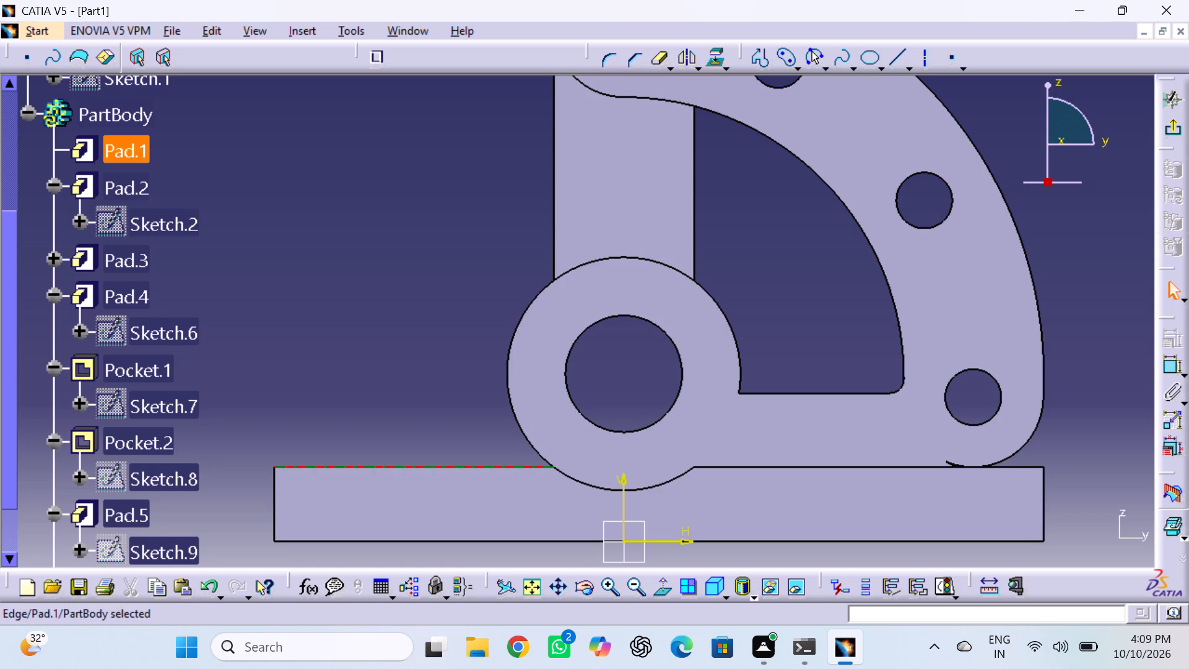
pyautogui.click(714, 61)
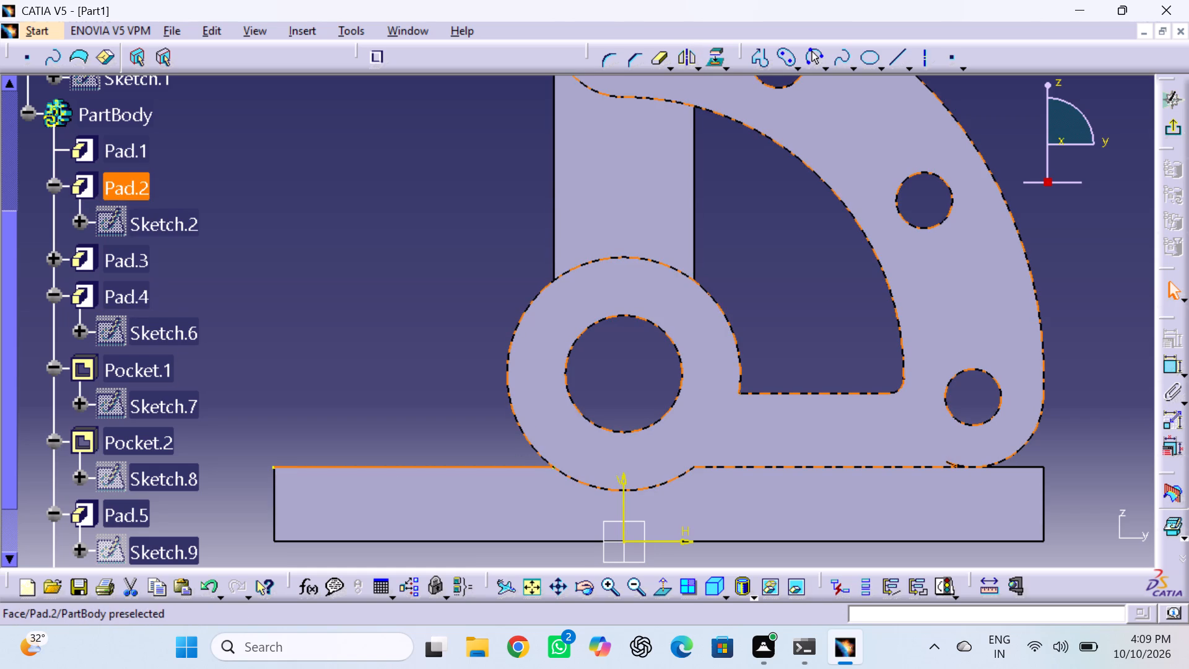
pyautogui.click(508, 367)
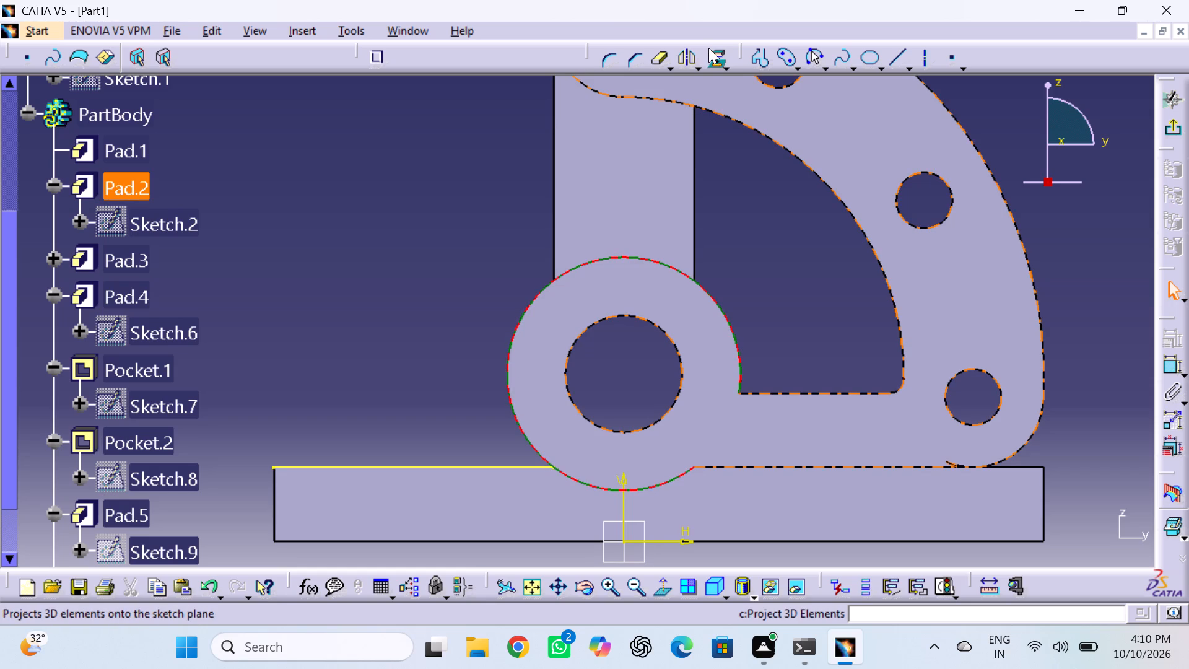
pyautogui.click(715, 56)
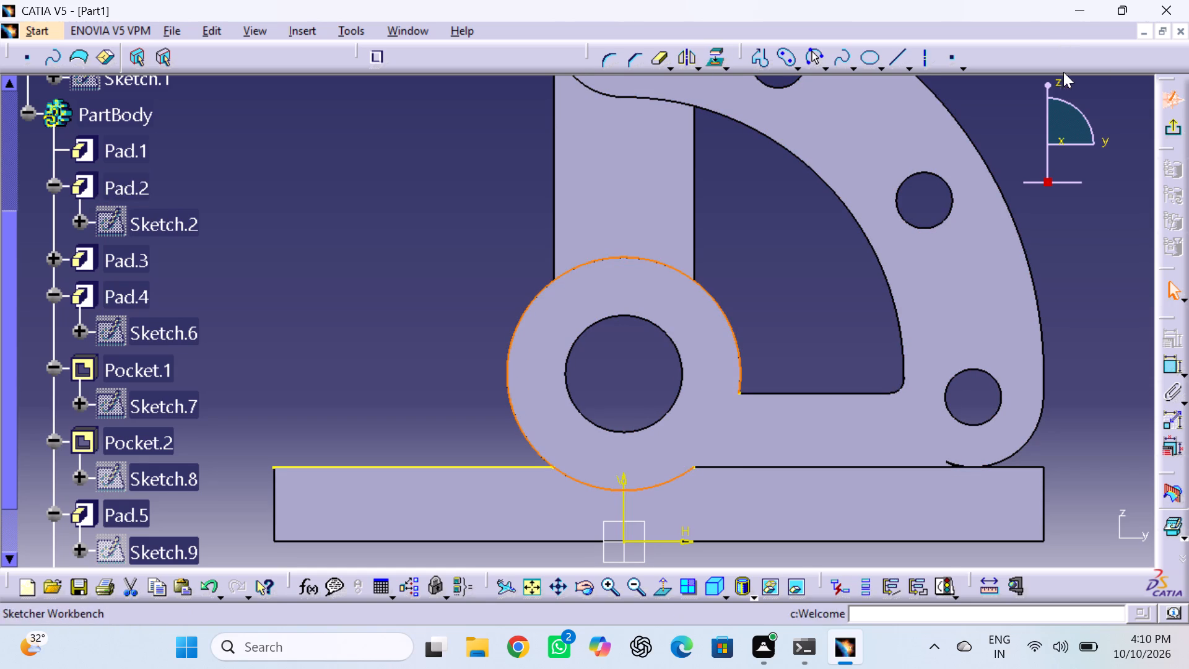
# Draw a vertical line about 24.7 mm from the vertical axis, from the hub circle's outer side down to the base plate's top edge.
pyautogui.click(895, 58)
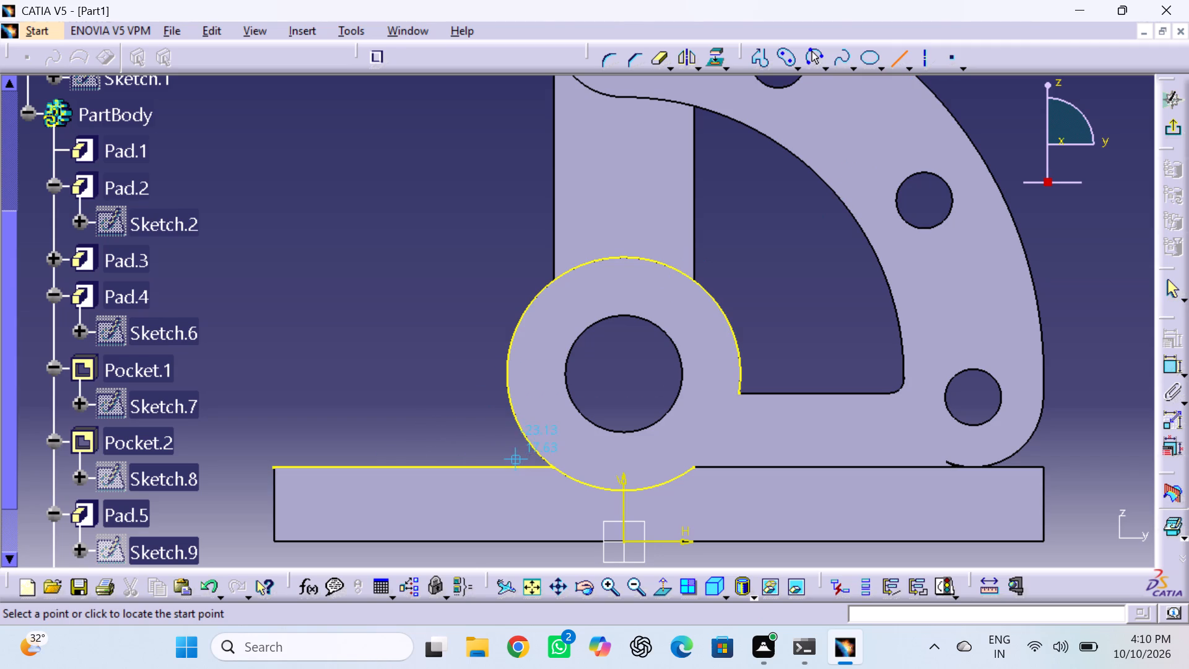
pyautogui.doubleClick(507, 394)
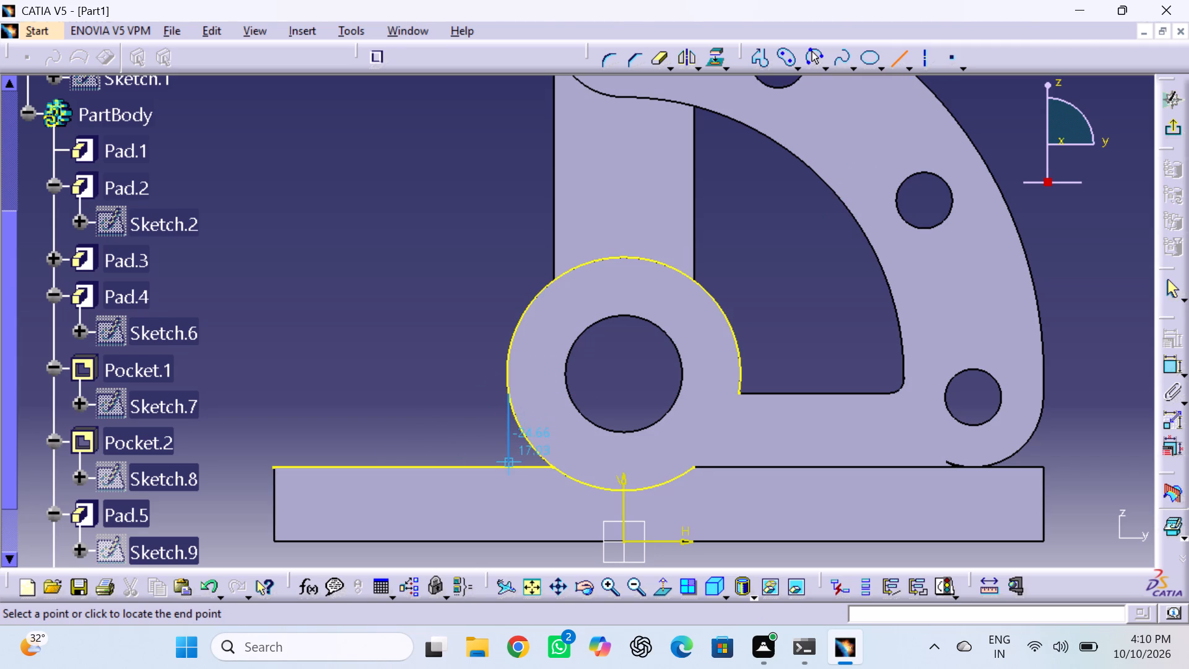
pyautogui.doubleClick(507, 465)
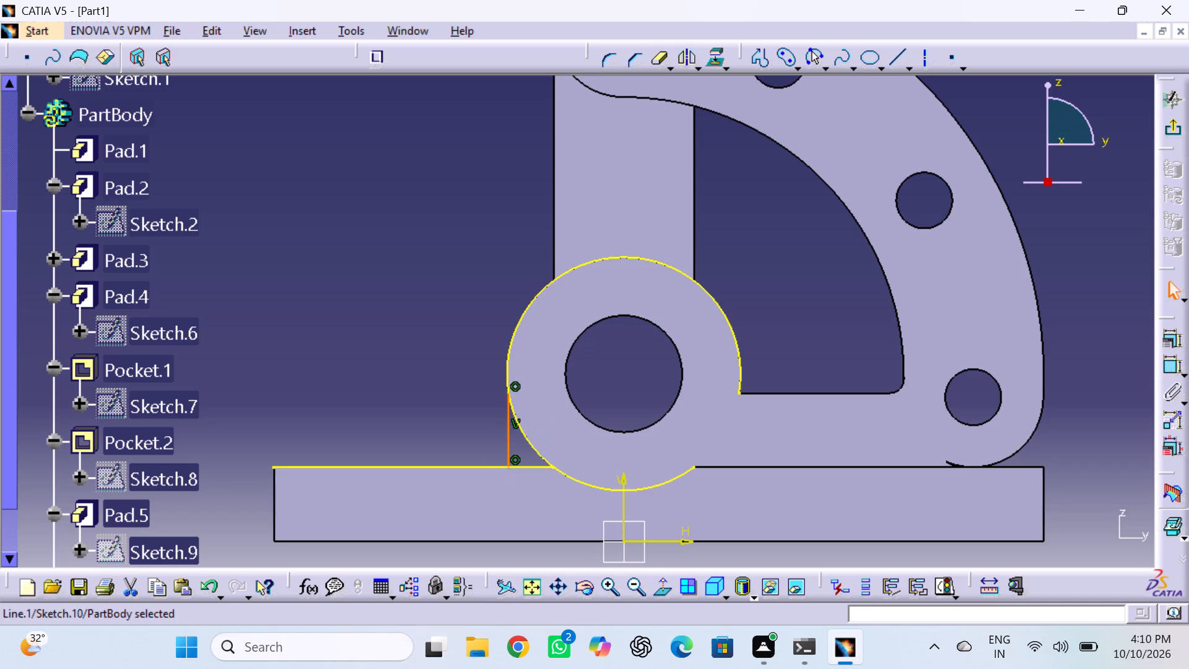
pyautogui.click(416, 388)
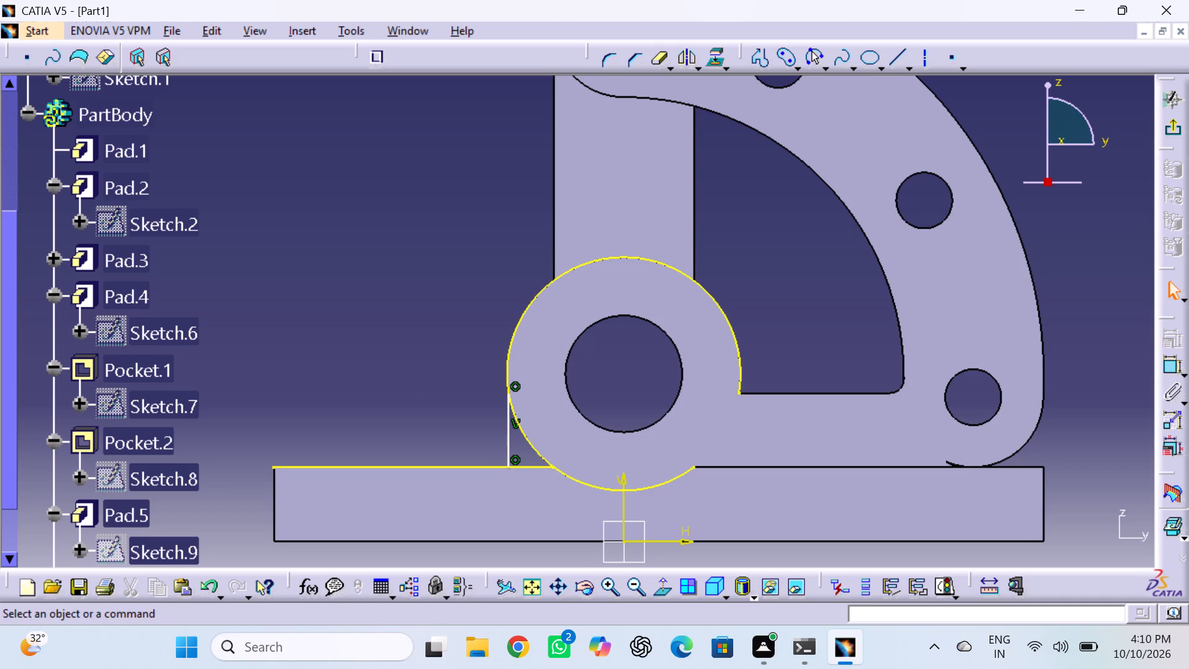
# Quick-trim the projected hub circle and plate edge to the small closed corner profile beside the vertical line, and exit the sketch.
pyautogui.doubleClick(657, 56)
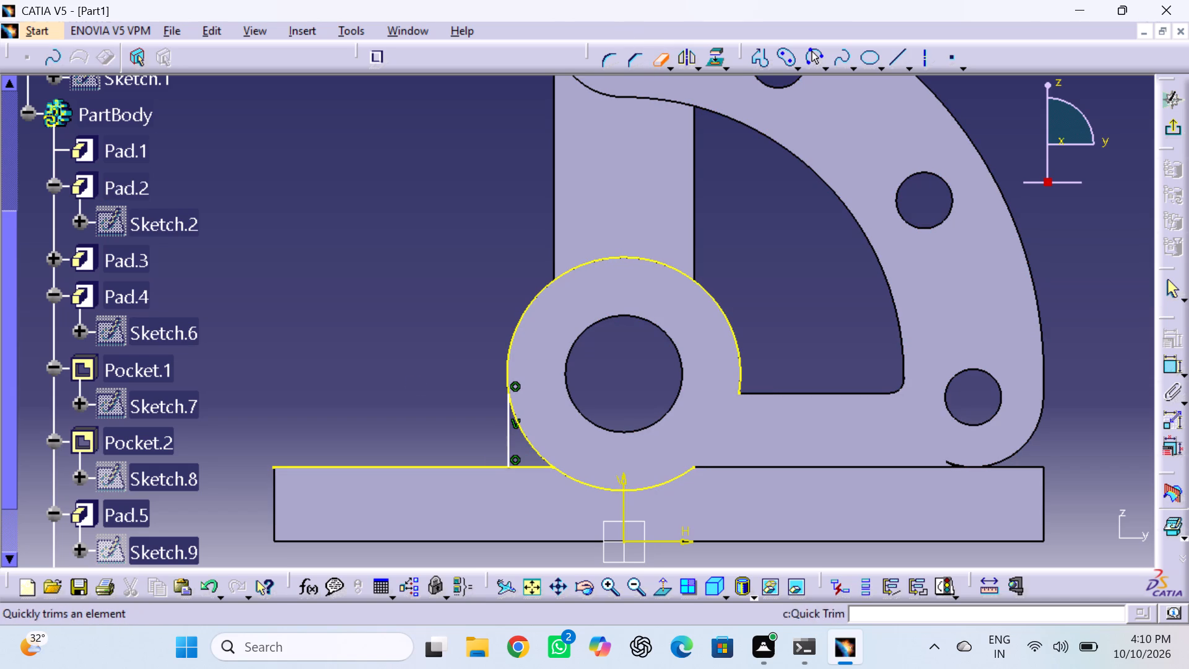
pyautogui.click(524, 315)
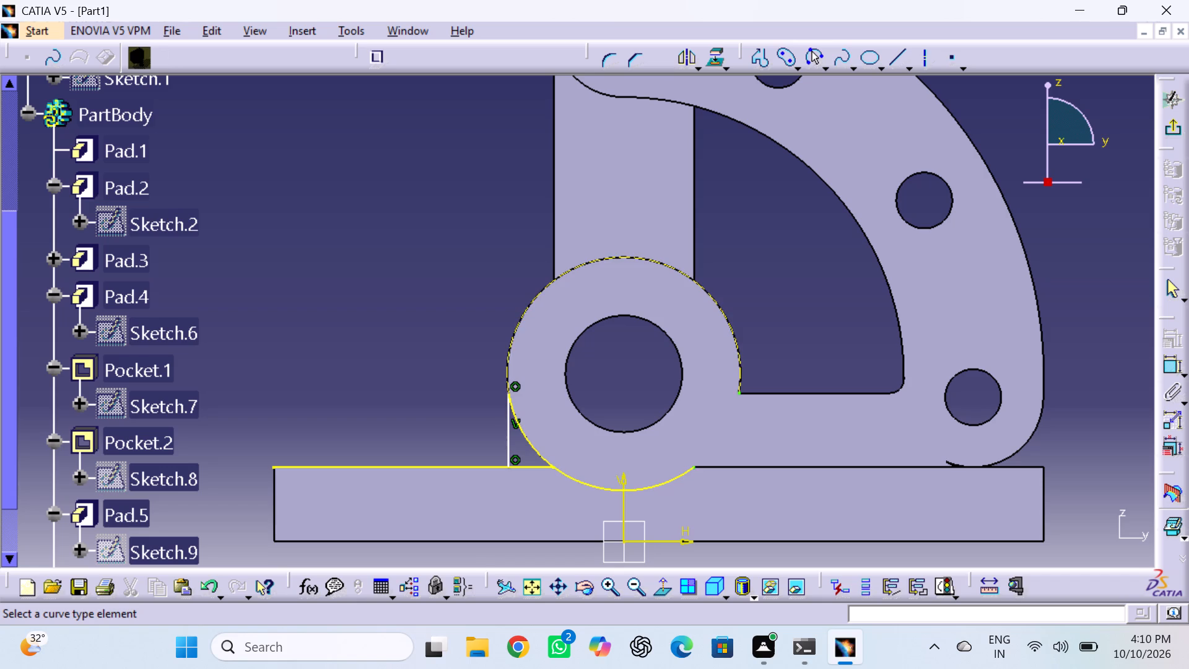
pyautogui.click(577, 483)
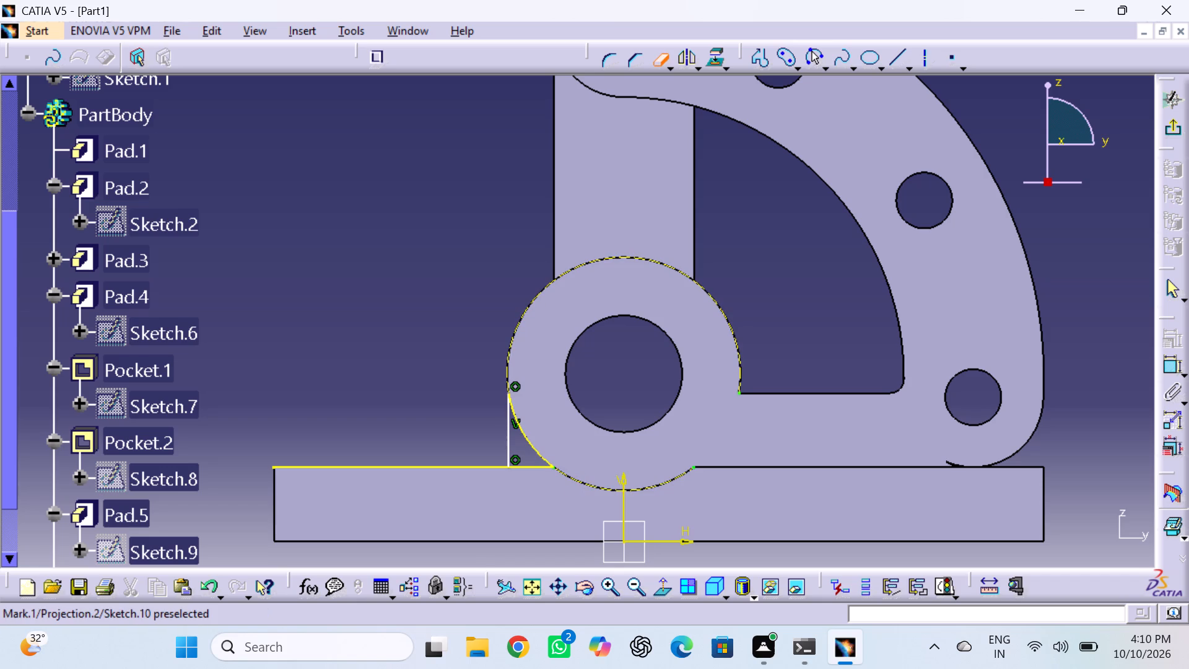
pyautogui.click(465, 465)
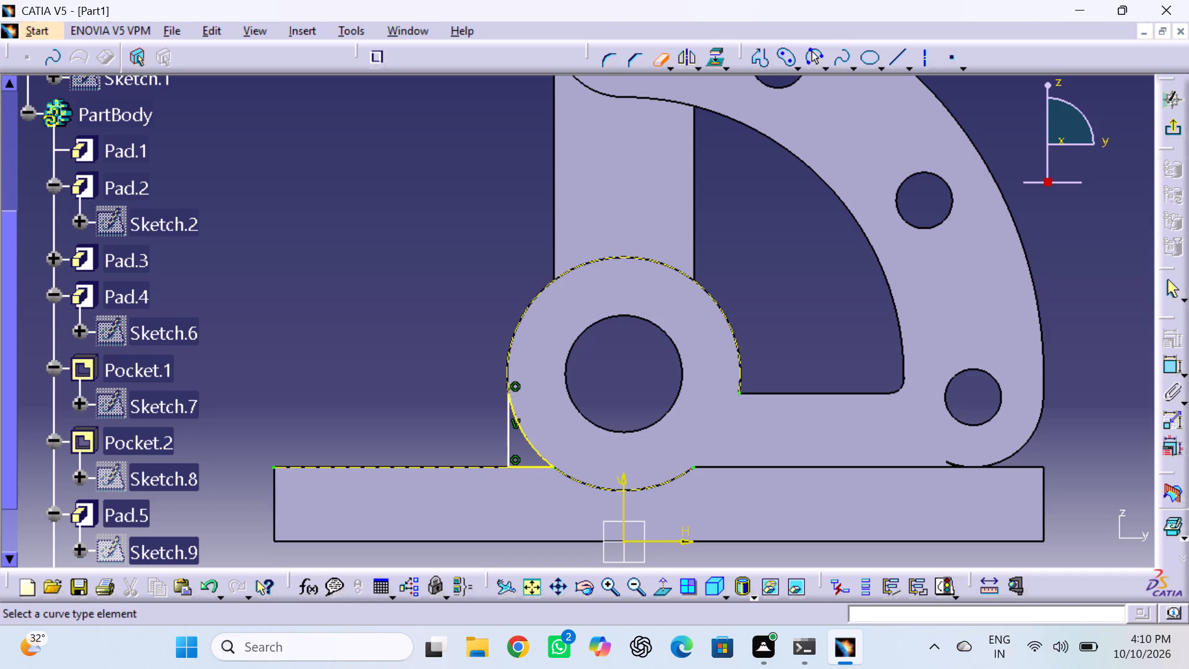
pyautogui.click(459, 348)
pyautogui.click(1167, 126)
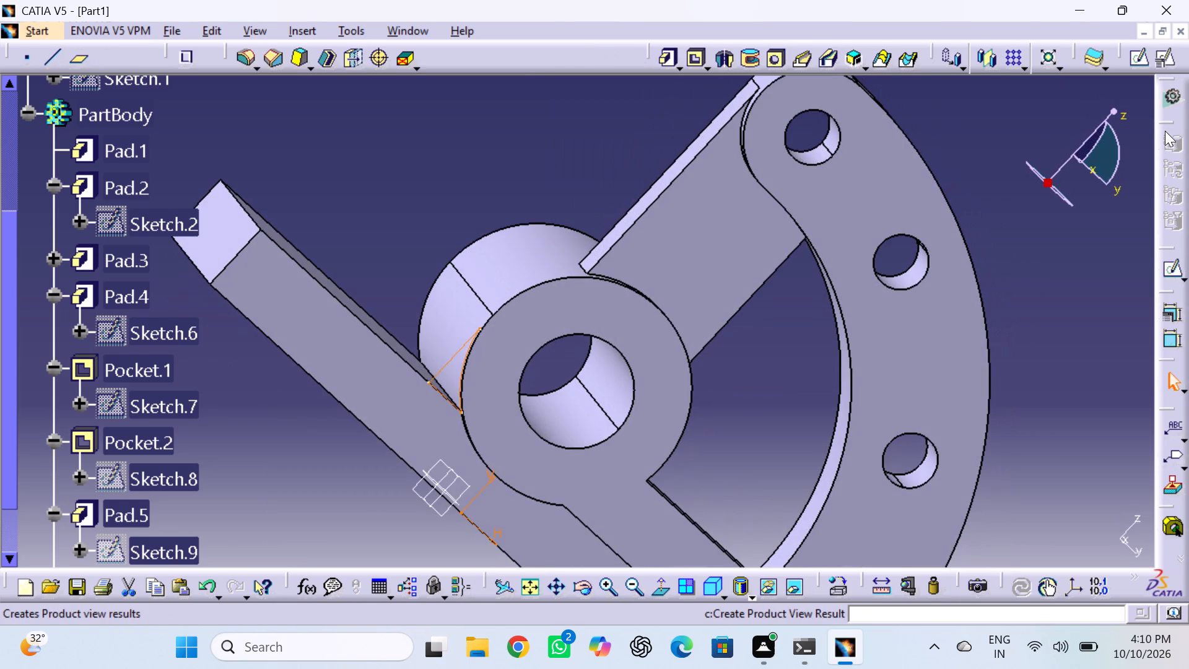
pyautogui.click(1069, 253)
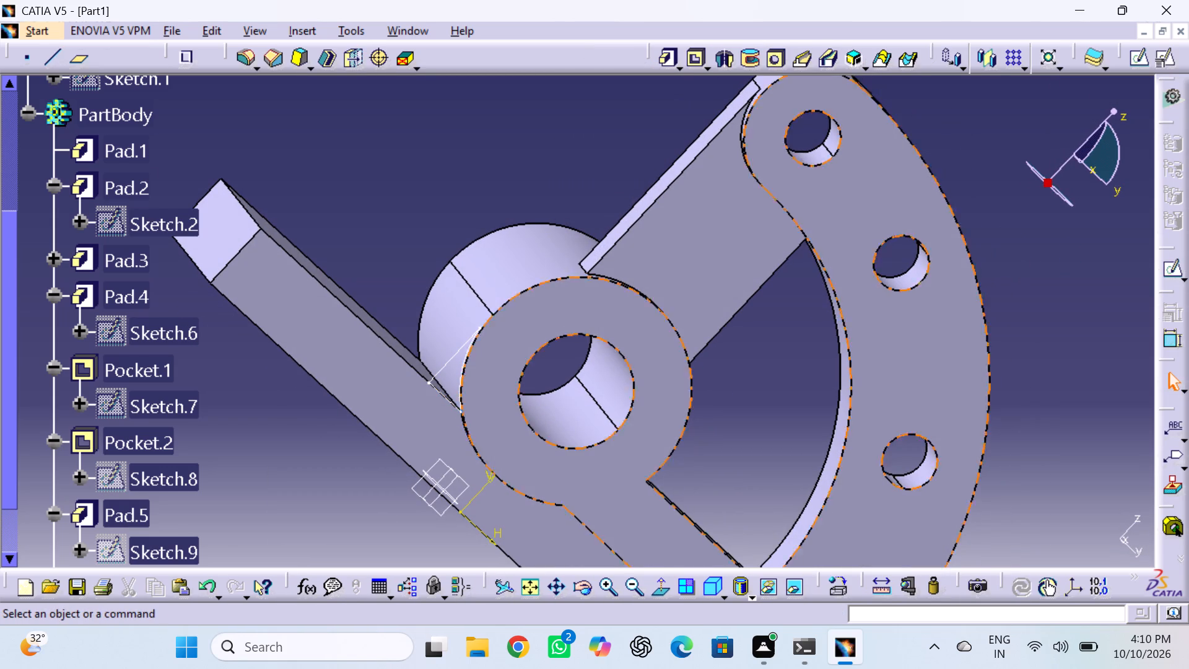
# Try to pad the small corner profile beside the hub with the Up to last limit, including in the reversed direction.
pyautogui.click(673, 63)
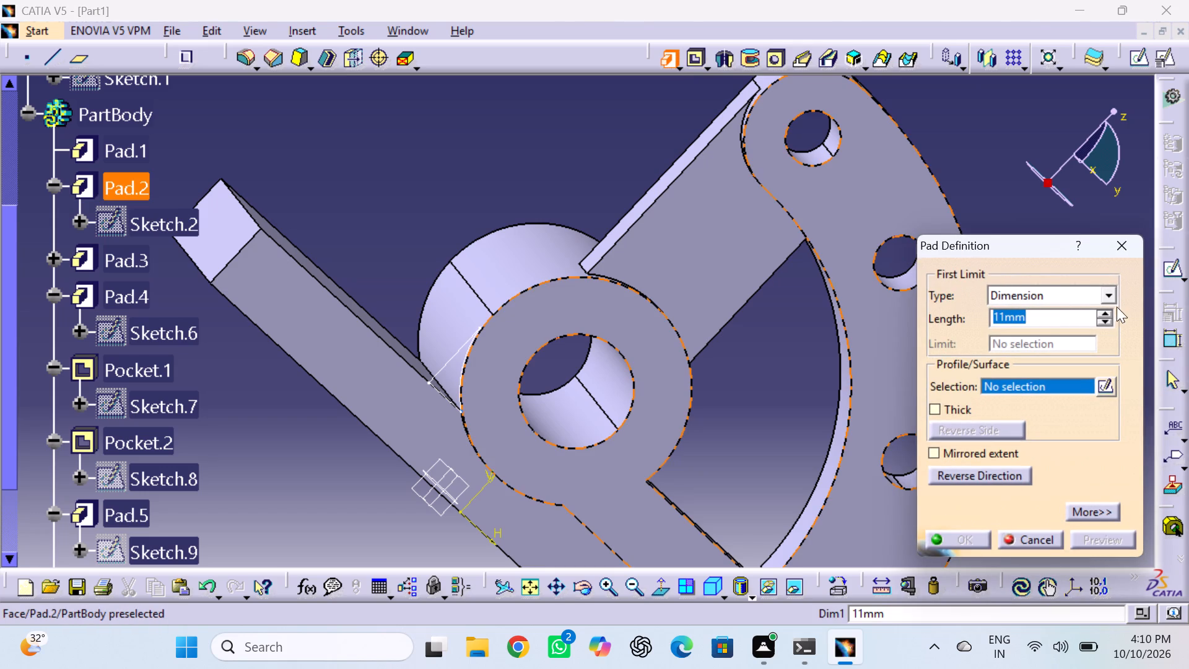
pyautogui.click(1109, 292)
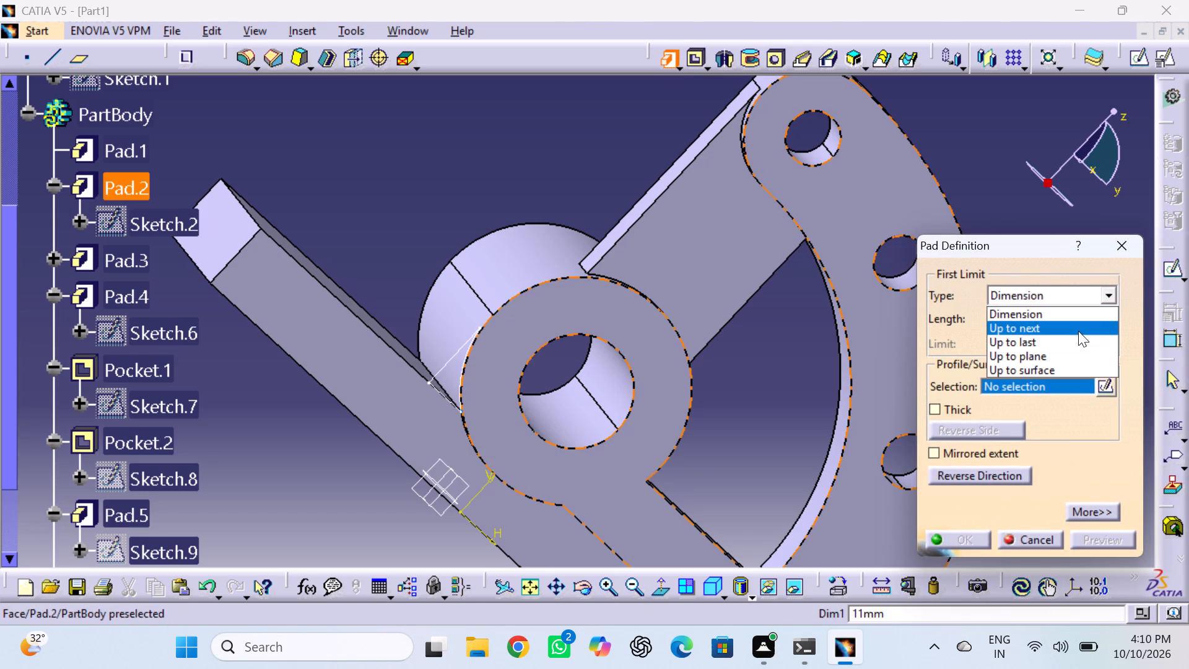
pyautogui.click(1073, 338)
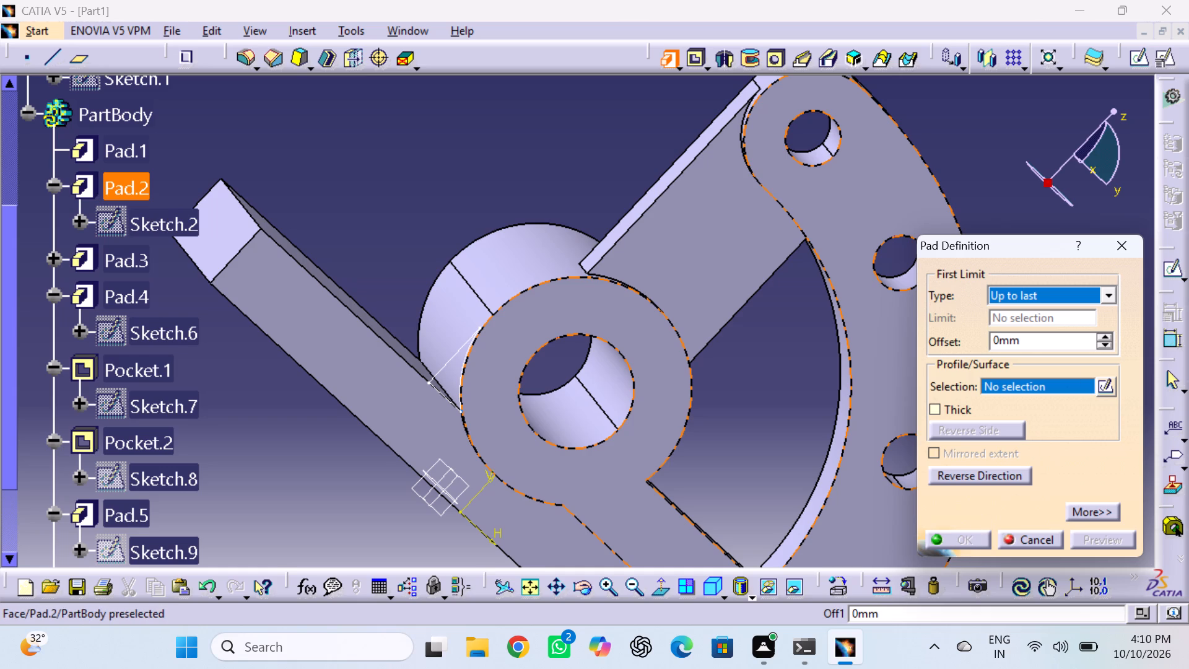
pyautogui.click(440, 369)
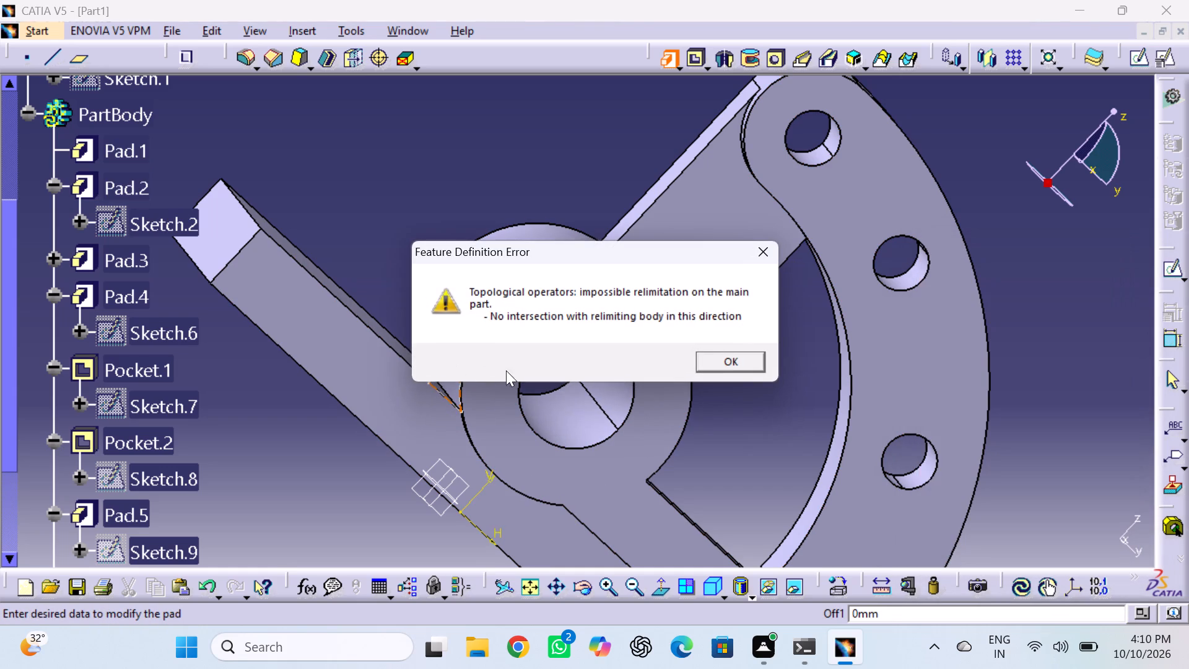
pyautogui.click(728, 361)
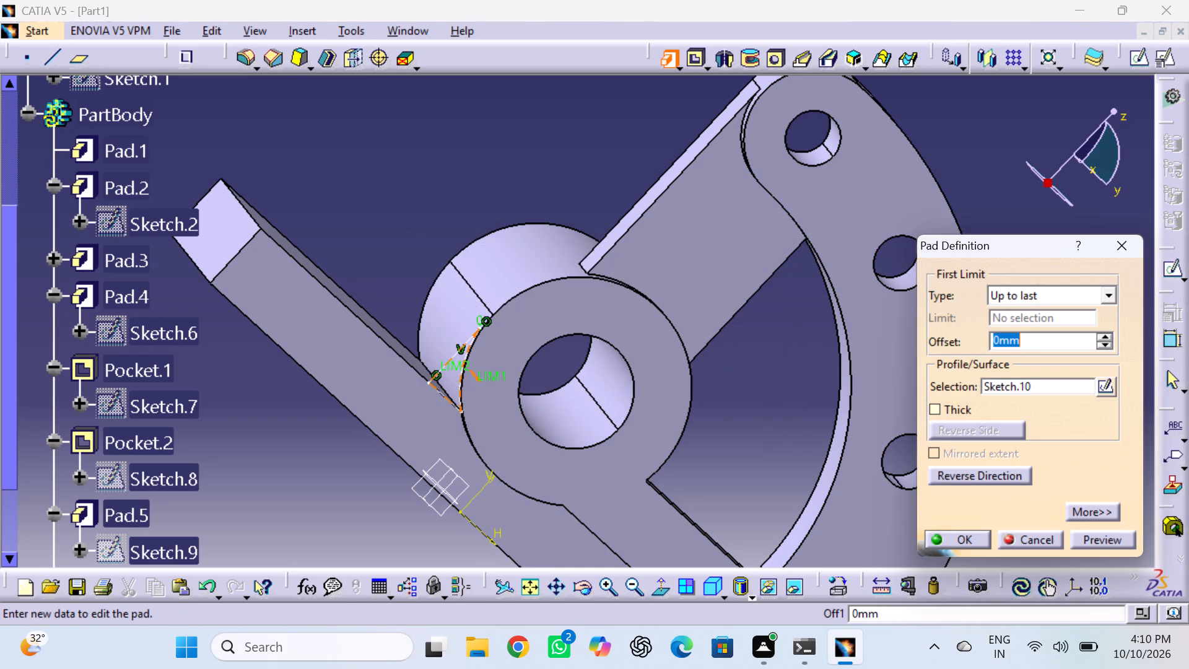
pyautogui.click(962, 474)
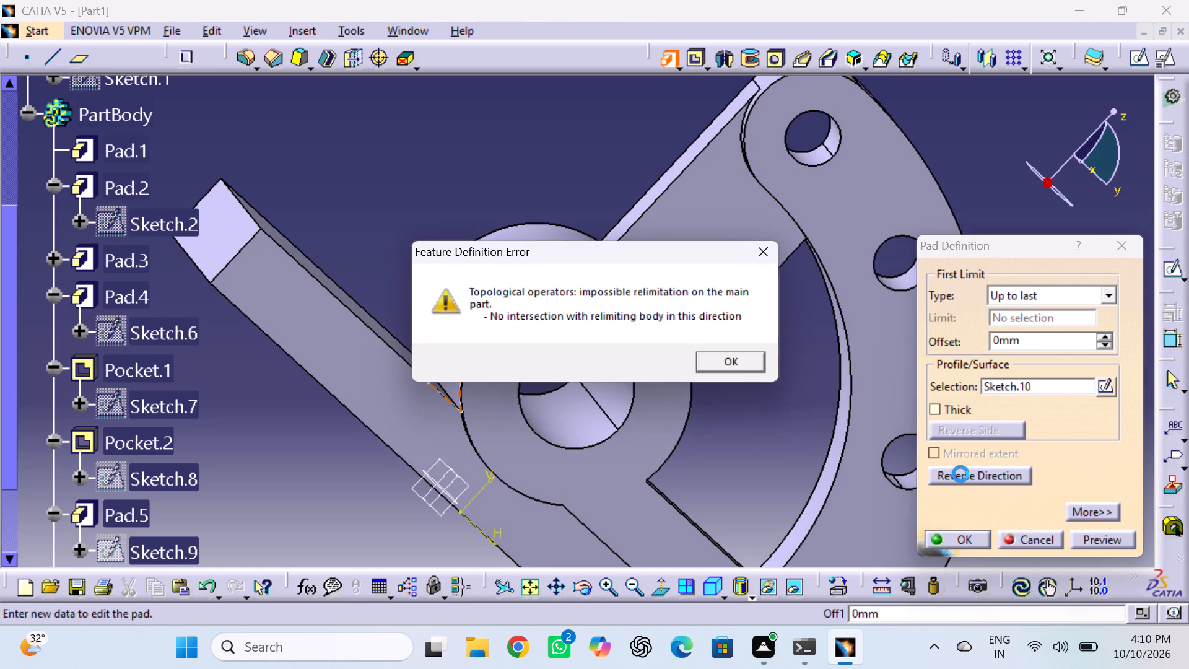
pyautogui.click(744, 363)
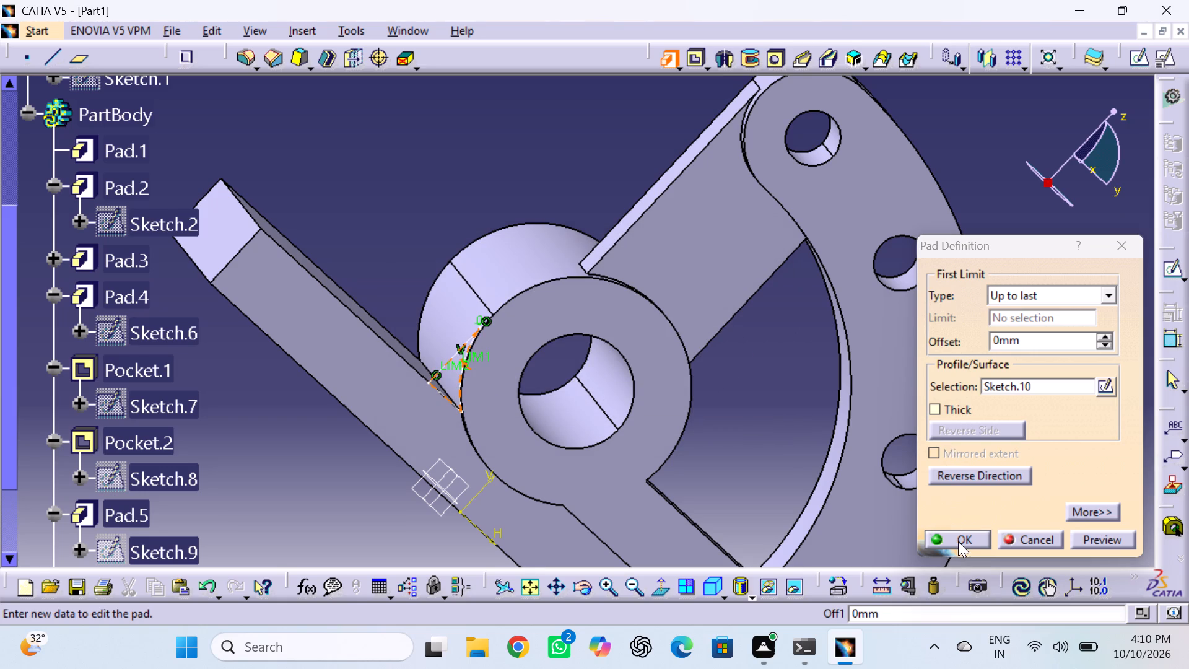
pyautogui.click(956, 538)
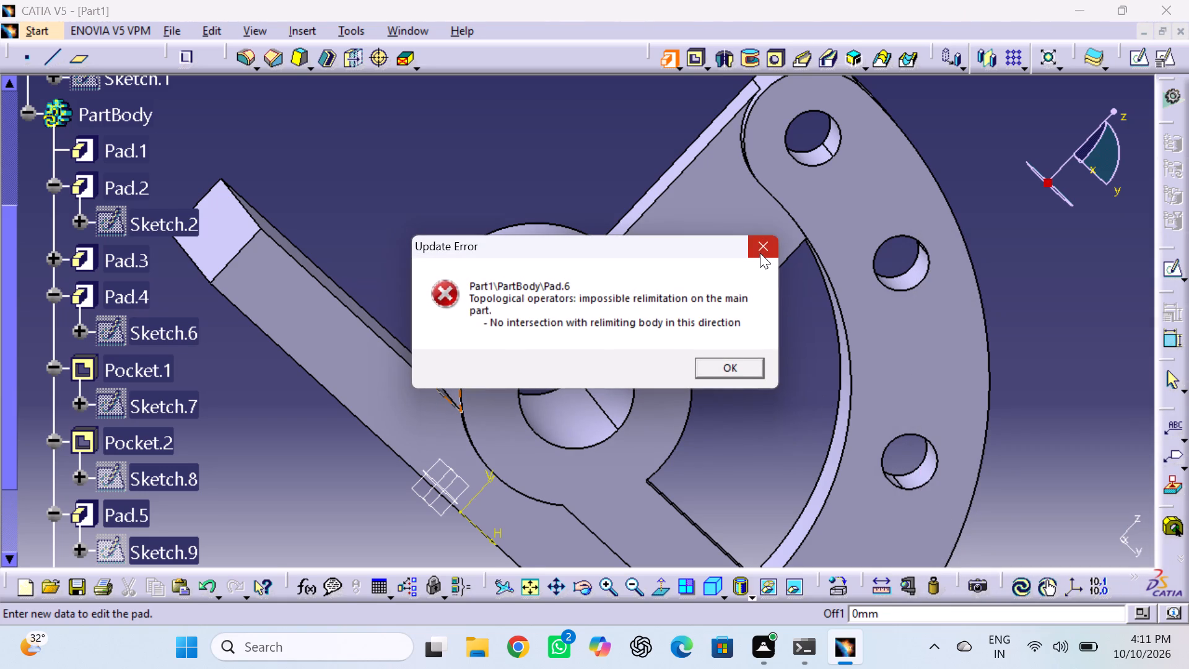
pyautogui.click(760, 253)
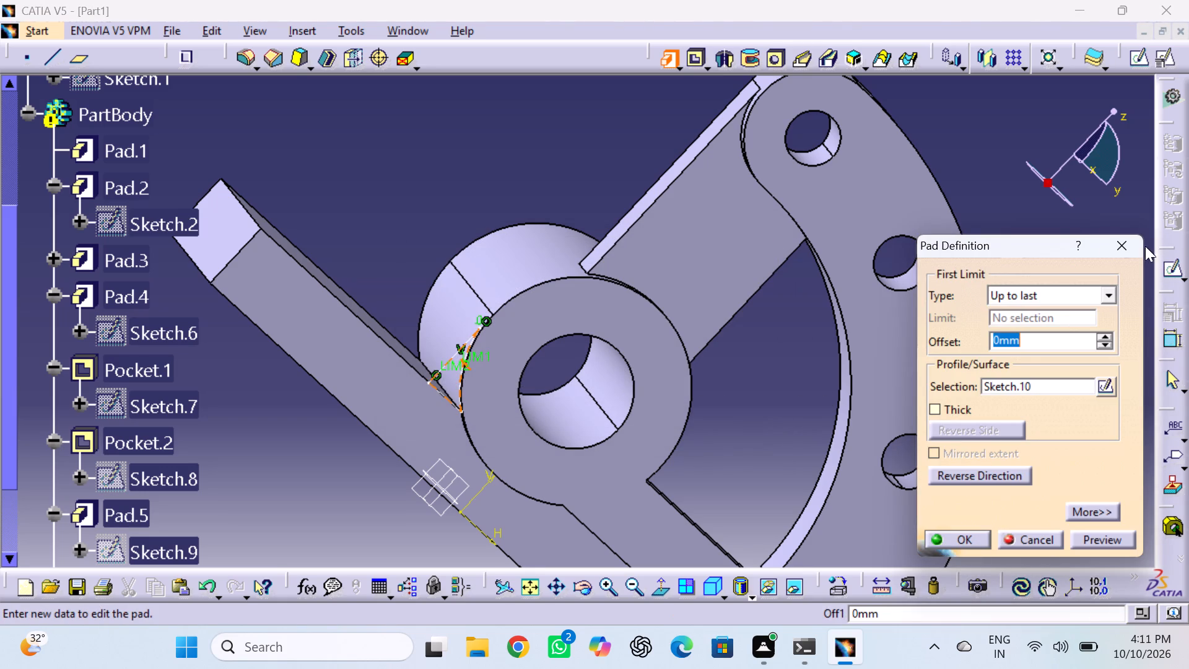
# Switch the corner pad's limit to Dimension with a length of 60 mm and create the pad.
pyautogui.click(1112, 295)
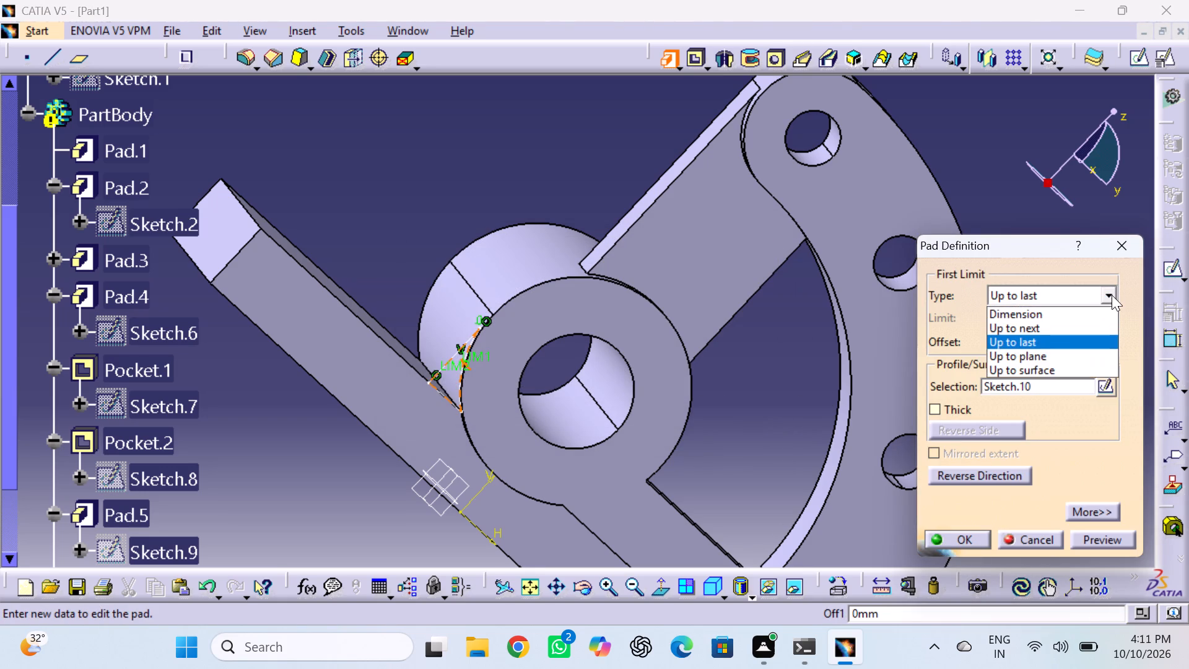
pyautogui.click(1078, 308)
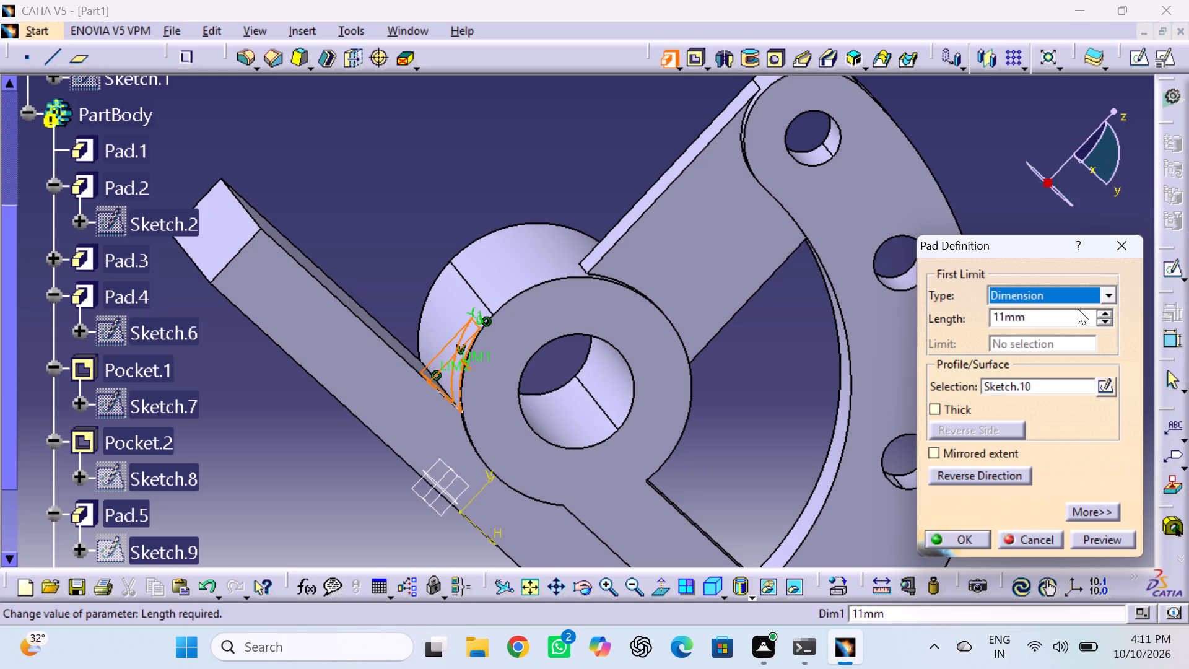
pyautogui.write('60')
pyautogui.doubleClick(1061, 315)
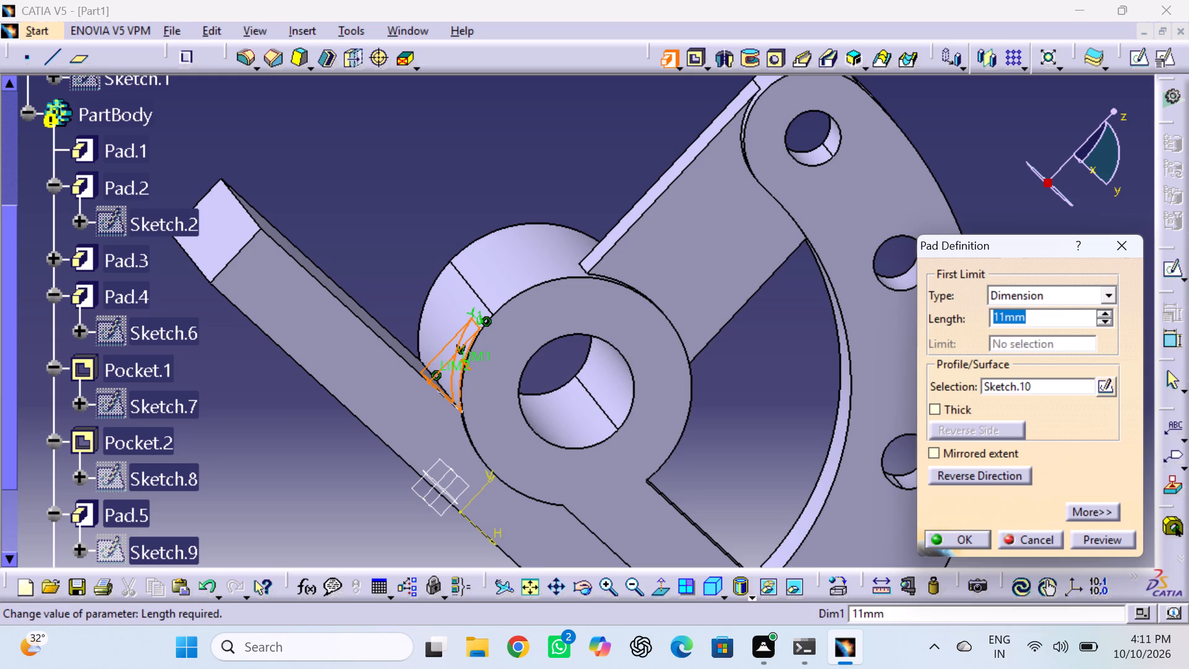
pyautogui.write('60')
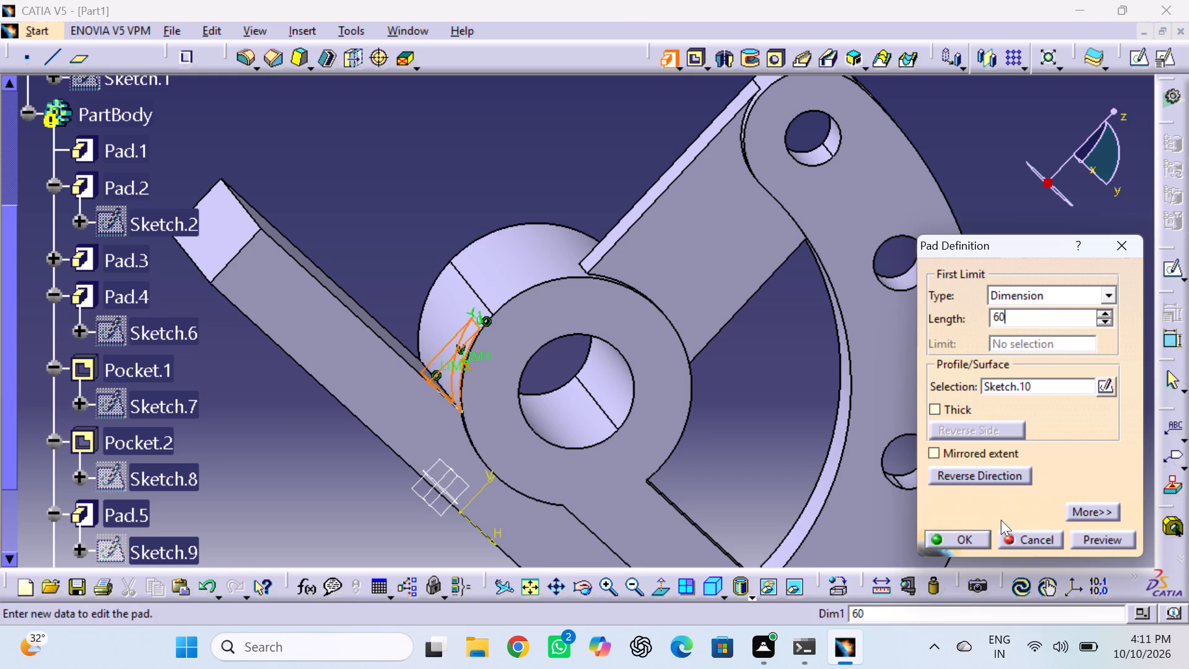
pyautogui.click(952, 536)
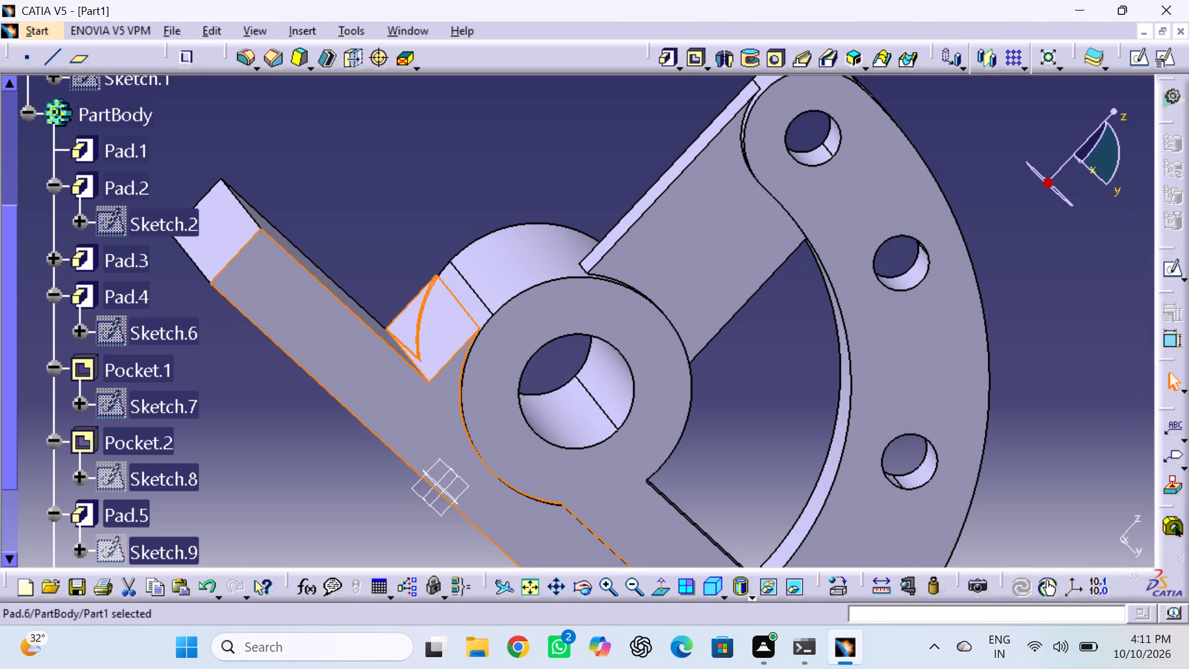
pyautogui.click(1049, 459)
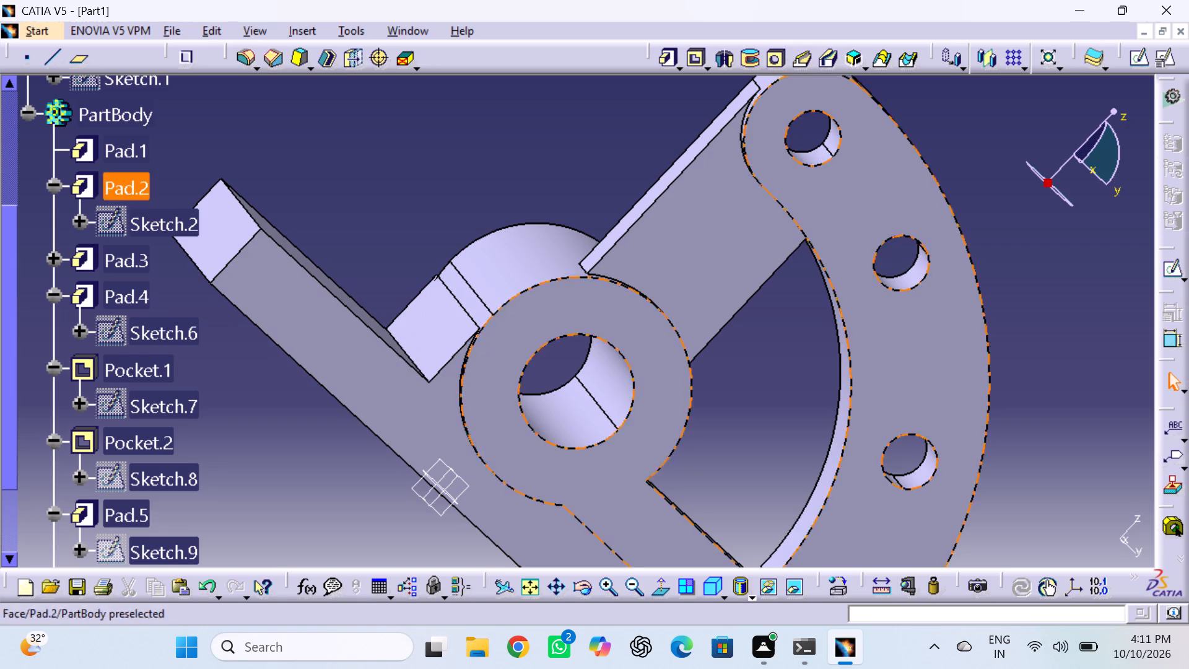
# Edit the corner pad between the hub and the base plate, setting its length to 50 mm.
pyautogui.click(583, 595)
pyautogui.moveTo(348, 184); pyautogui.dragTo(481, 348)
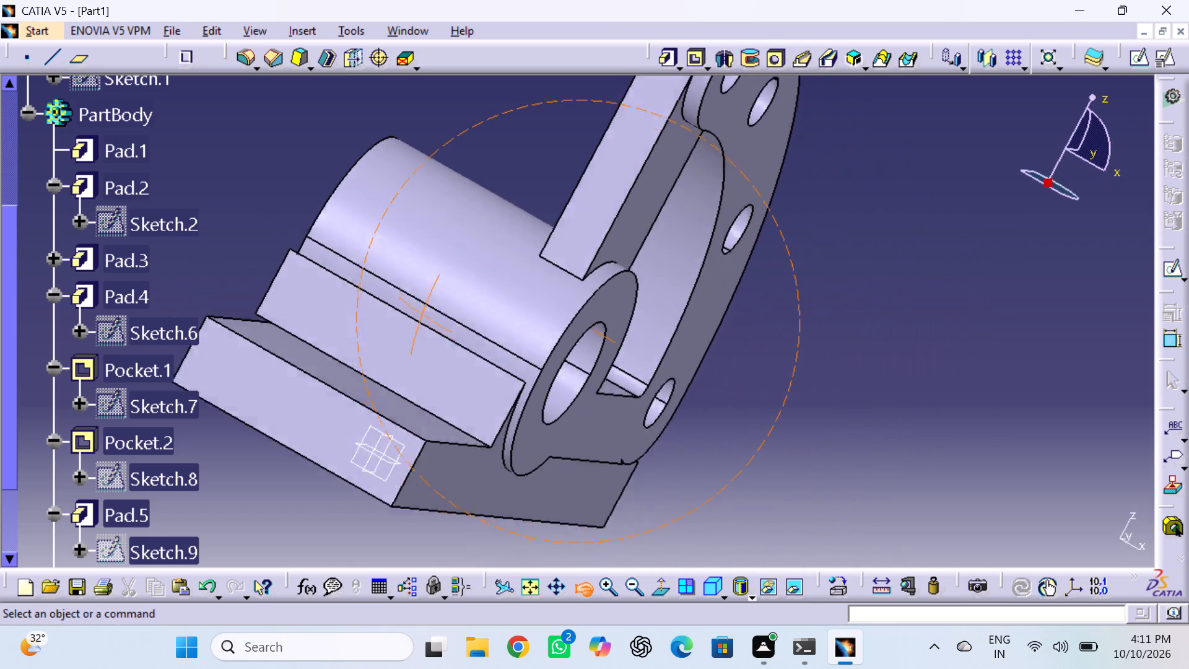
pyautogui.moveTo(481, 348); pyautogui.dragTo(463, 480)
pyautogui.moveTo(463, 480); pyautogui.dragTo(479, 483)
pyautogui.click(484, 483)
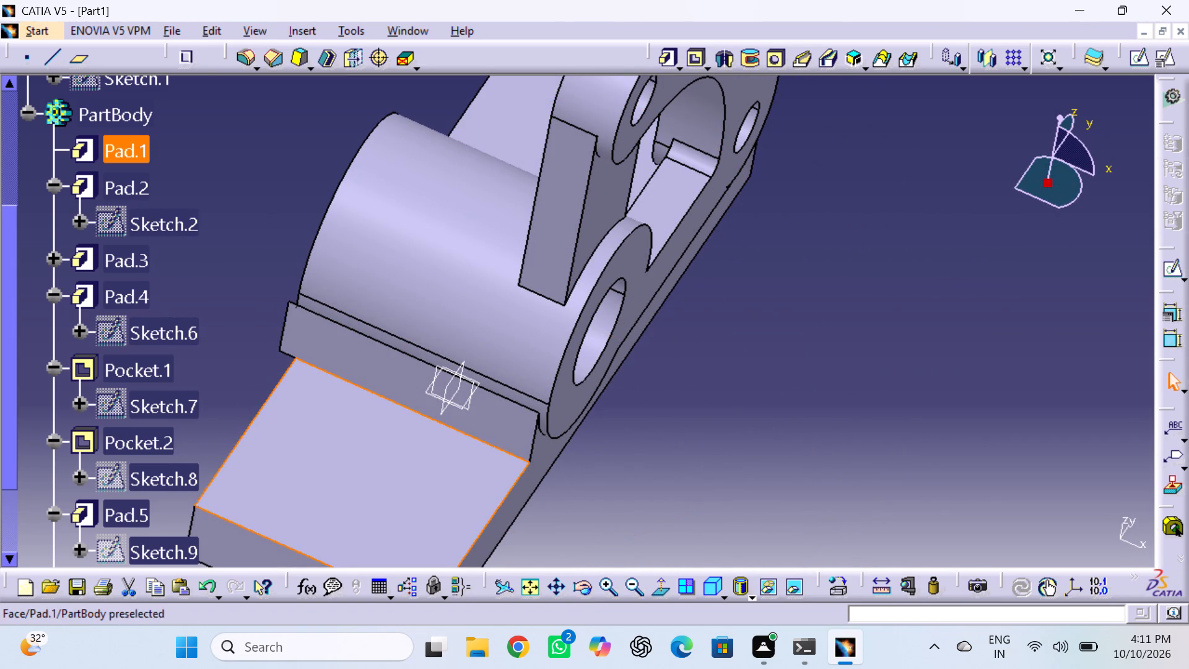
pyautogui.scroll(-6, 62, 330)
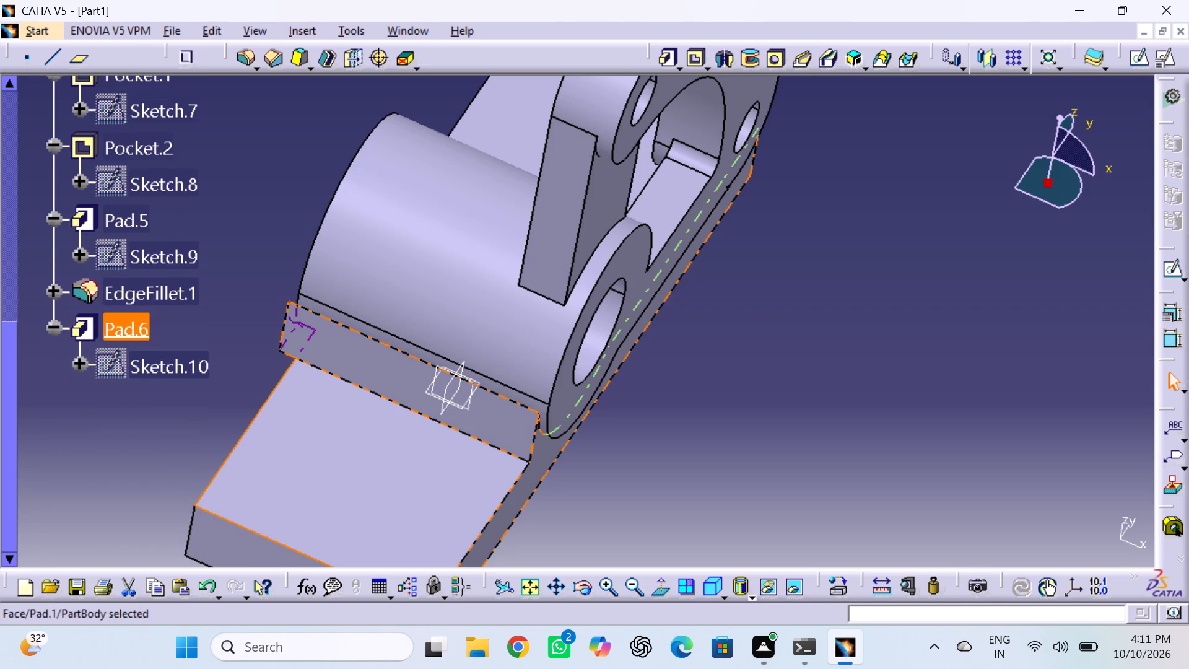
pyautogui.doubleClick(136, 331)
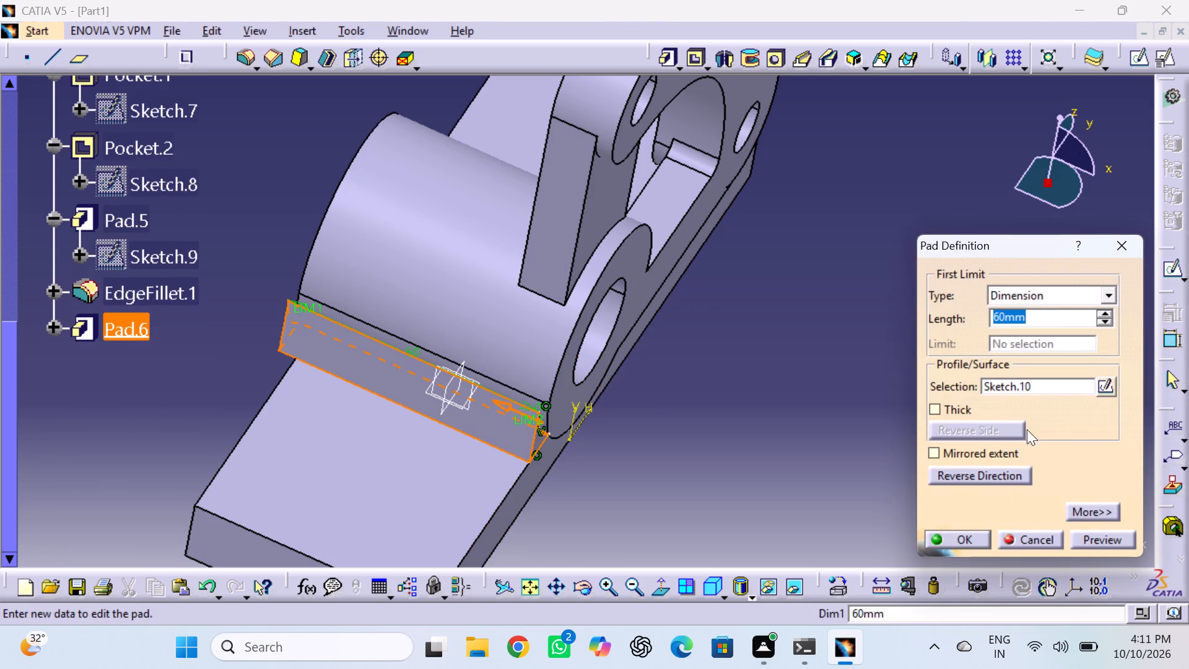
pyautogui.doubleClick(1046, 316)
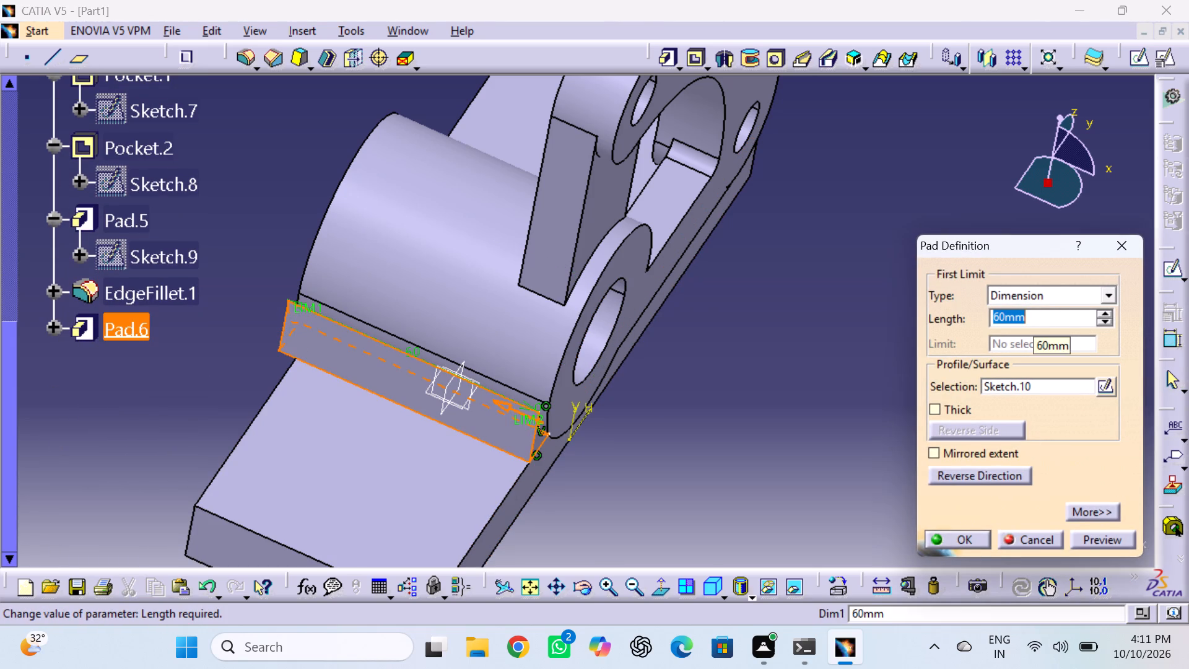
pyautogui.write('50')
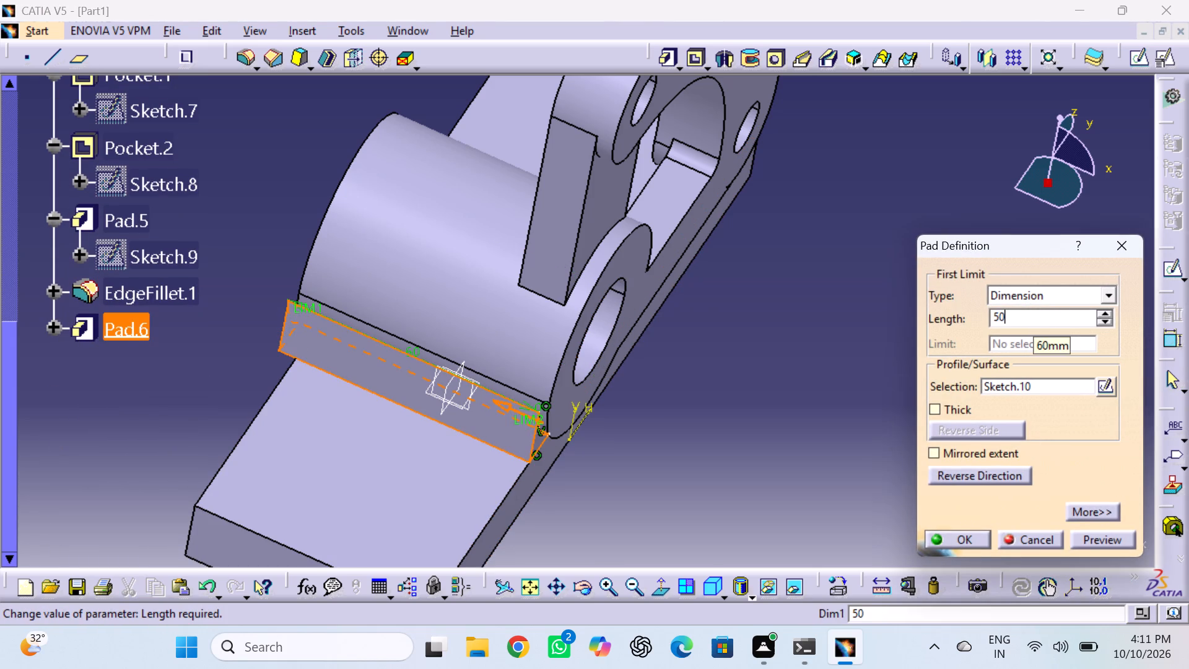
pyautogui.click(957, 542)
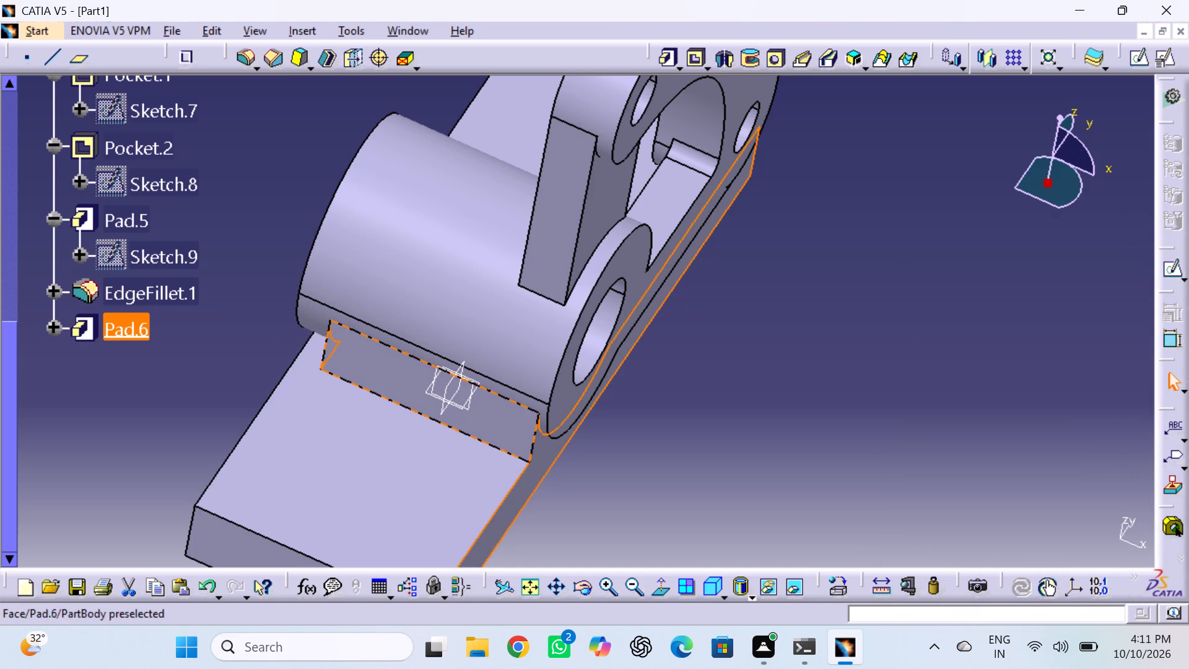
# Set the corner pad's length to 56 mm.
pyautogui.doubleClick(118, 331)
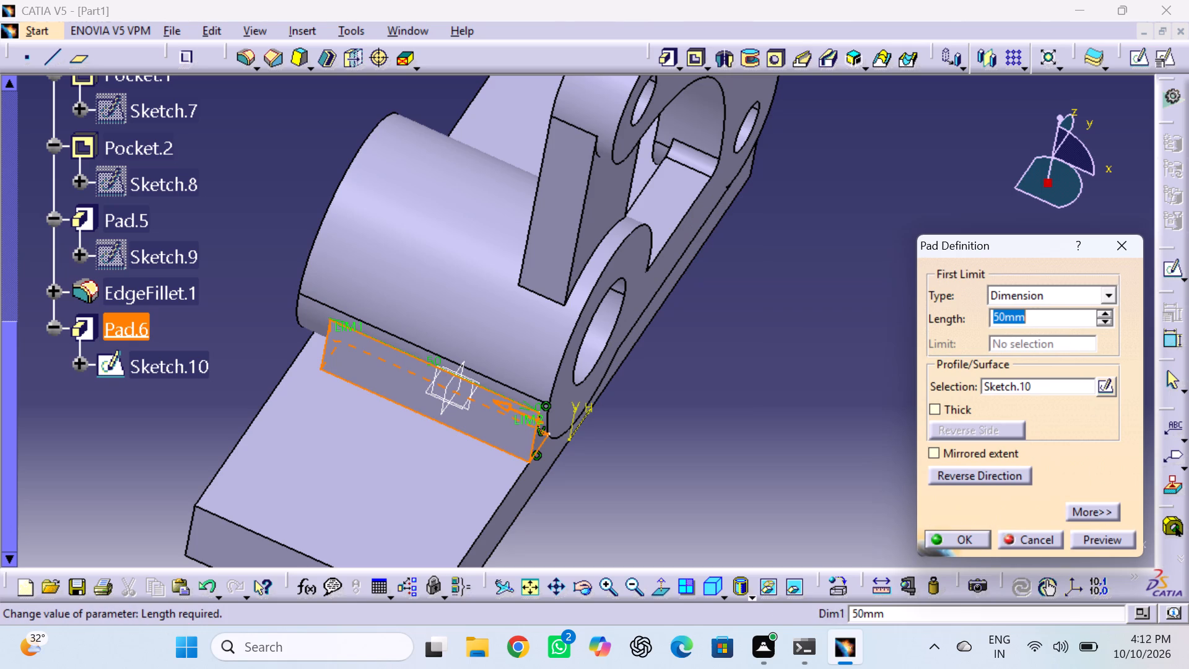
pyautogui.write('56')
pyautogui.press('Return')
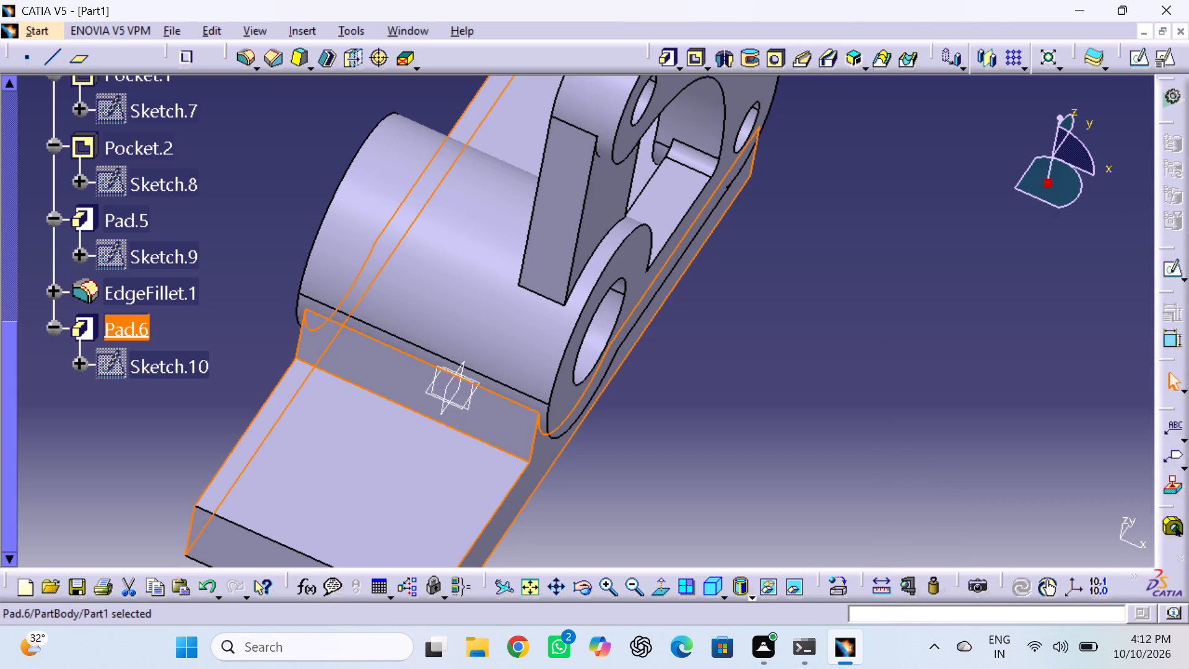
pyautogui.click(1064, 315)
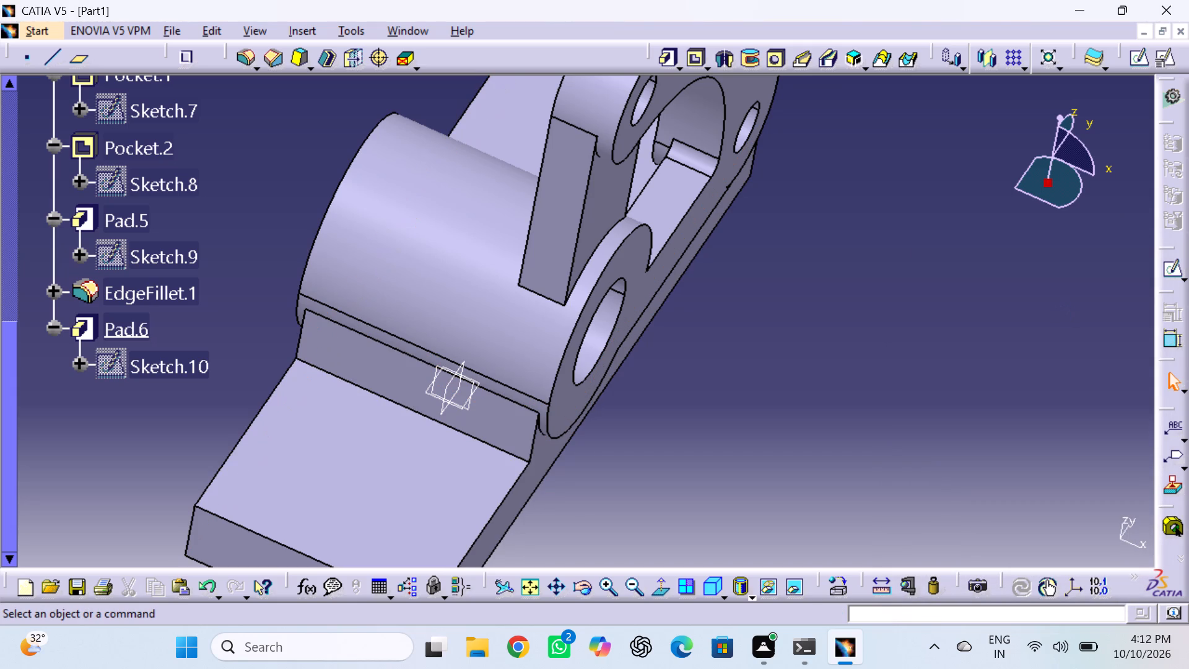
# Fillet the inner edge where the corner pad meets the base plate's top face with a 3 mm radius.
pyautogui.click(296, 29)
pyautogui.click(332, 331)
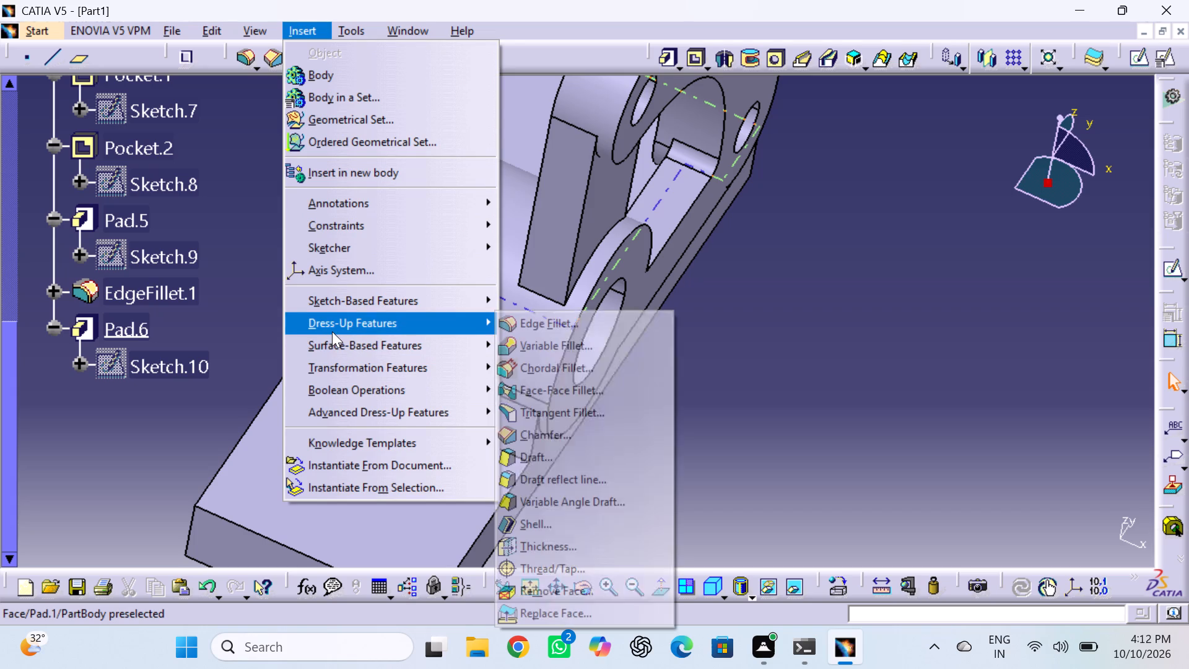
pyautogui.click(555, 328)
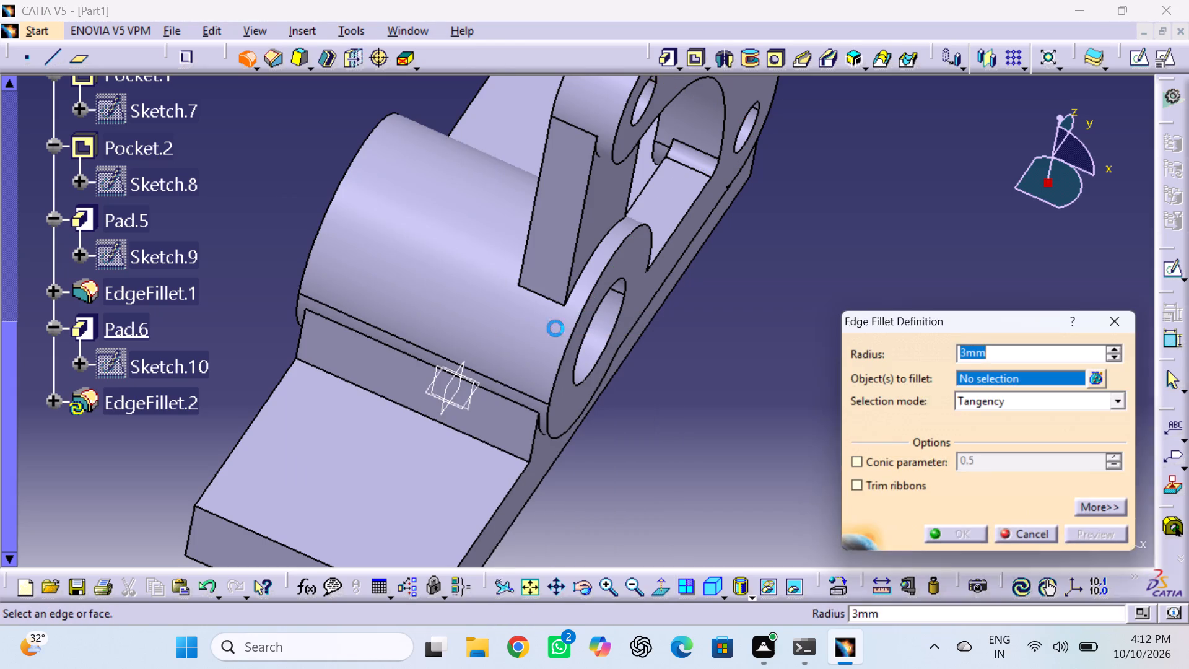
pyautogui.doubleClick(463, 435)
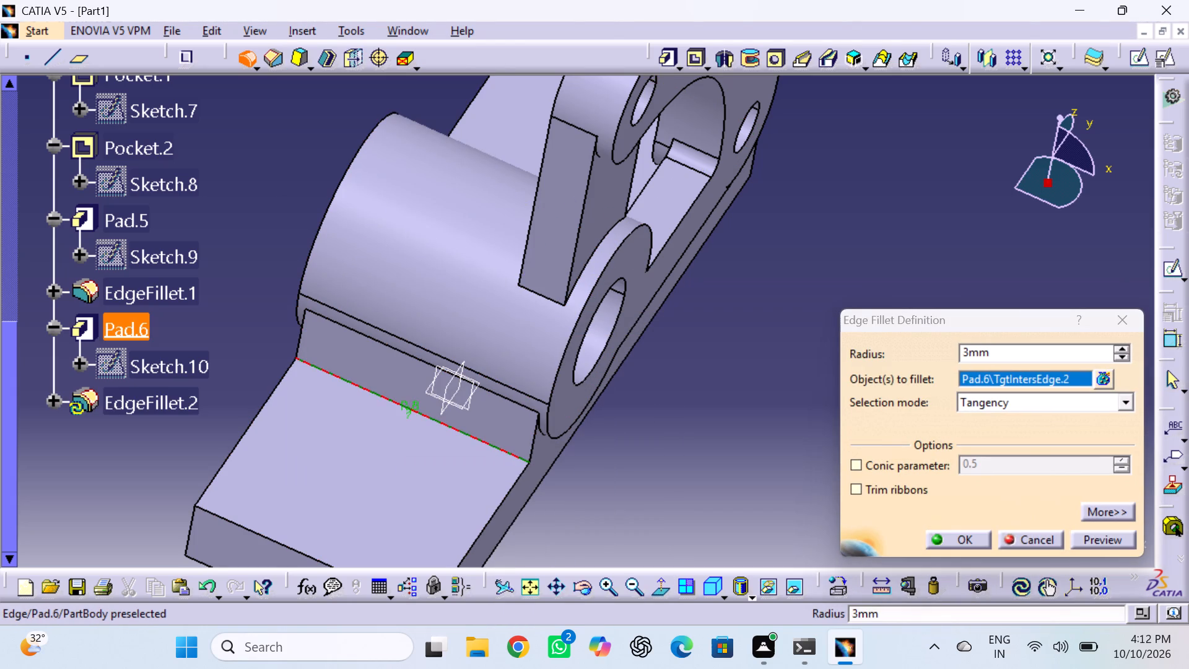
pyautogui.click(973, 538)
pyautogui.click(853, 478)
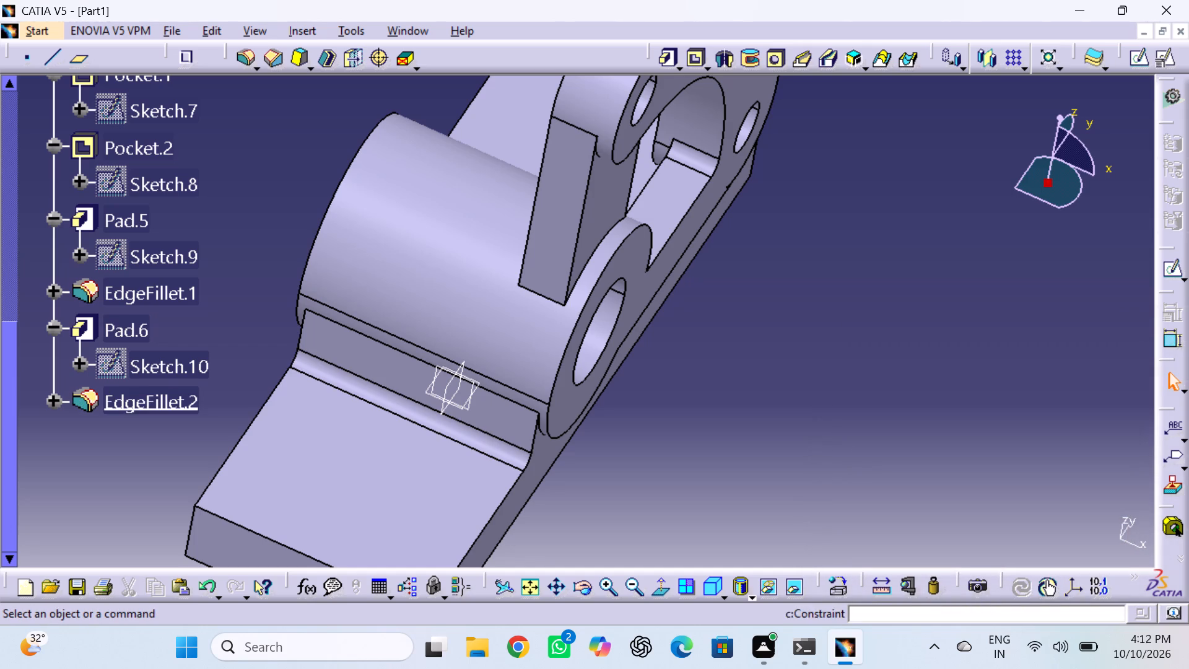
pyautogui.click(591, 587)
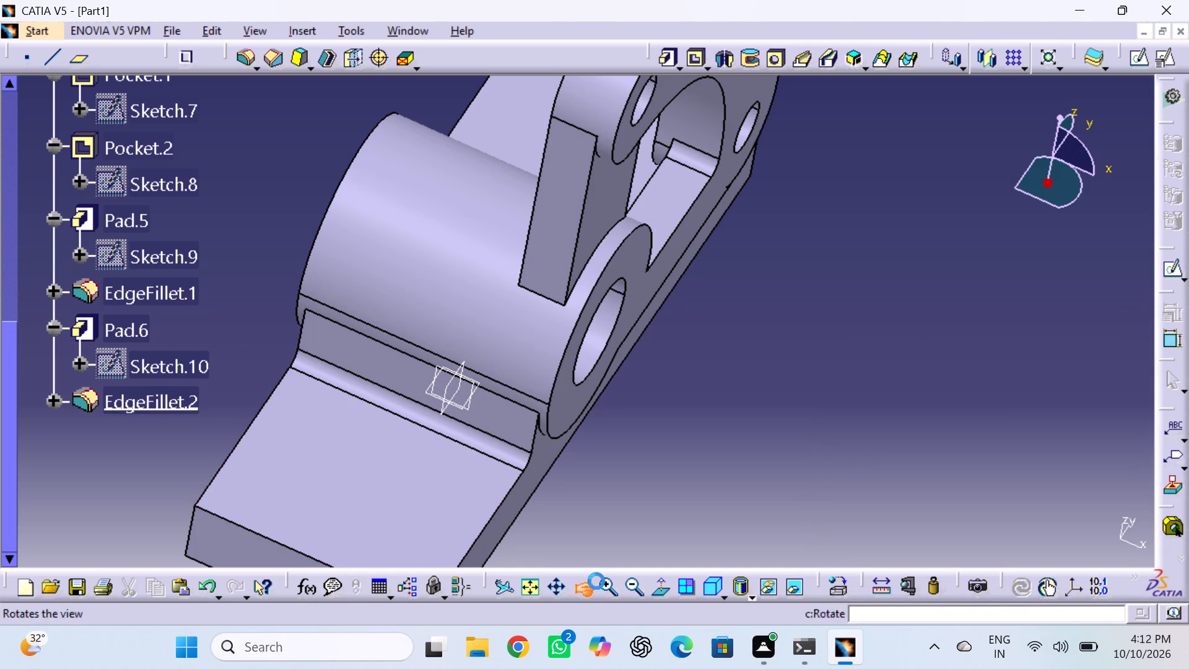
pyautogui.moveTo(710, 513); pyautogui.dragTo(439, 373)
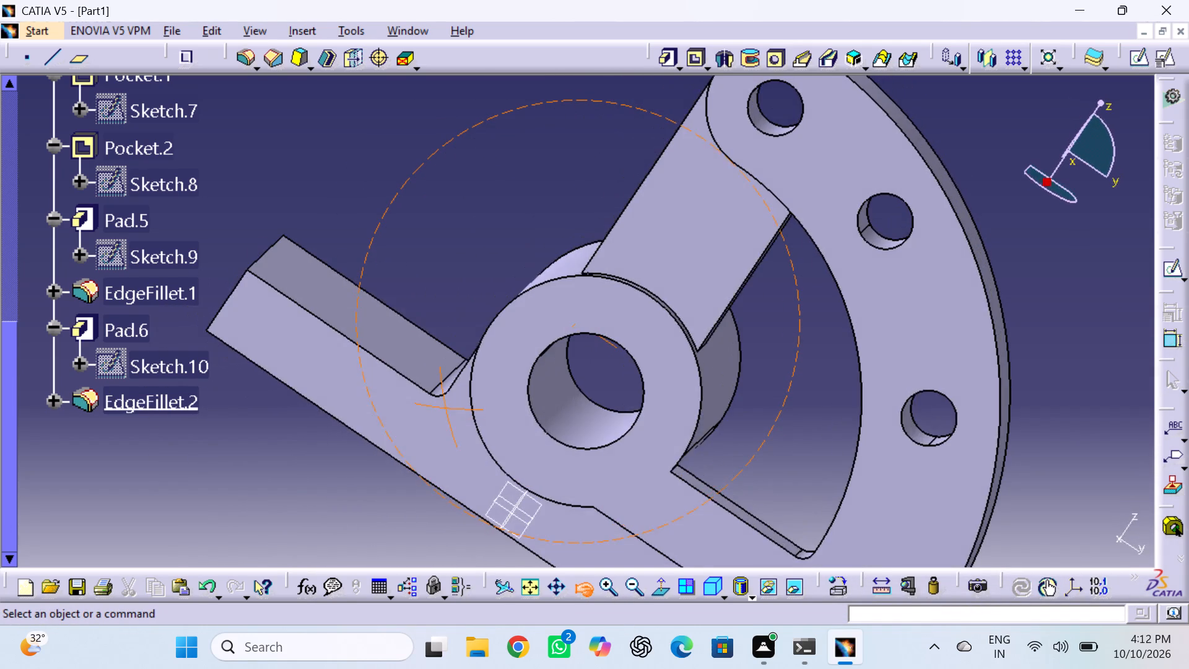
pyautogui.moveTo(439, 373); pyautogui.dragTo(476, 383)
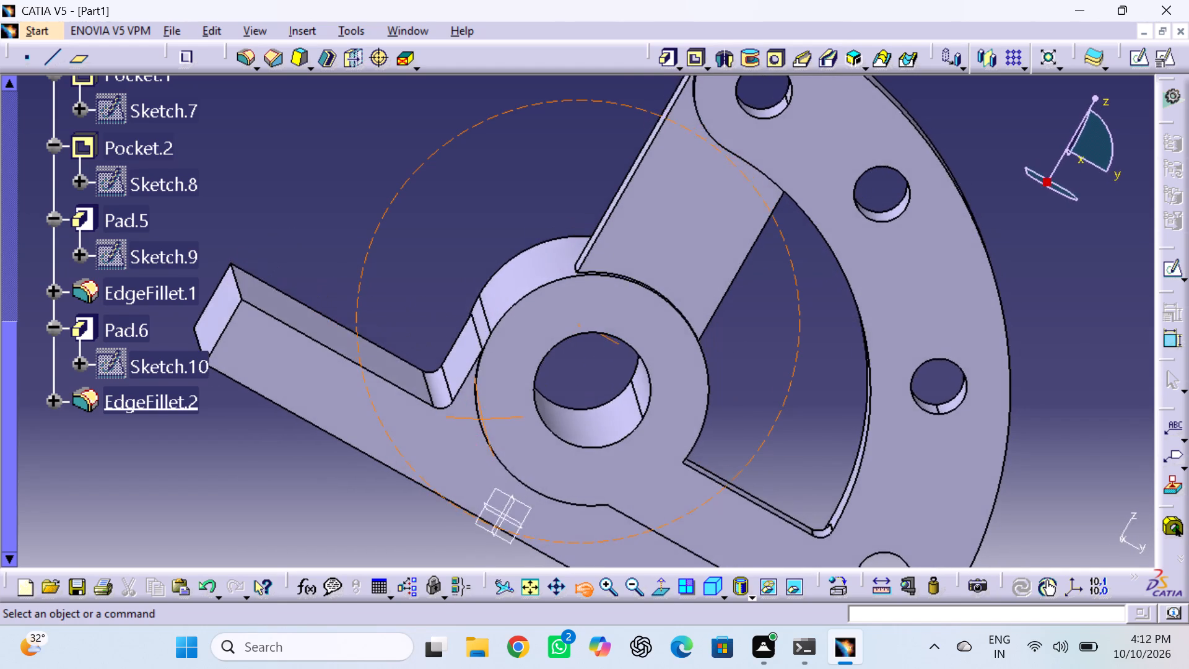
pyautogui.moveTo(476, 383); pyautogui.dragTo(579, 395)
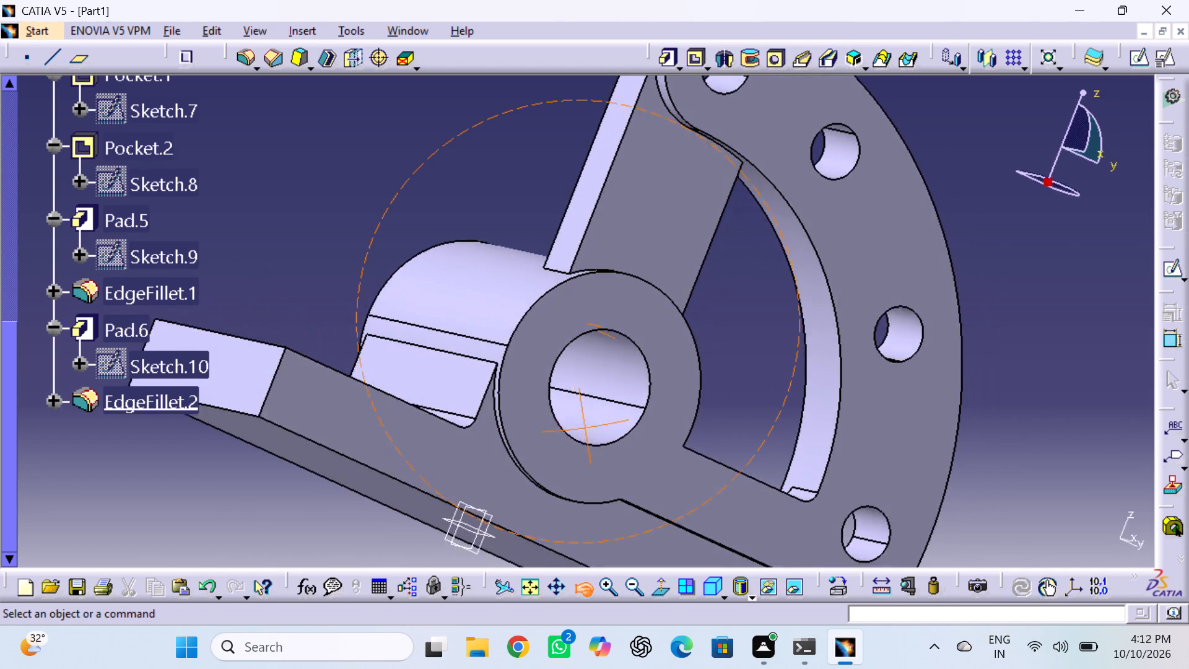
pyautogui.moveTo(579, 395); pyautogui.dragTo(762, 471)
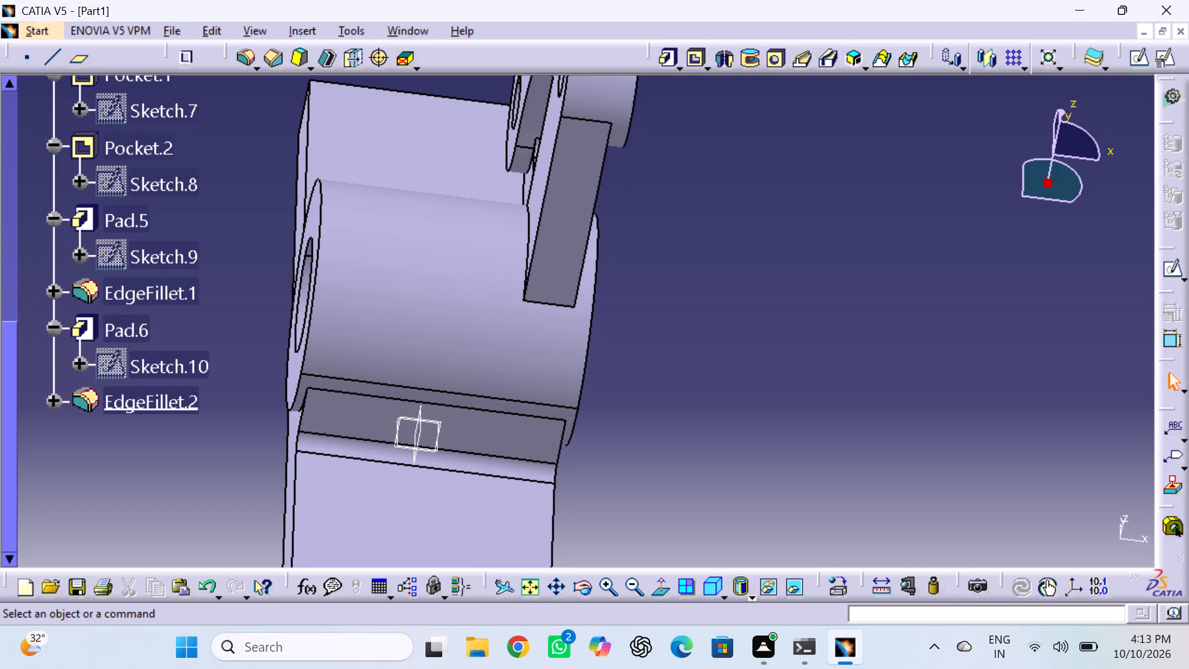
# Open a new sketch on the base plate's large flat face, beside the filleted corner pad.
pyautogui.click(451, 510)
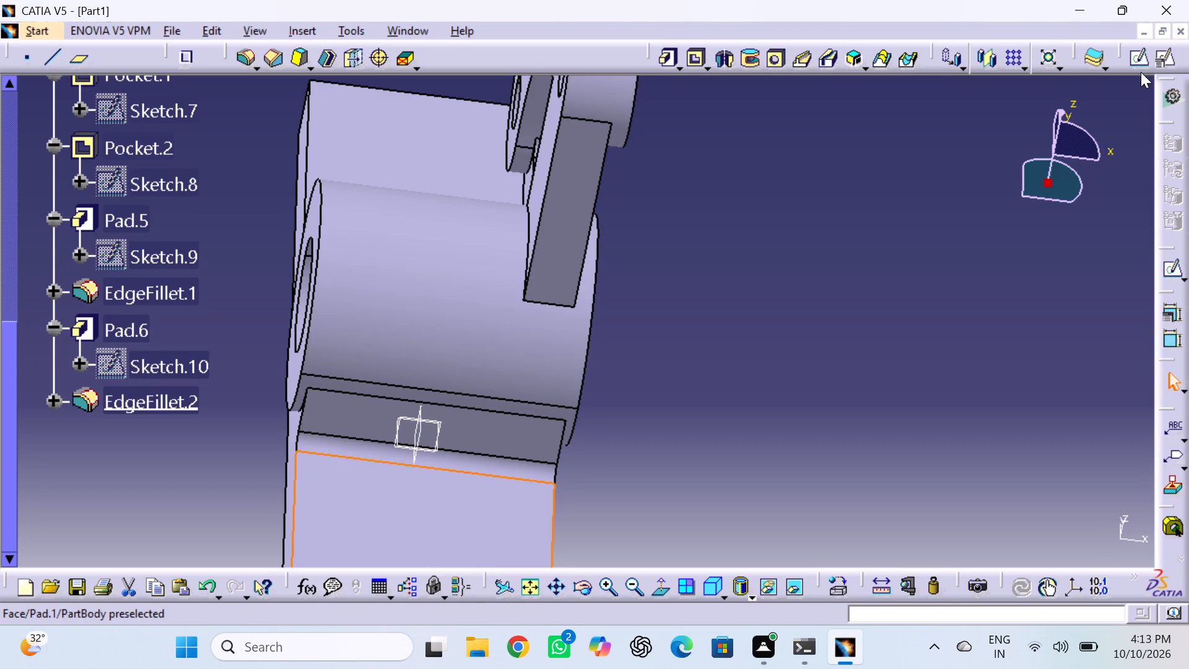
pyautogui.click(1141, 61)
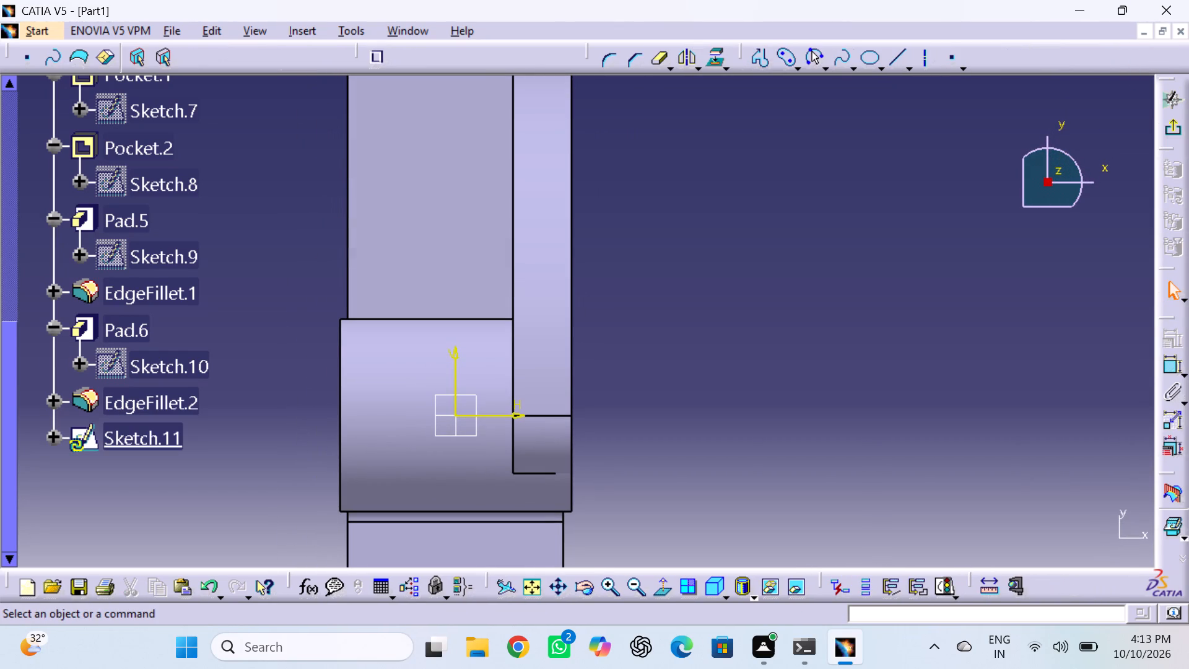
pyautogui.moveTo(601, 437); pyautogui.dragTo(638, 262, button='middle')
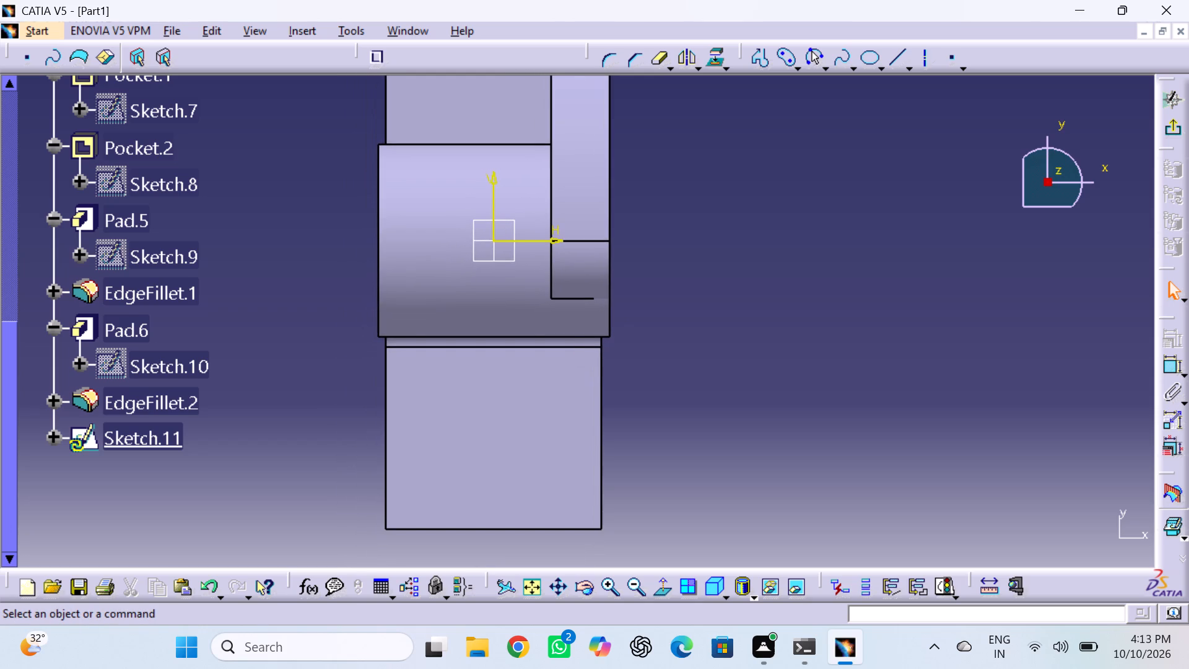
pyautogui.click(541, 428)
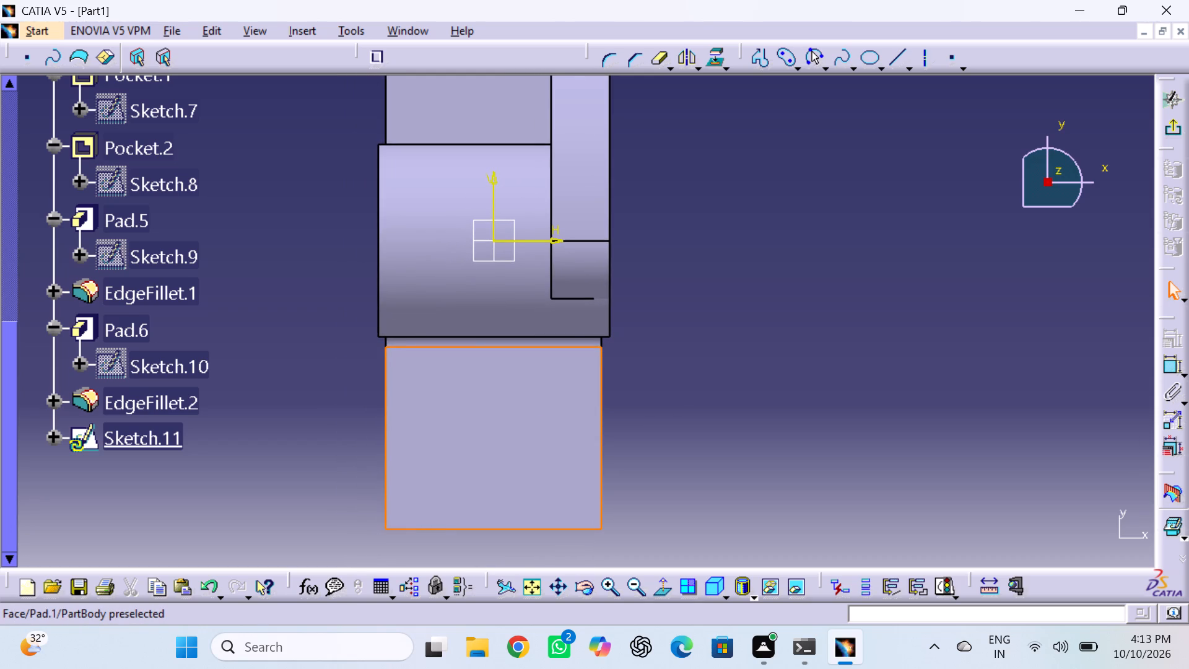
pyautogui.click(730, 154)
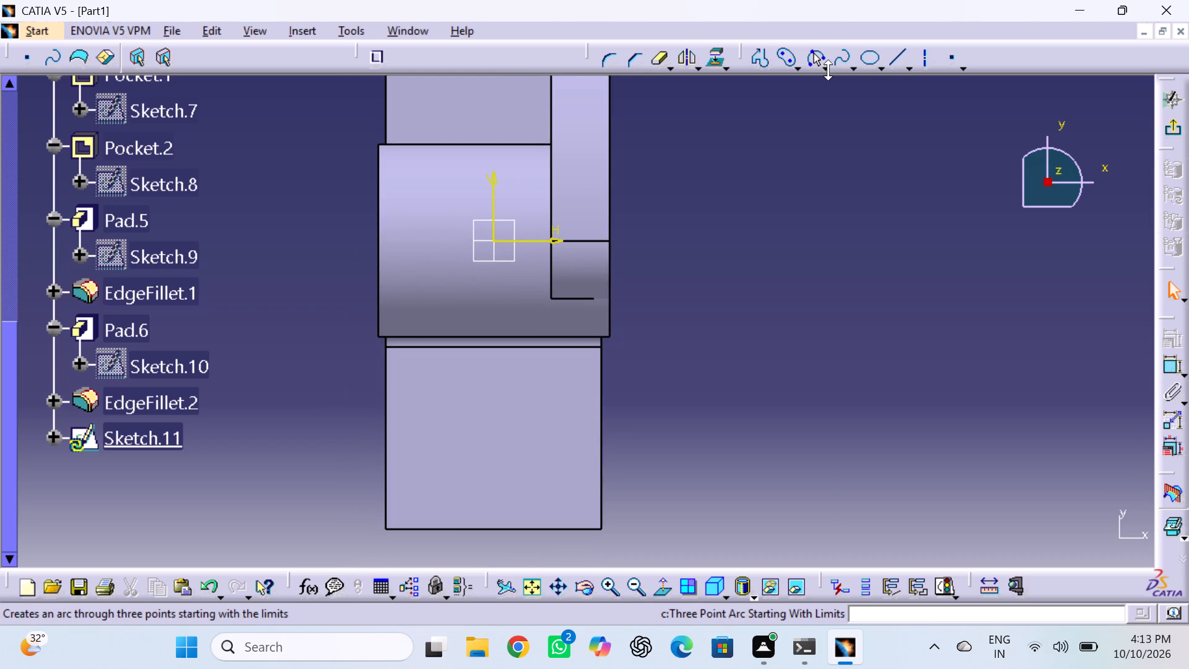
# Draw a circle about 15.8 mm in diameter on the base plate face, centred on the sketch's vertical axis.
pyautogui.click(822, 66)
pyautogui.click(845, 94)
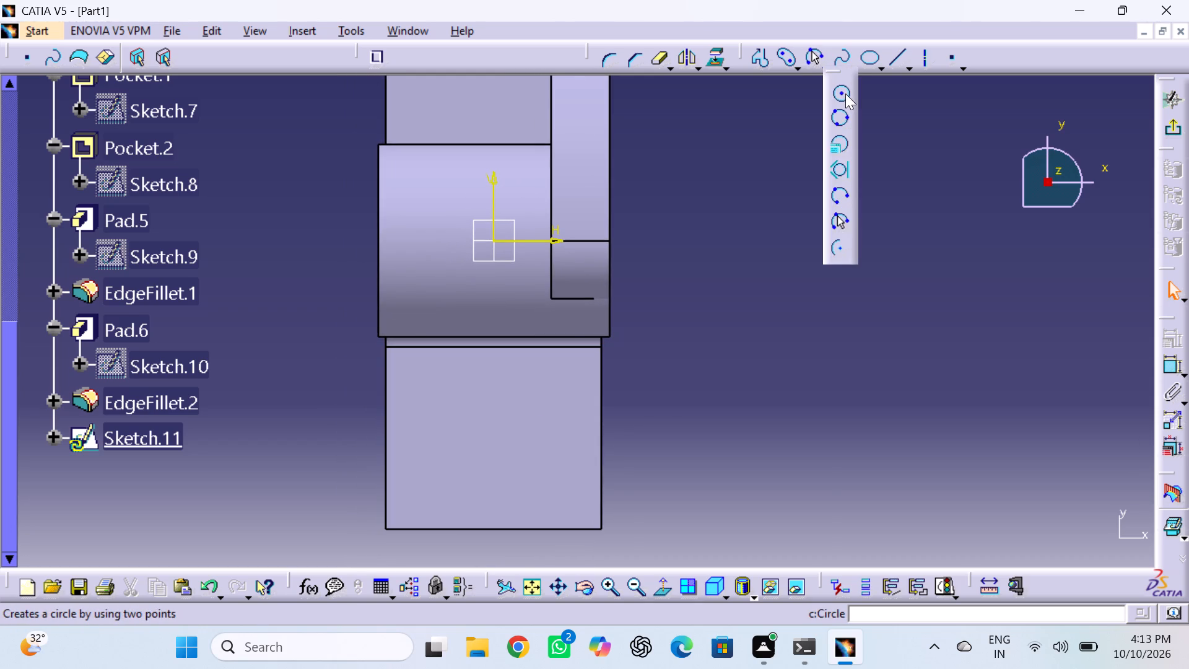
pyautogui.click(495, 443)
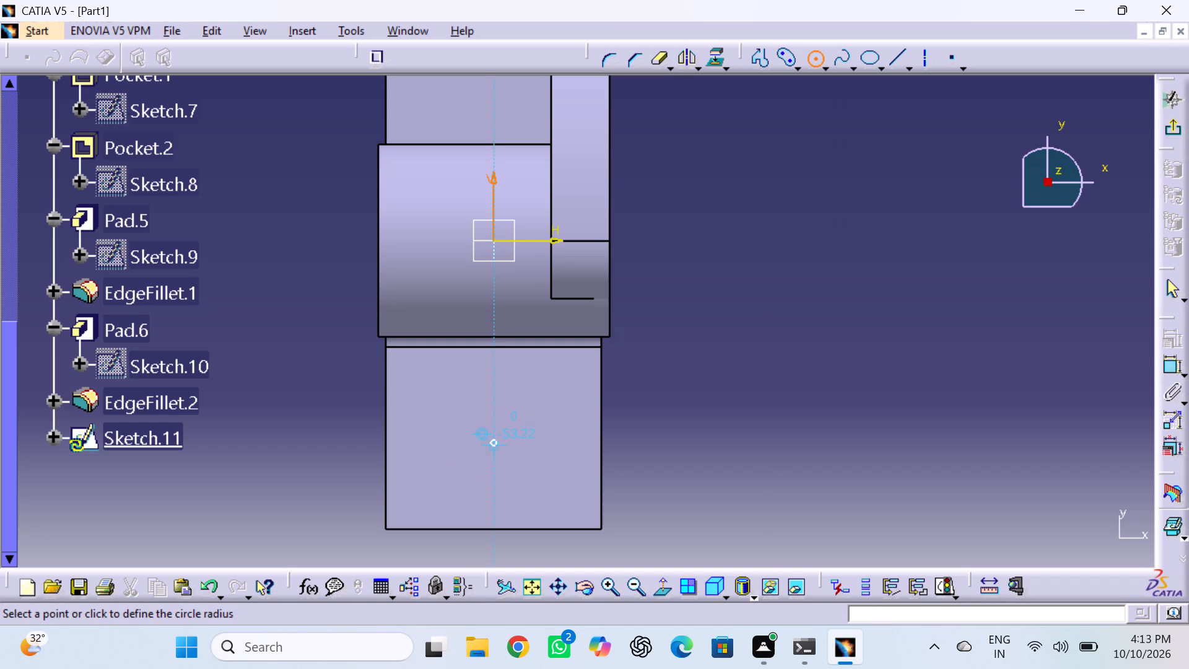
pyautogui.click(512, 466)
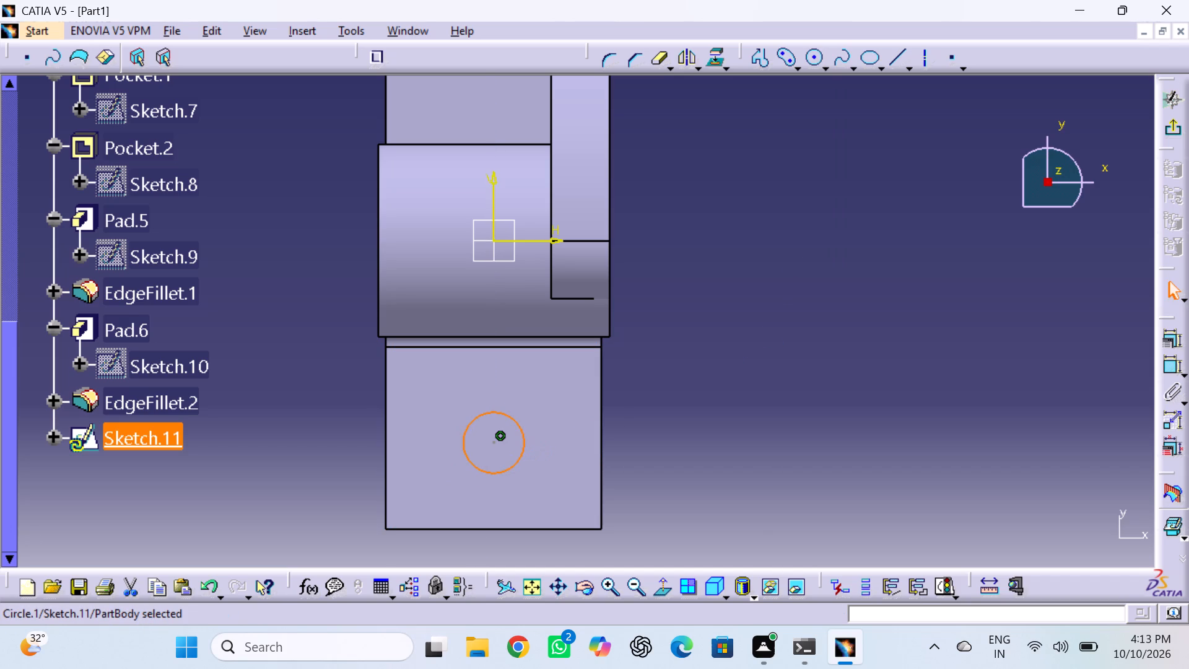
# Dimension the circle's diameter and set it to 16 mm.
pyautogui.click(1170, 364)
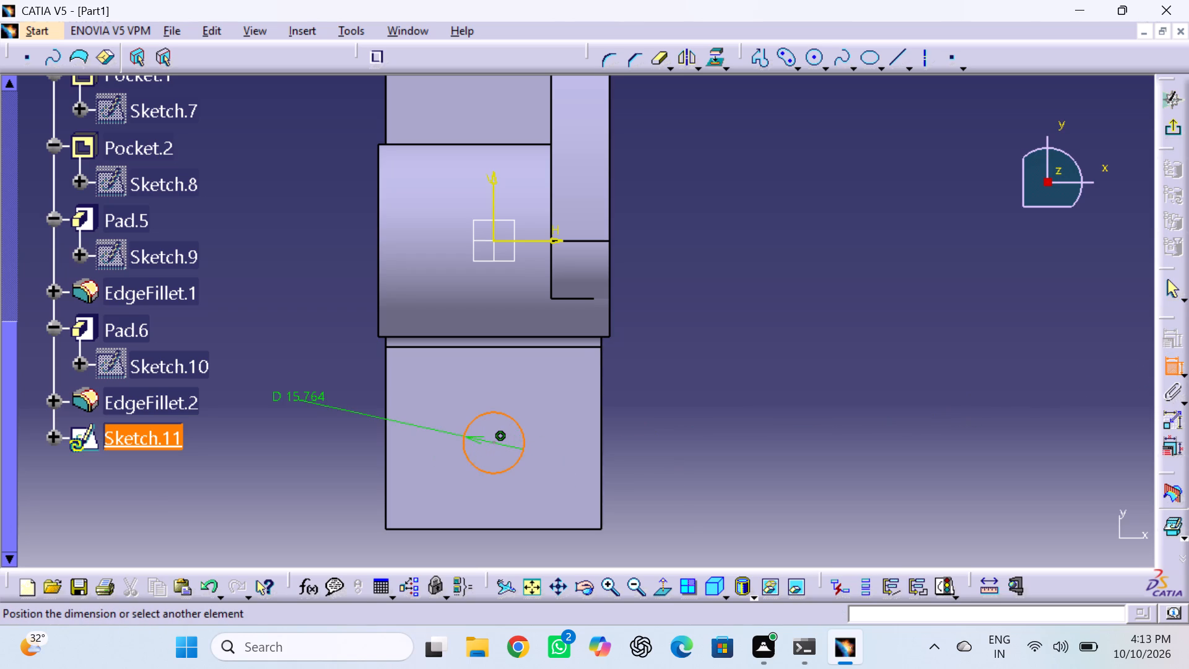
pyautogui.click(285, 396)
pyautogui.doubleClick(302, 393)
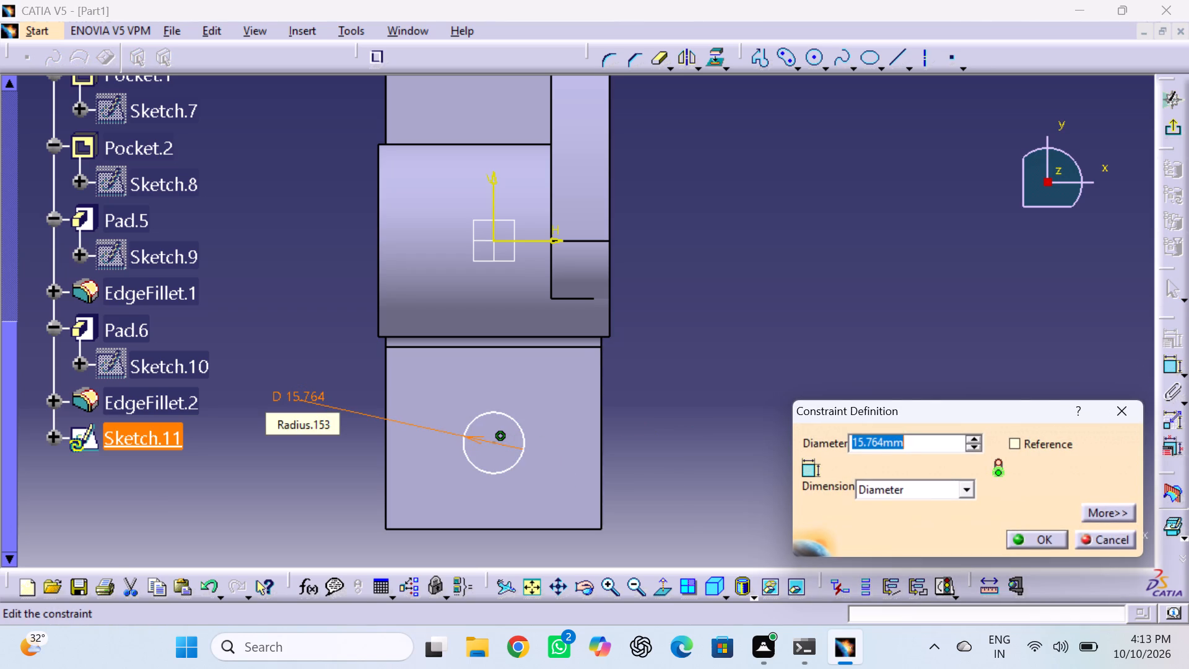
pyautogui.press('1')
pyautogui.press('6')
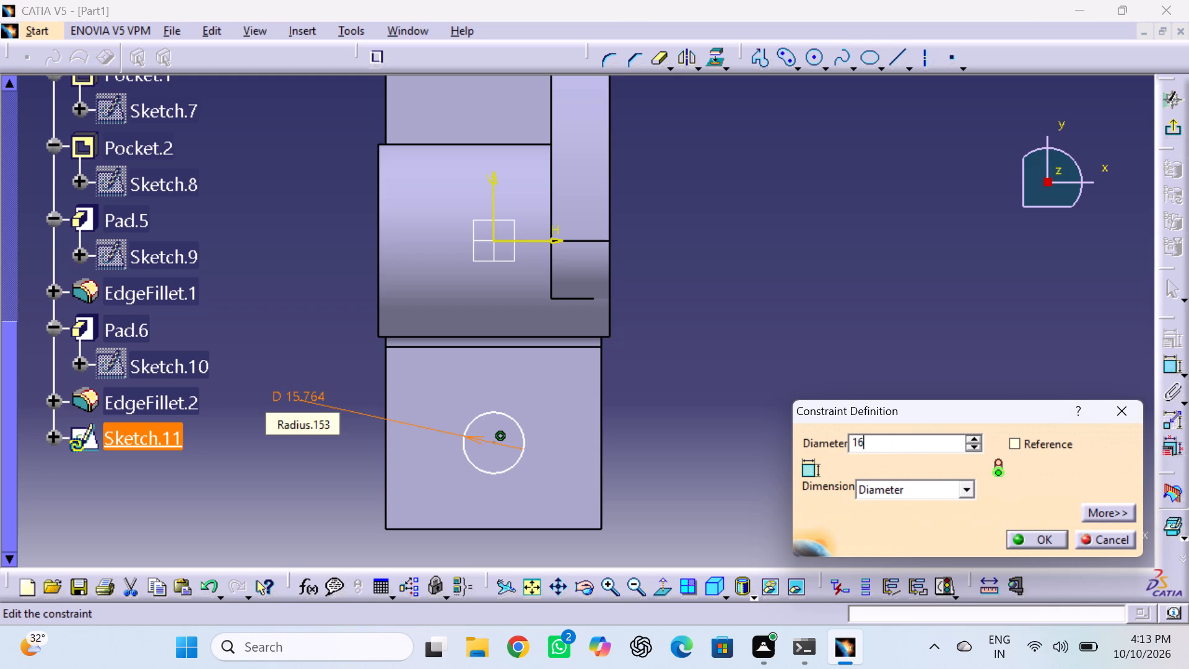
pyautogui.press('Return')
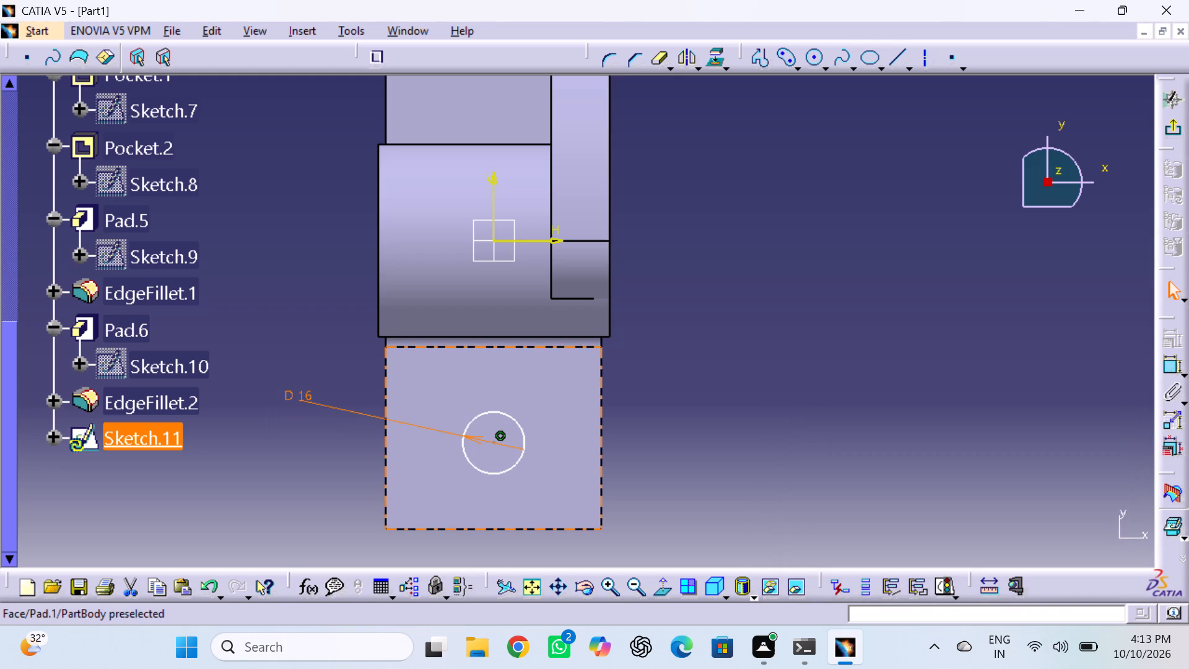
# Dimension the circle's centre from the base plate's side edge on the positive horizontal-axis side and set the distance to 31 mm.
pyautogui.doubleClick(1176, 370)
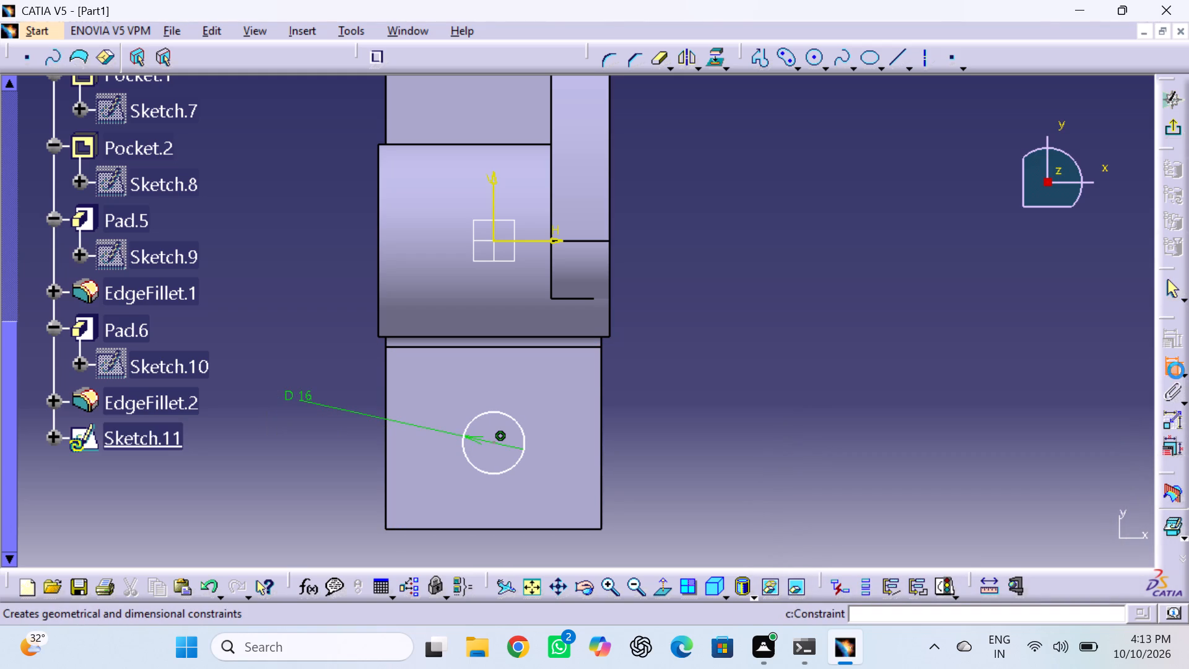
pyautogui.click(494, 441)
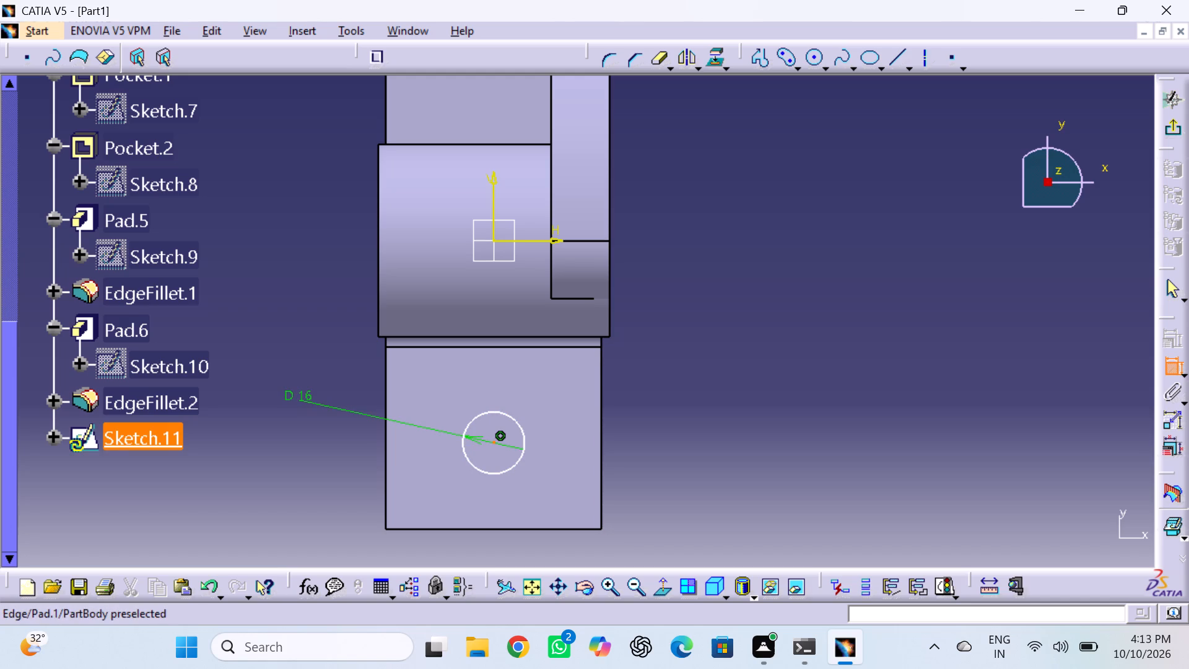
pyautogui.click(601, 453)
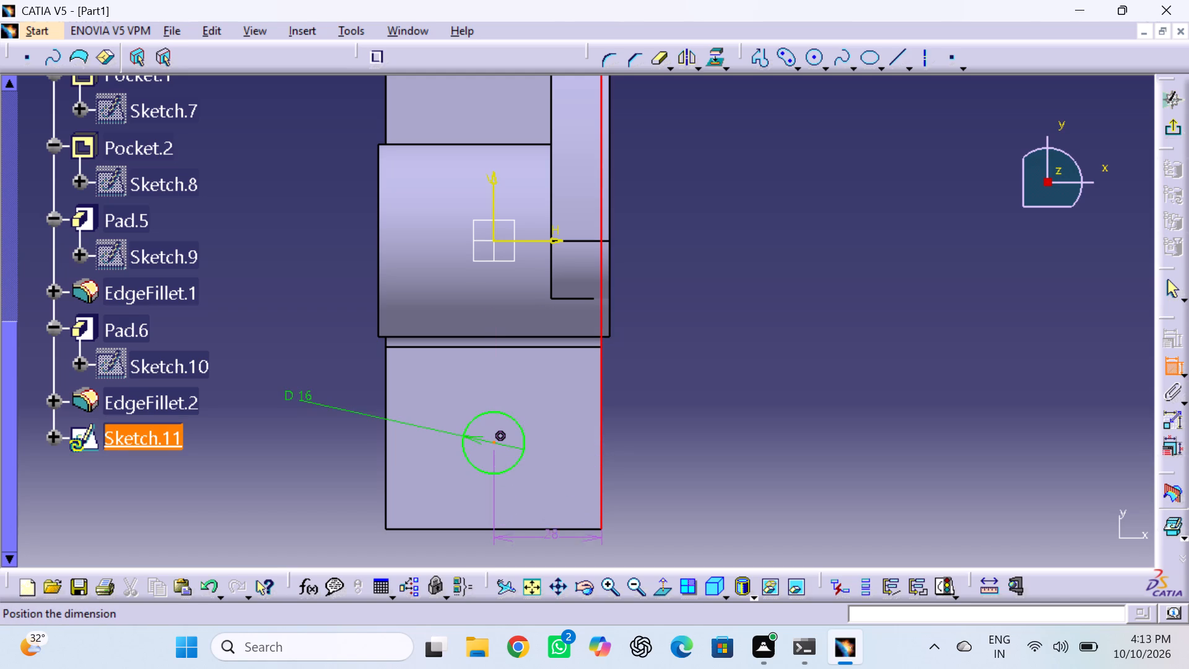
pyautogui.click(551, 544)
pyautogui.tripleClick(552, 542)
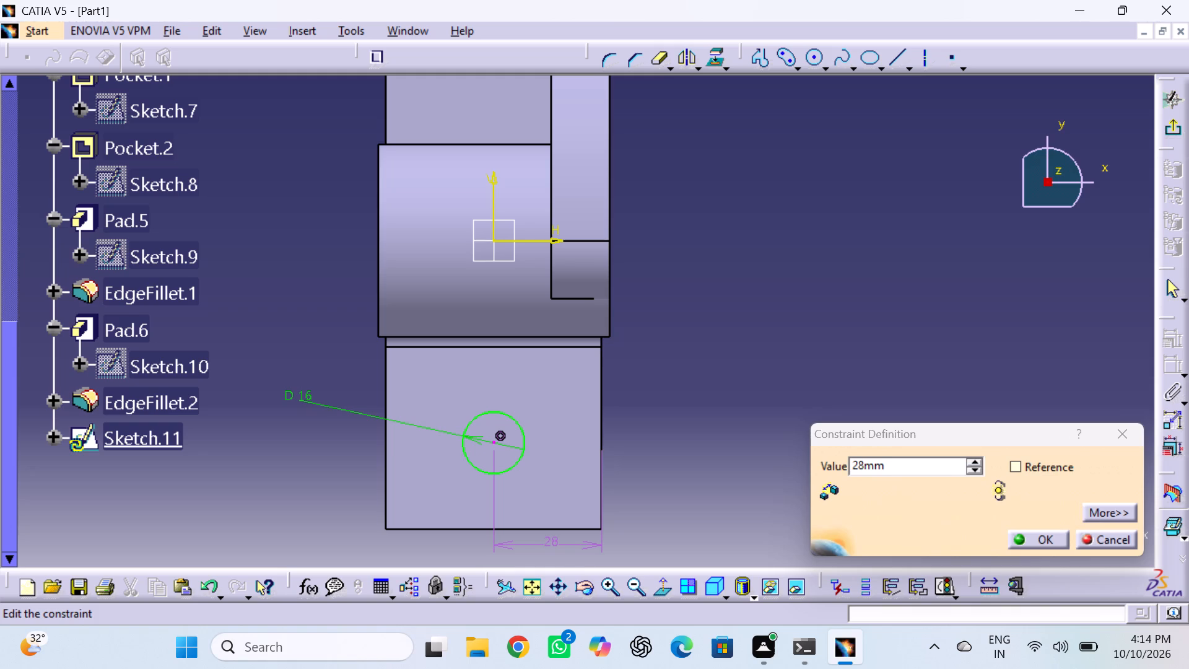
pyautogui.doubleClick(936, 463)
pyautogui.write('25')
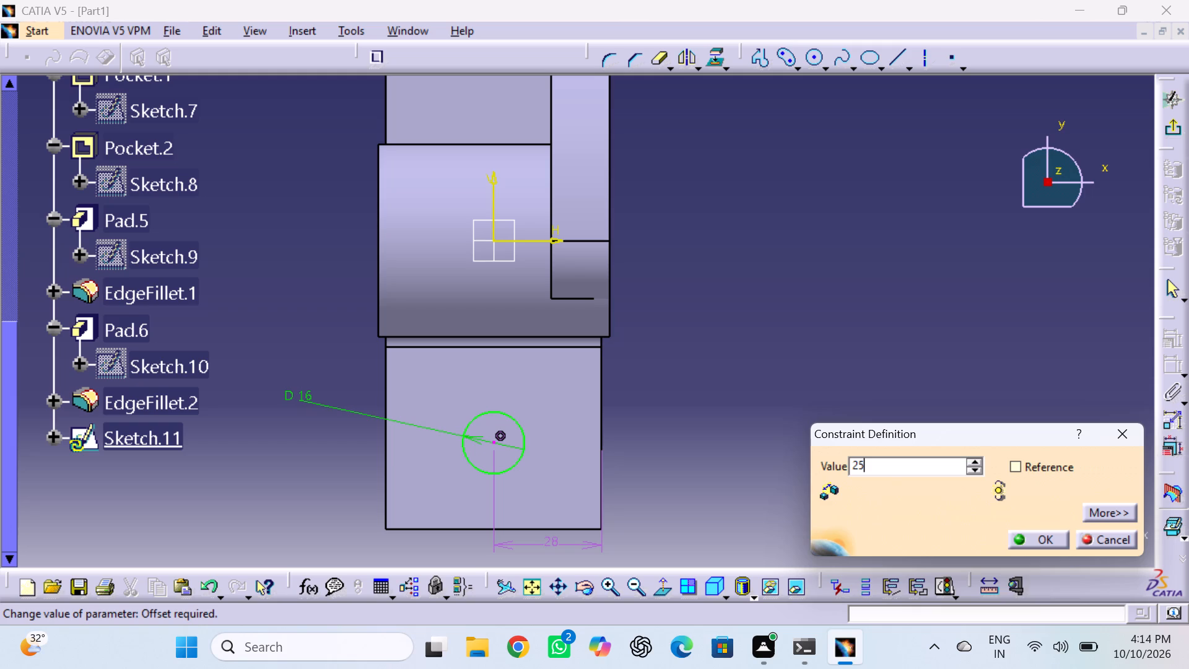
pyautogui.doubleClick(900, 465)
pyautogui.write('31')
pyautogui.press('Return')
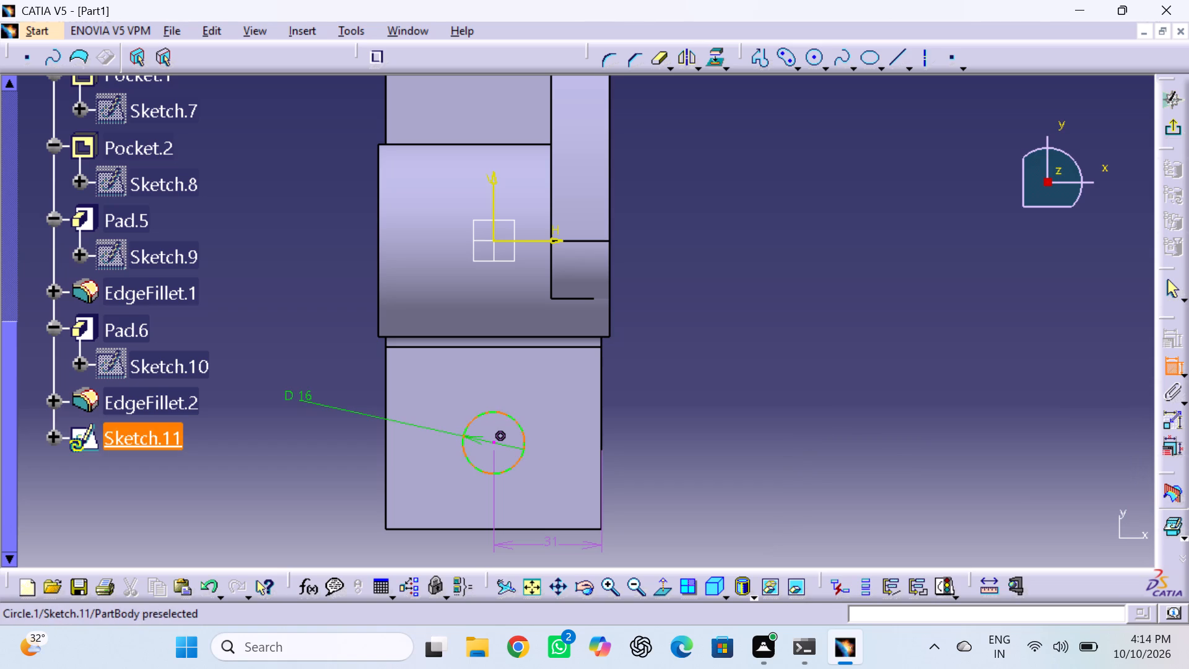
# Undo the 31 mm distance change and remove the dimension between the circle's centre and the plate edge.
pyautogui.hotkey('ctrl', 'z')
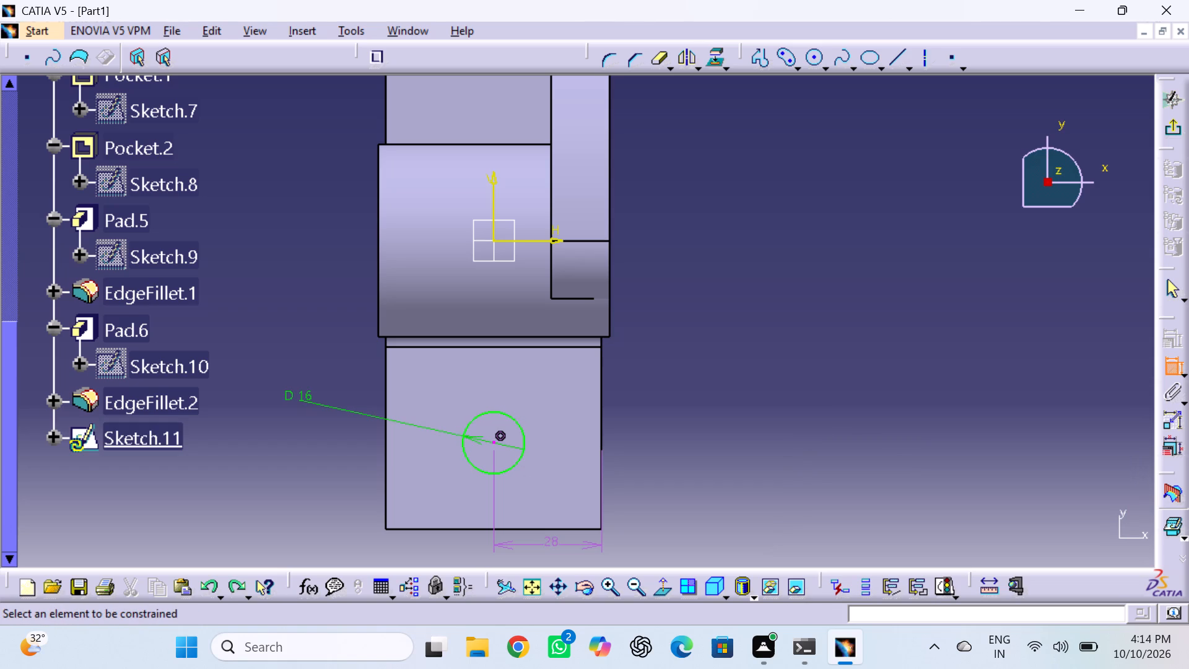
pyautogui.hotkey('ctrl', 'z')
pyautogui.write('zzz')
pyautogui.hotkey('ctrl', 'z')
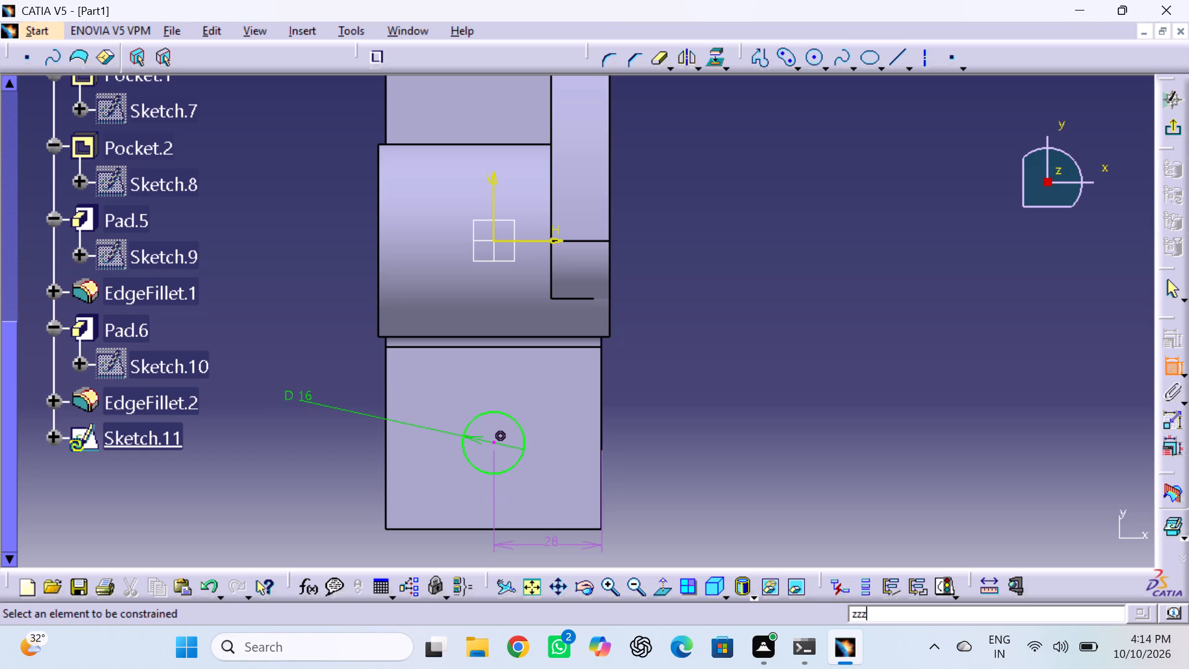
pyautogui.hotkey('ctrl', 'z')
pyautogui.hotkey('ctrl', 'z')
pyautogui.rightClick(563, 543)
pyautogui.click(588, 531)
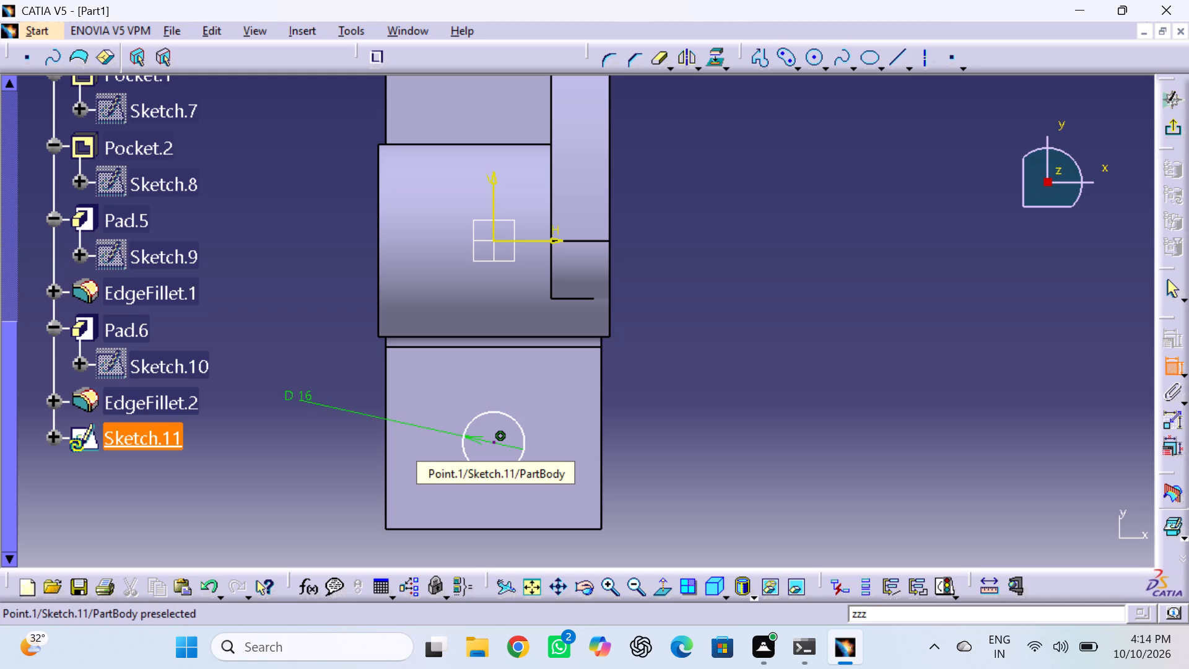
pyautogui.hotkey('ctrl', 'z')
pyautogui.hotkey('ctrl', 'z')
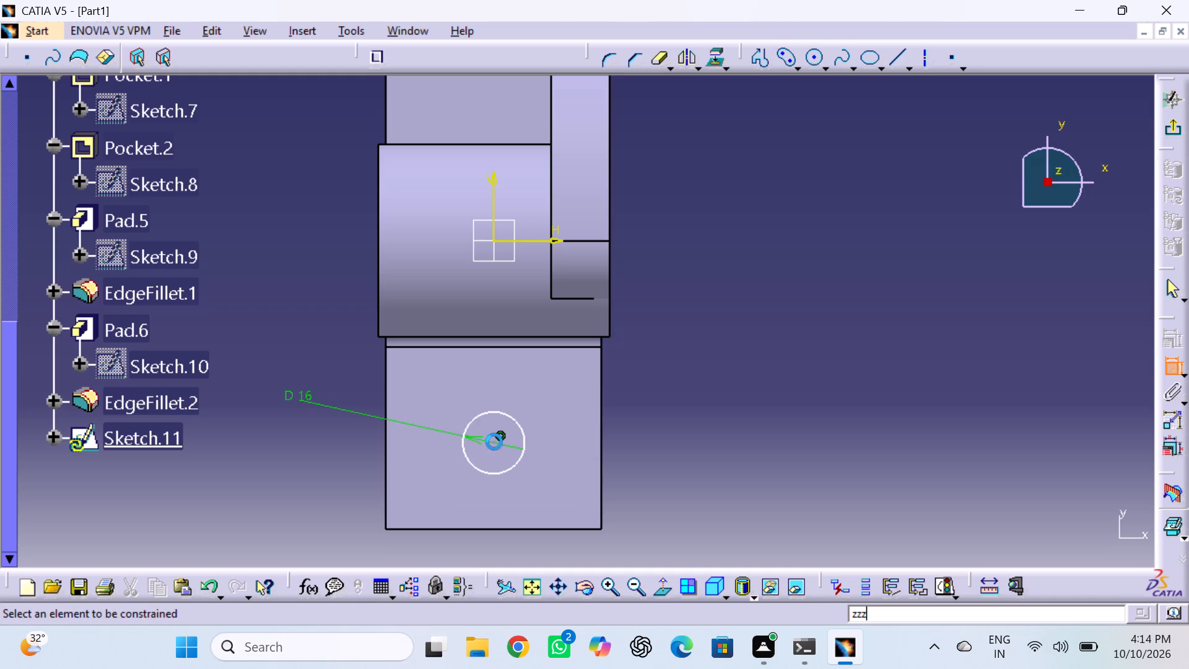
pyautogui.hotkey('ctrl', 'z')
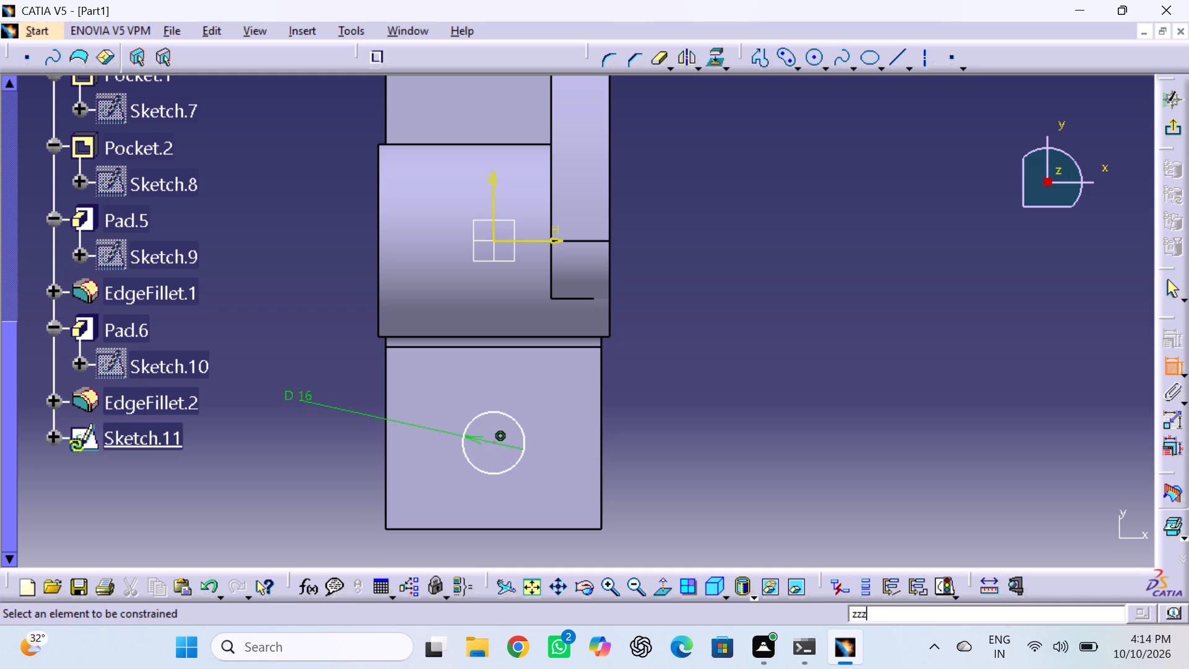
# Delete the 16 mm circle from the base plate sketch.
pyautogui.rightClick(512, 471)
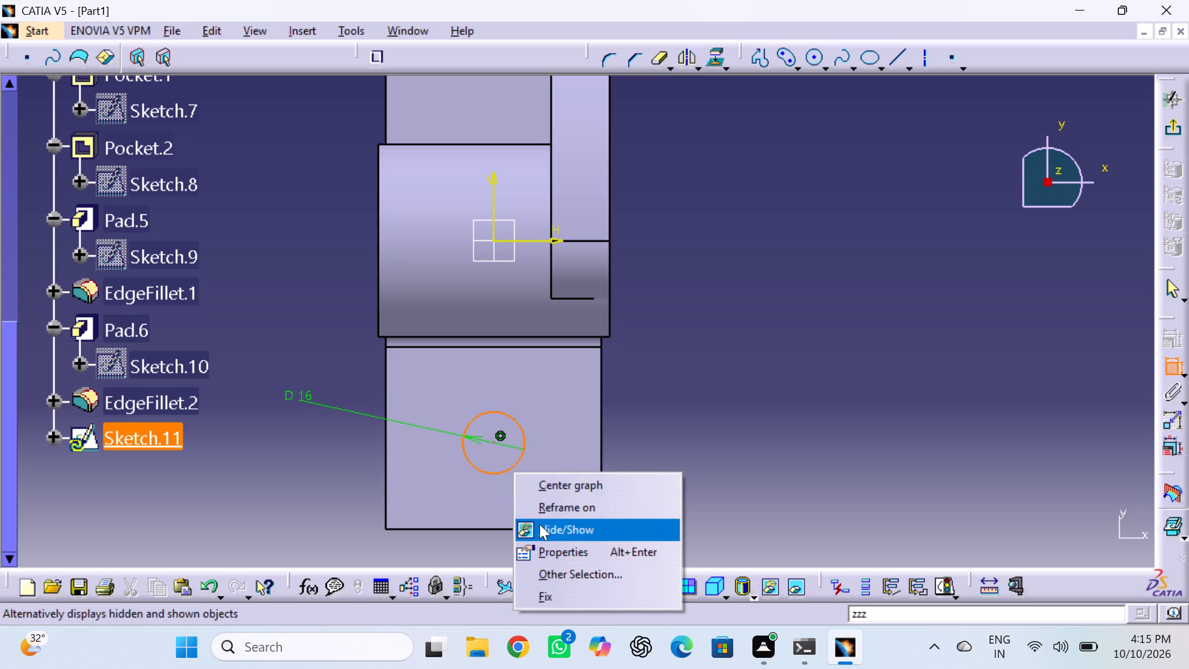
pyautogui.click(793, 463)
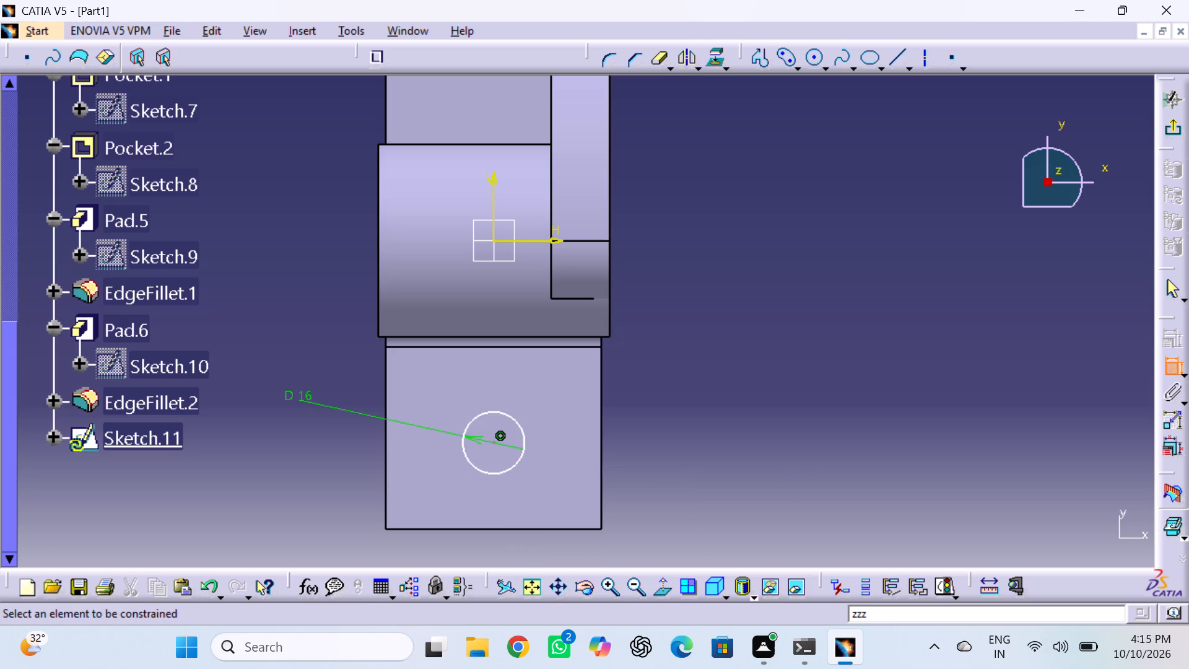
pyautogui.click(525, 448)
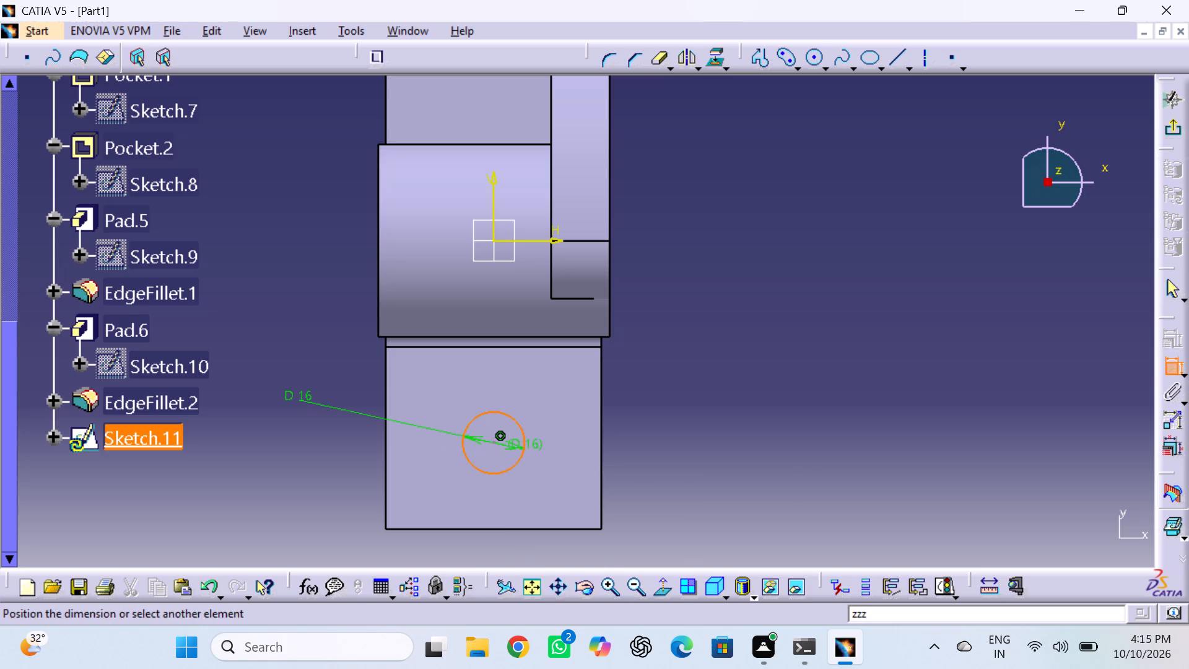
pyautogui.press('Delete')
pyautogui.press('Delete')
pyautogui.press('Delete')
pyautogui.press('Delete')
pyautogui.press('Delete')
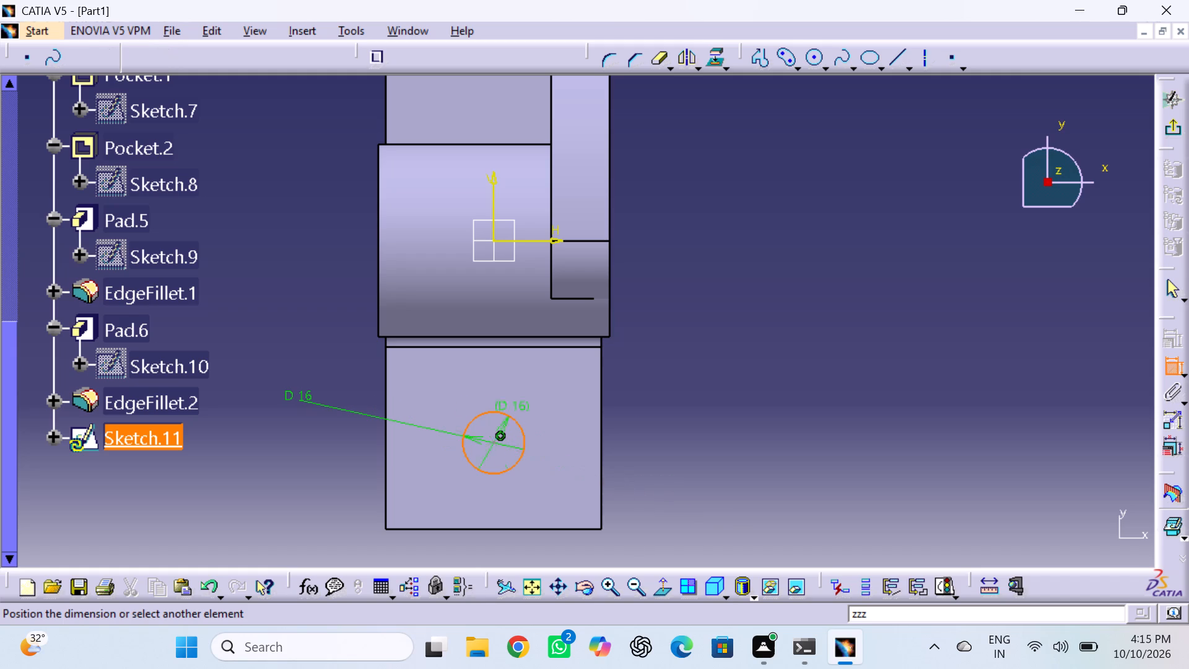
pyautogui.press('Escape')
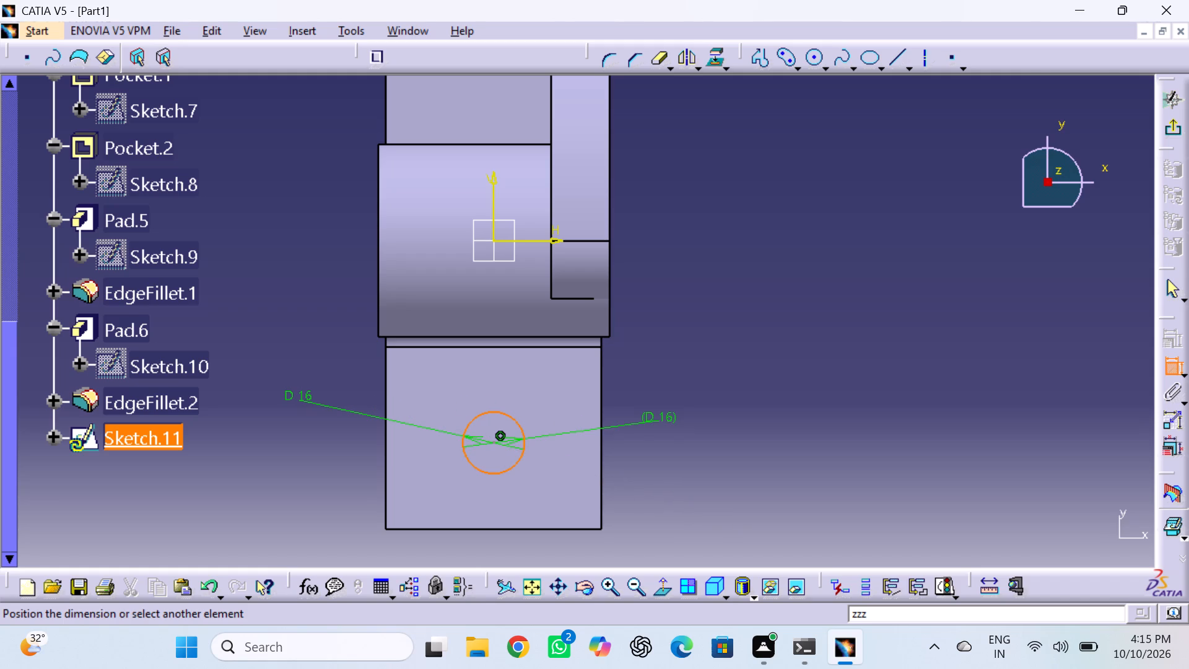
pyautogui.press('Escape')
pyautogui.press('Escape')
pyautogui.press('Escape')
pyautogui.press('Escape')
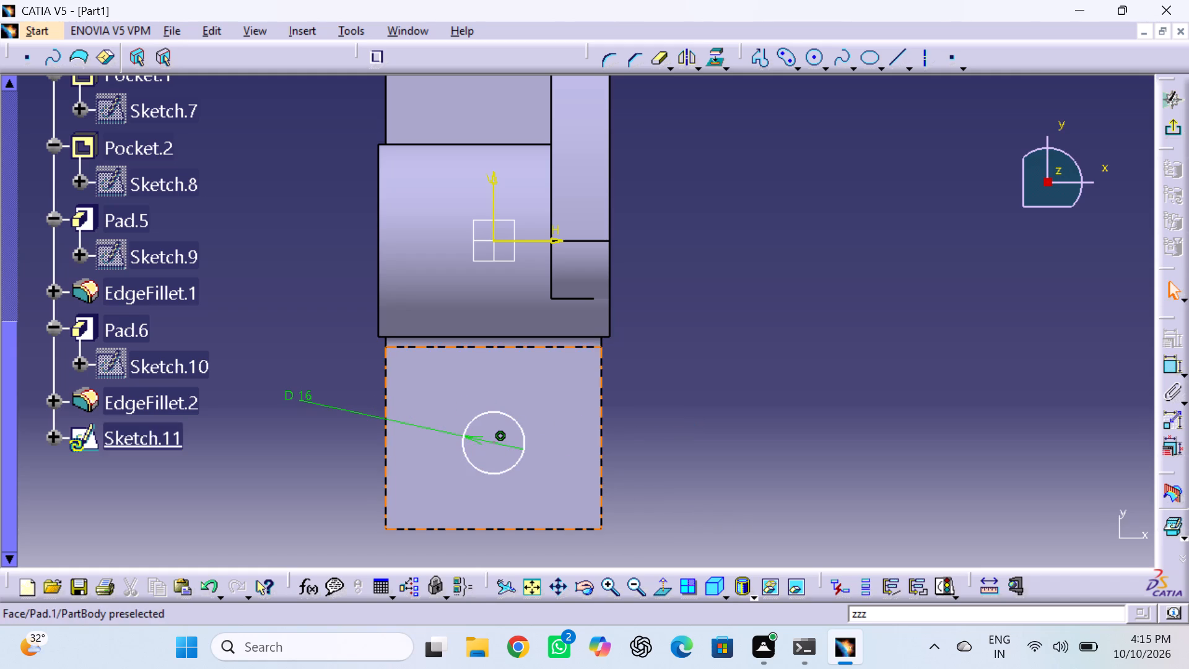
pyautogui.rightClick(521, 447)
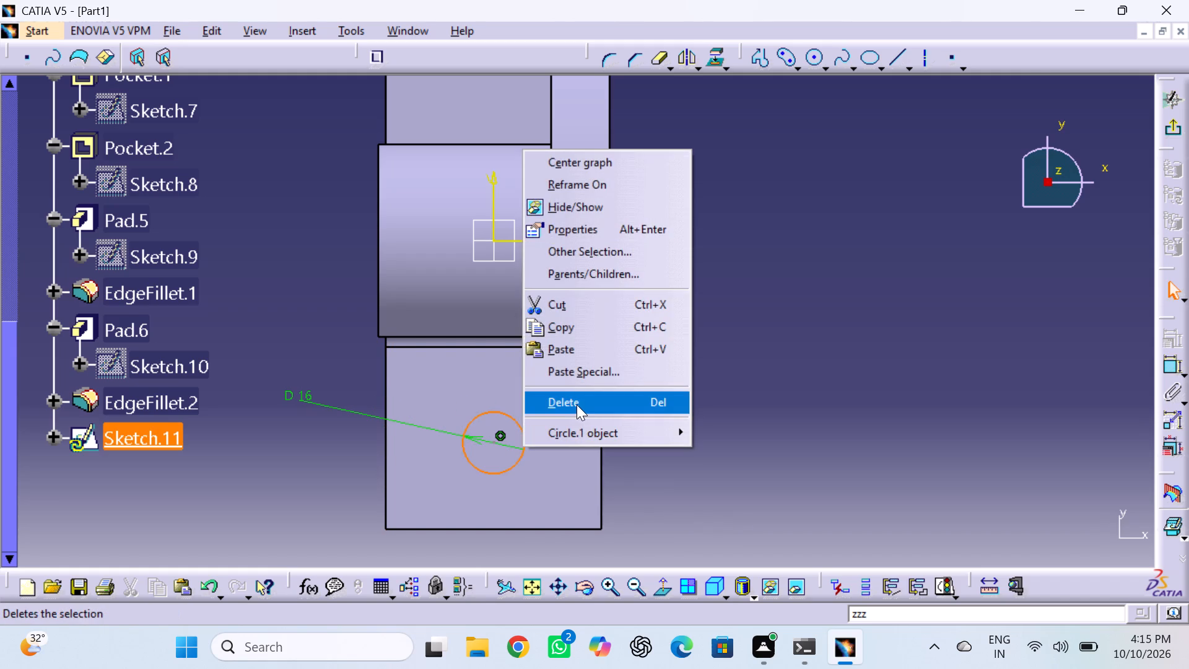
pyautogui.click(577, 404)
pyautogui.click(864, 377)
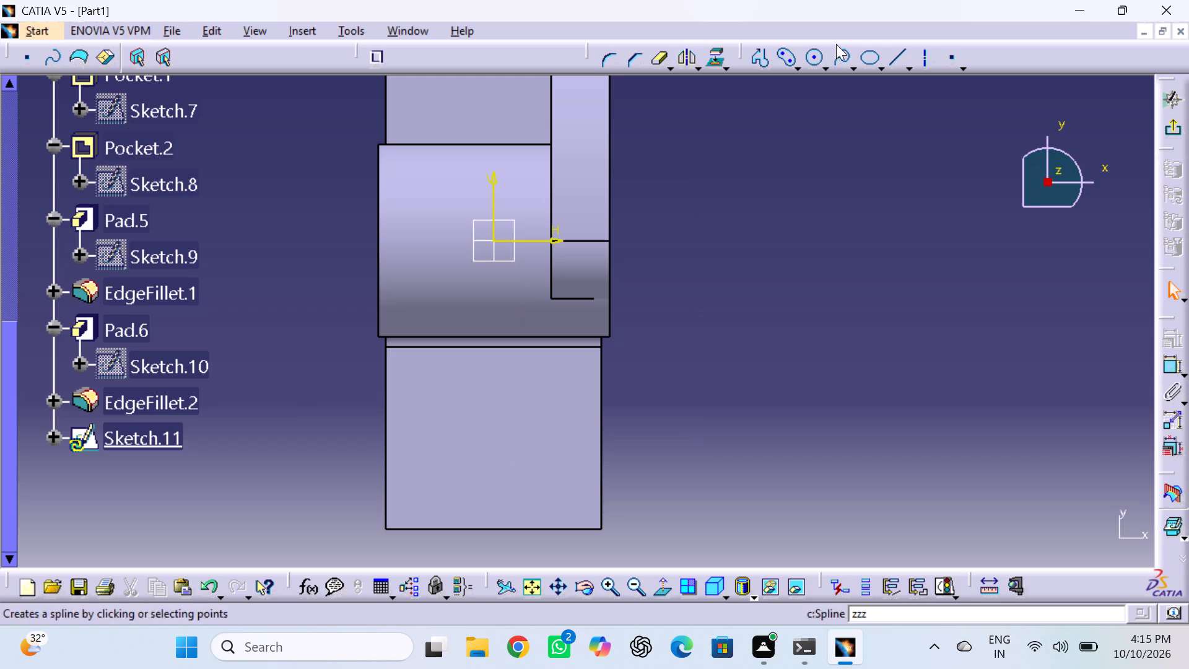
# Sketch a circle on the base plate face on the negative vertical-axis side of the cylinder and dimension its diameter to 16 mm.
pyautogui.click(813, 63)
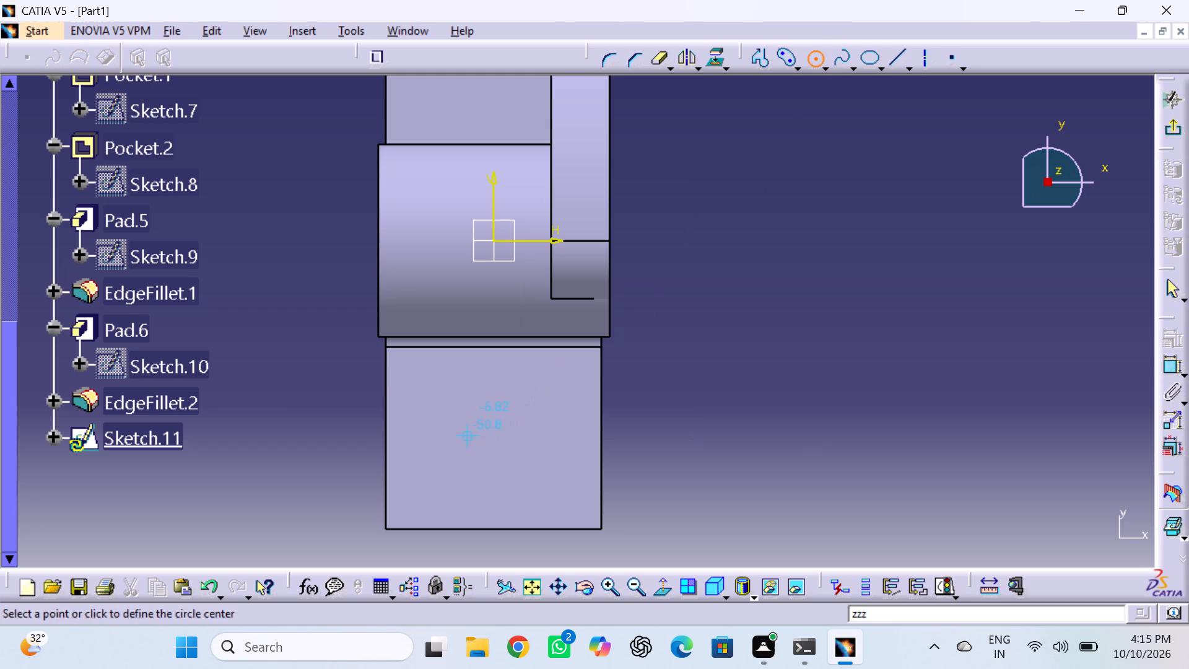
pyautogui.click(466, 436)
pyautogui.click(491, 457)
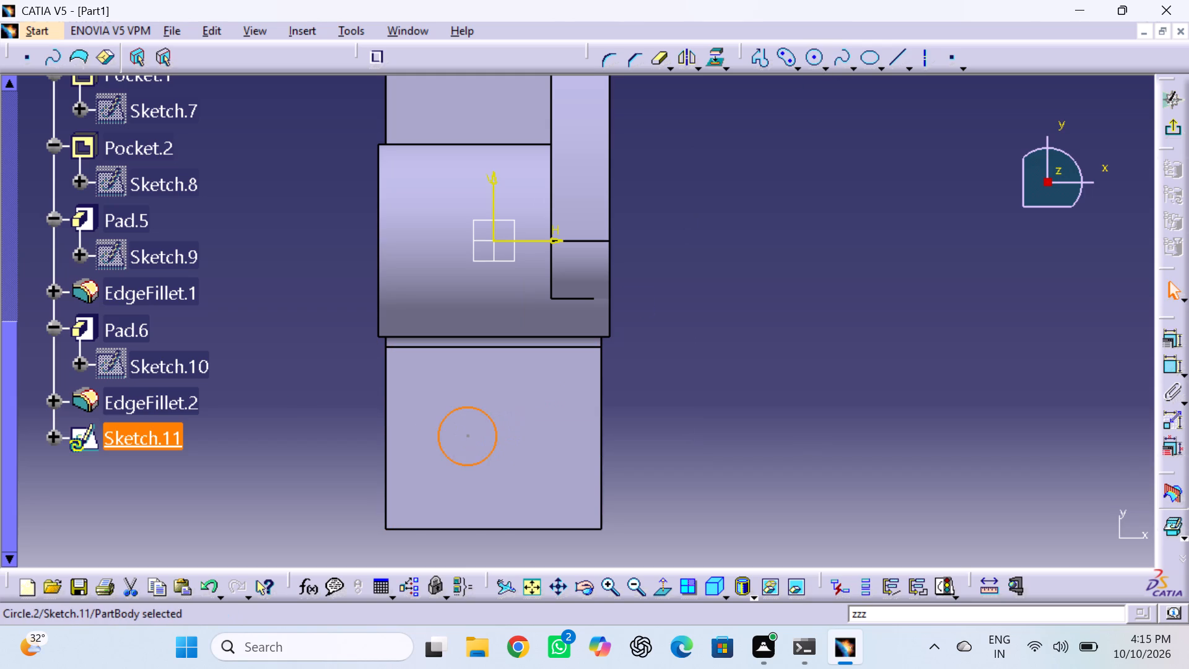
pyautogui.click(1174, 367)
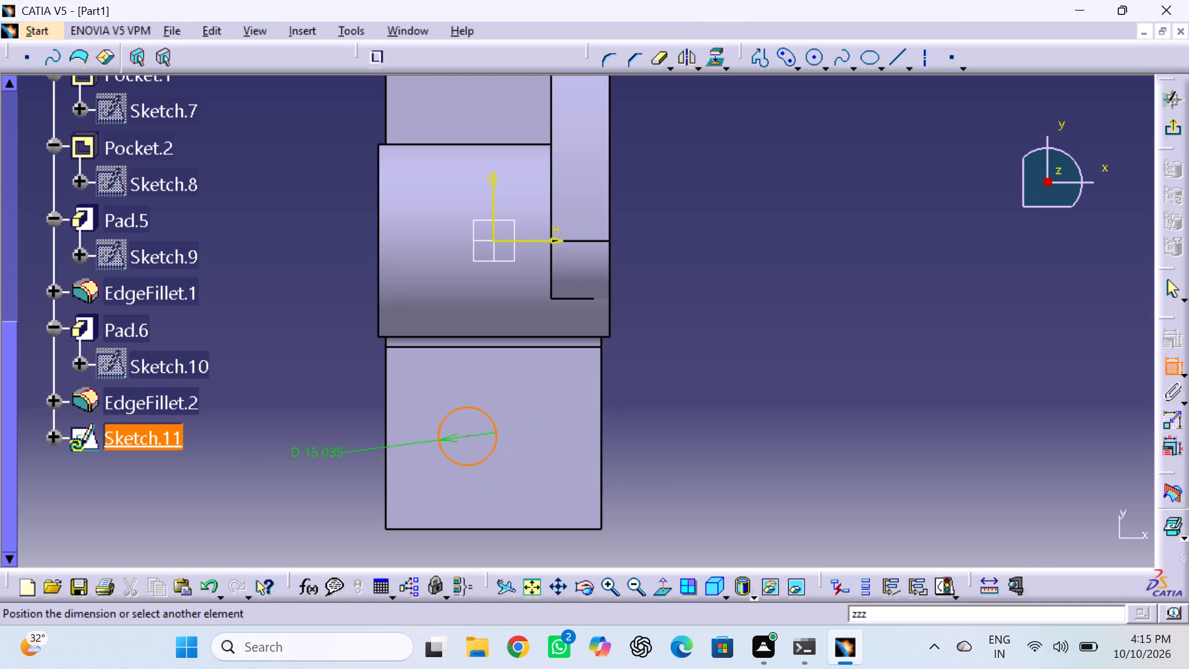
pyautogui.click(331, 452)
pyautogui.doubleClick(322, 455)
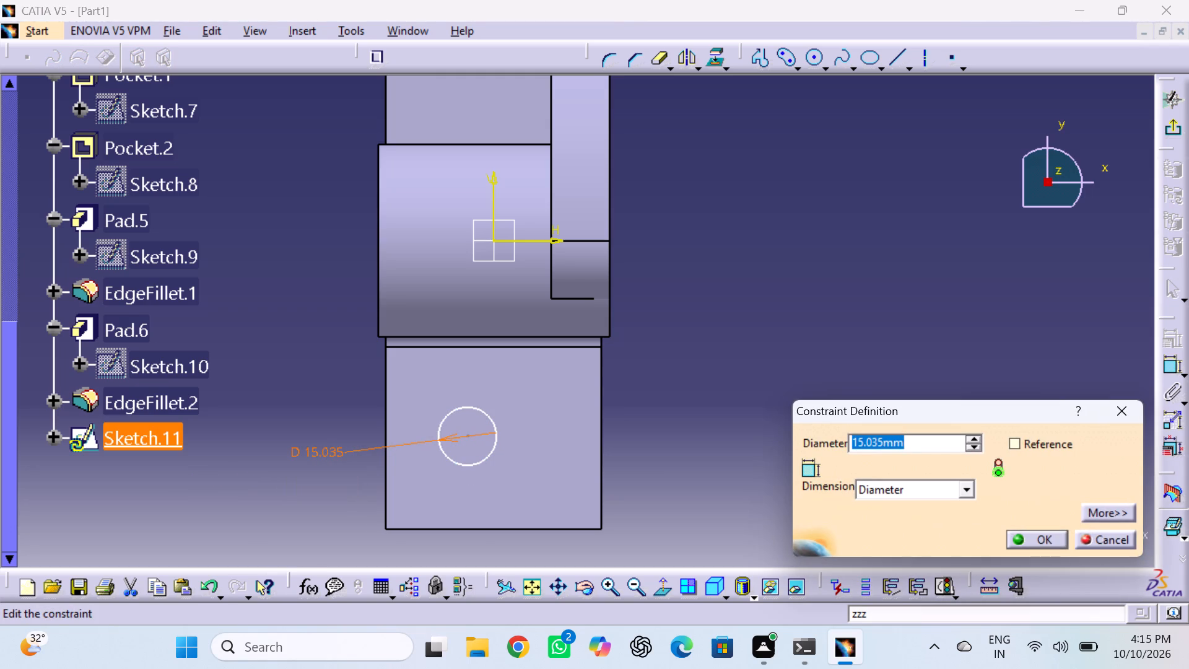
pyautogui.press('1')
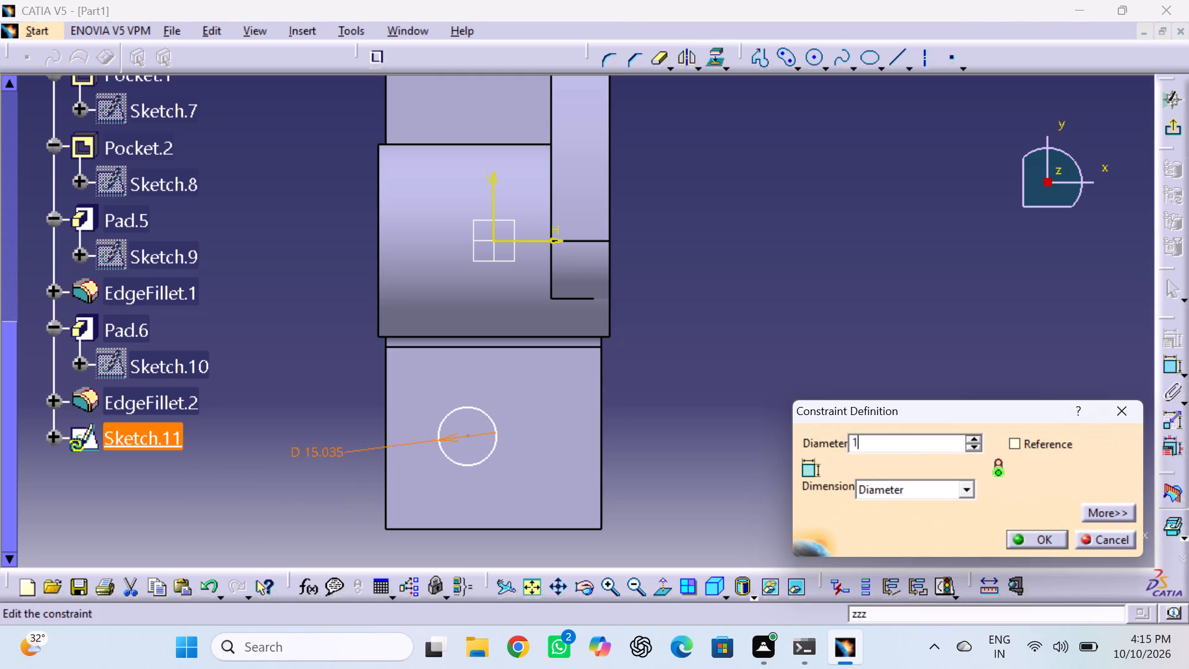
pyautogui.press('6')
pyautogui.press('Return')
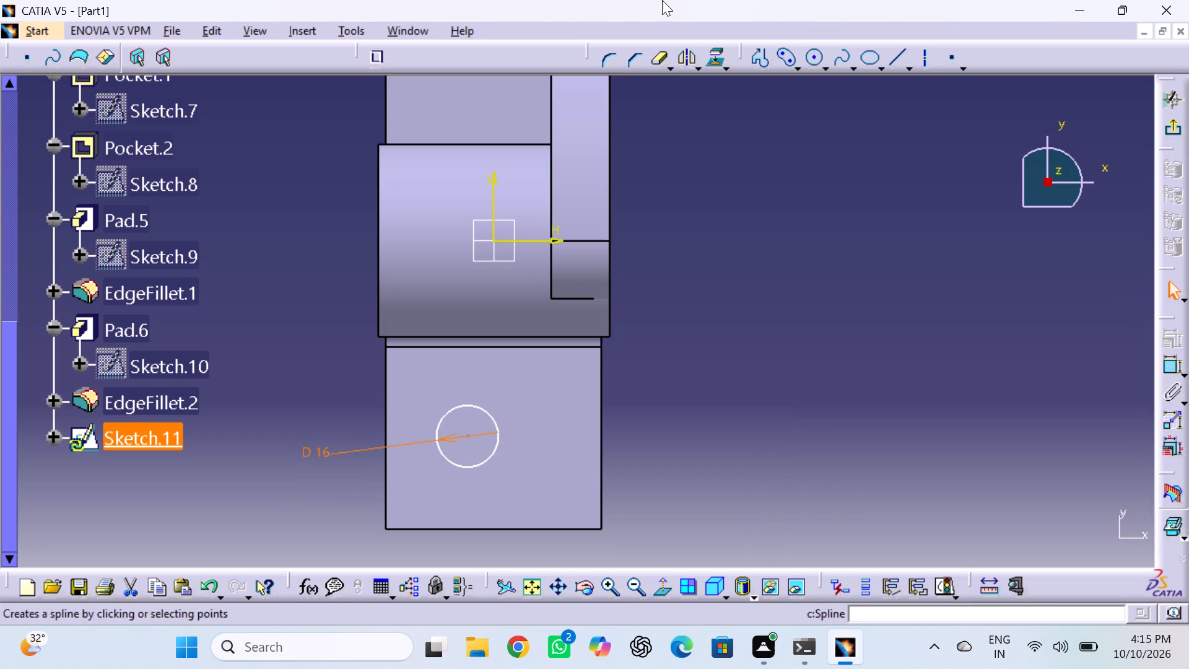
# Dimension the circle's centre from the plate's side edge on the negative horizontal-axis side and set the distance to 25 mm.
pyautogui.doubleClick(1170, 362)
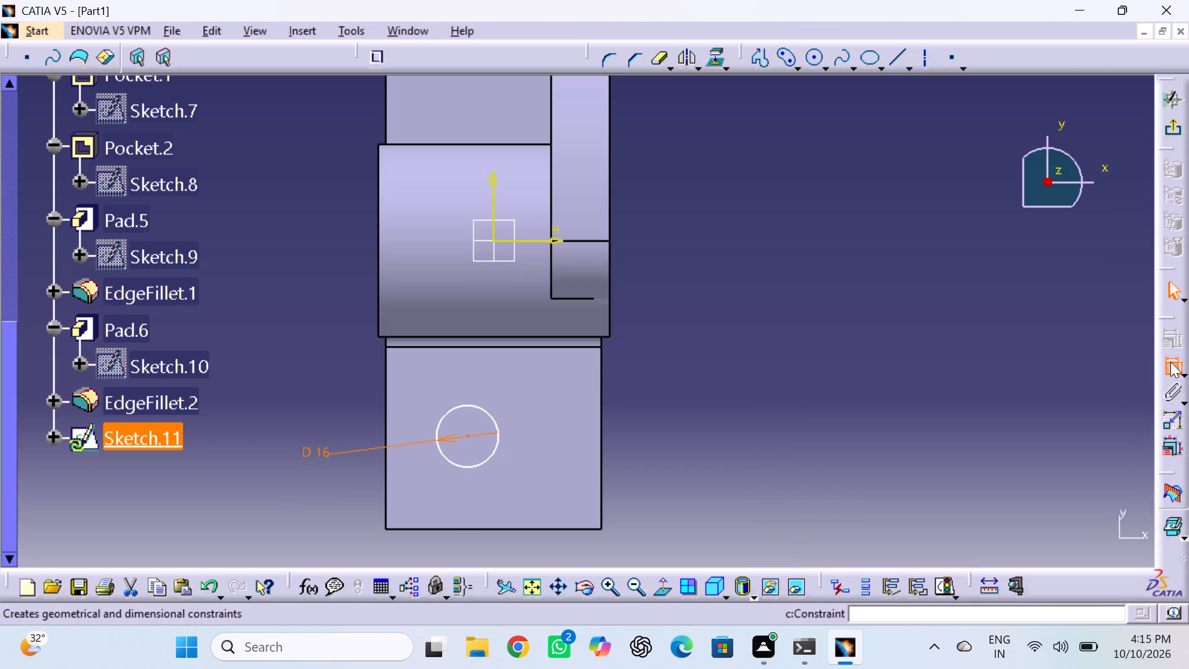
pyautogui.click(468, 435)
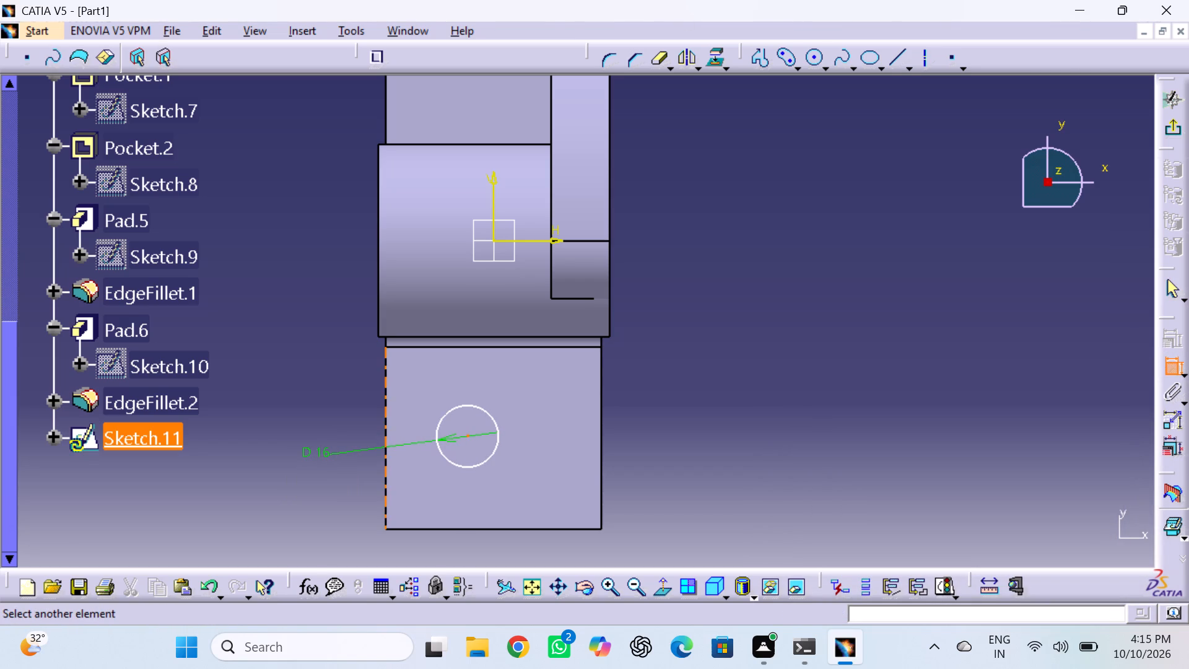
pyautogui.click(384, 427)
pyautogui.click(425, 397)
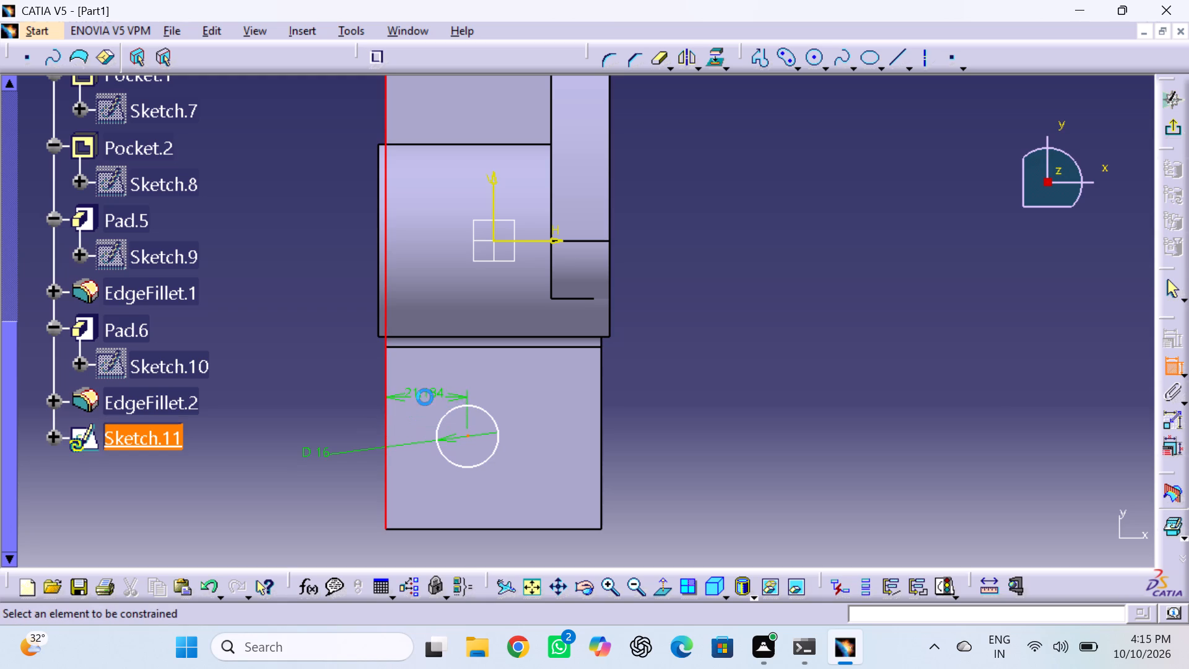
pyautogui.doubleClick(425, 389)
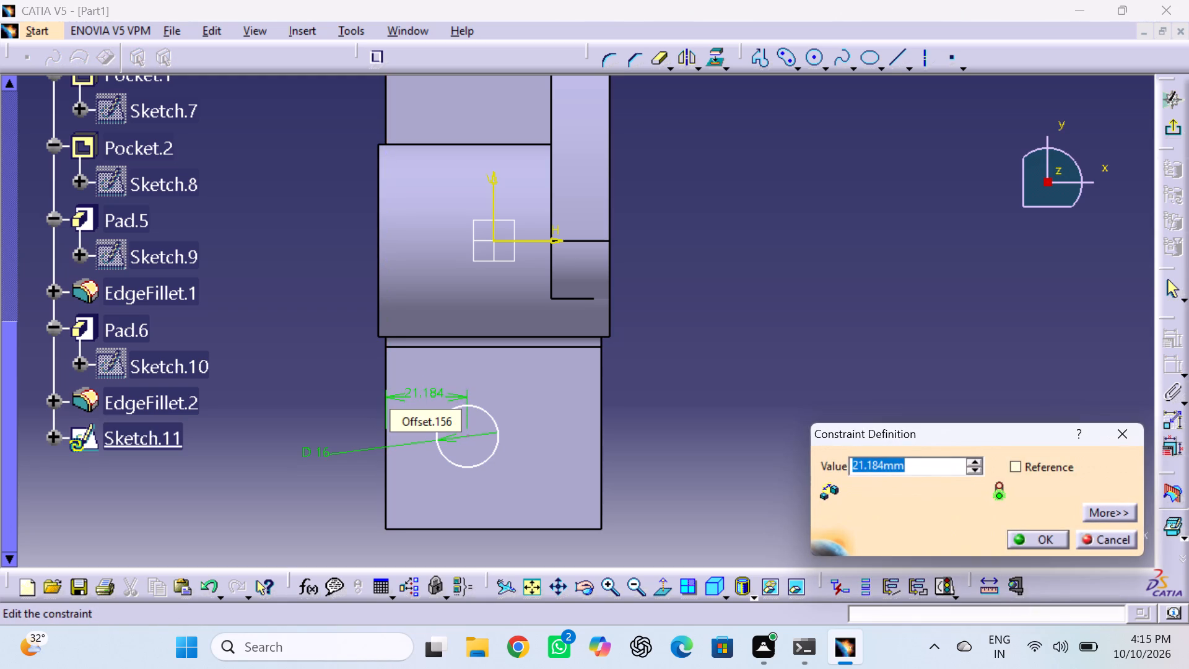
pyautogui.write('25')
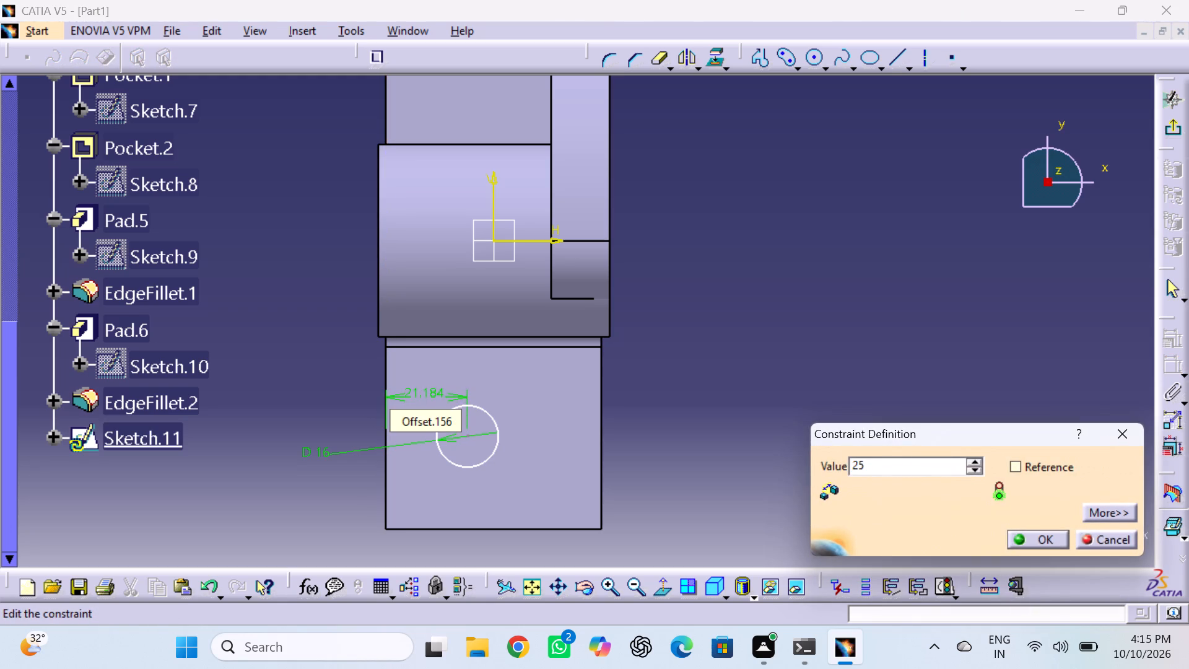
pyautogui.press('Return')
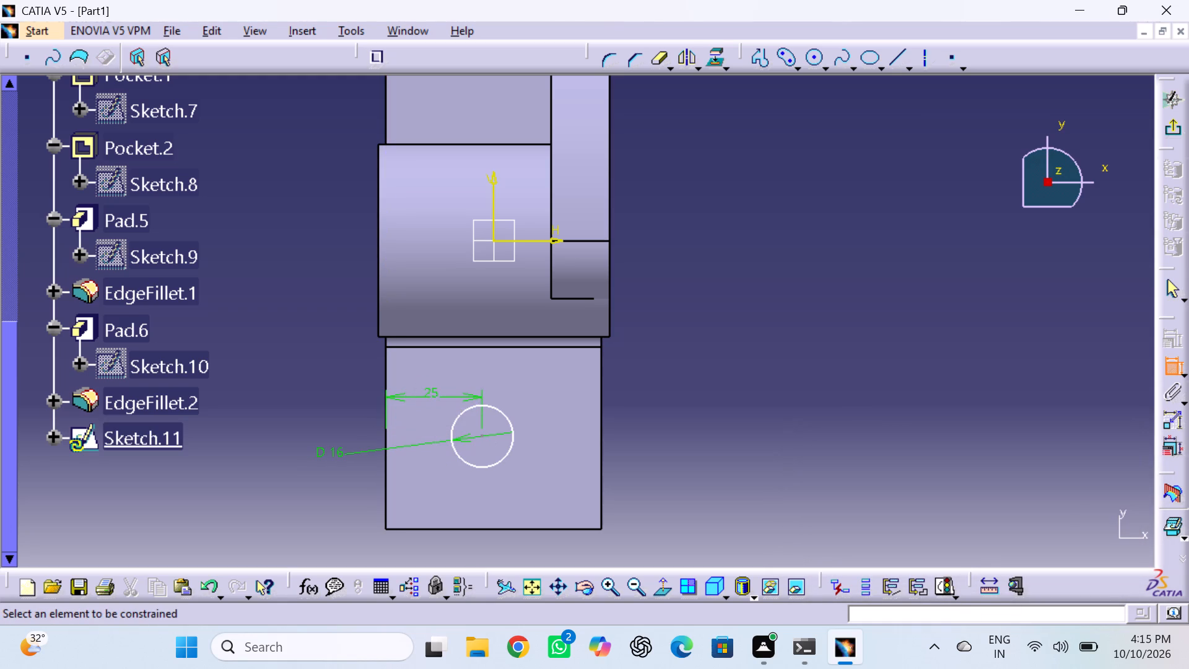
# Dimension the circle's centre from the plate's end edge on the negative vertical-axis side and set the distance to 25 mm.
pyautogui.click(481, 436)
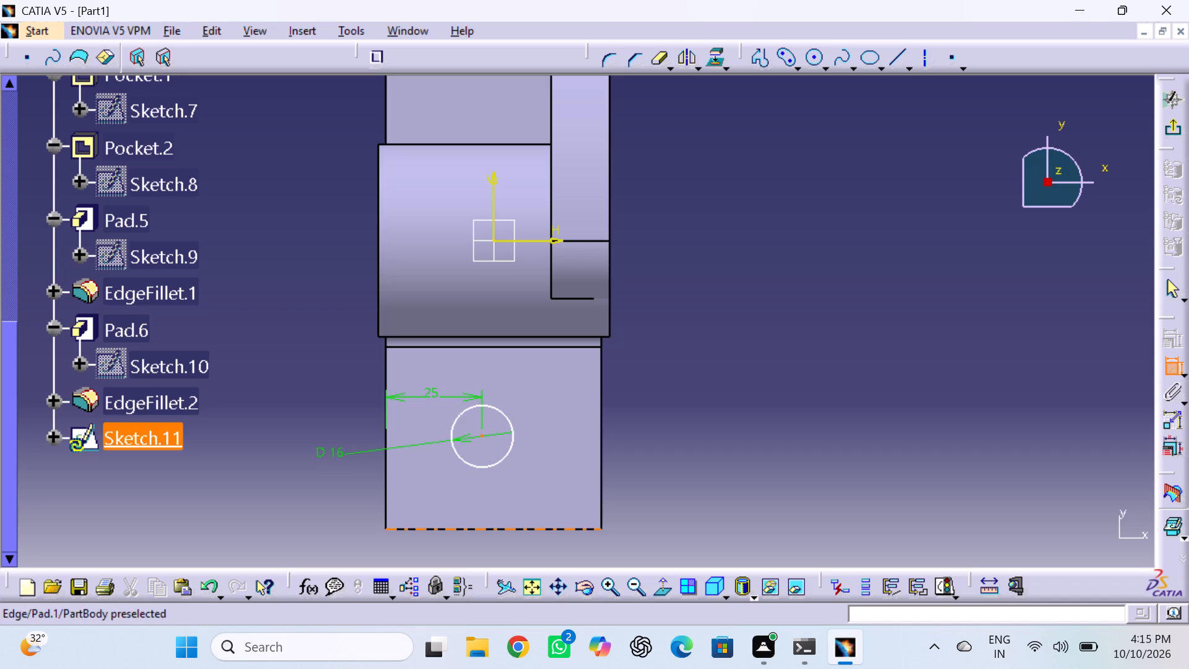
pyautogui.click(487, 529)
pyautogui.click(637, 500)
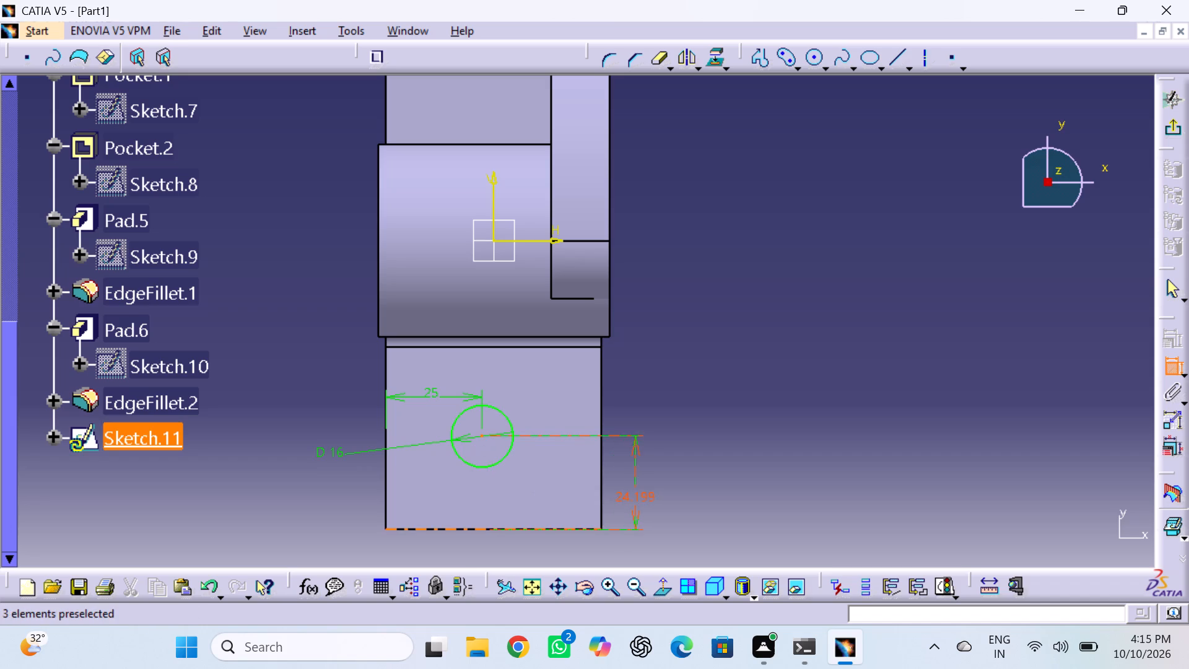
pyautogui.doubleClick(639, 496)
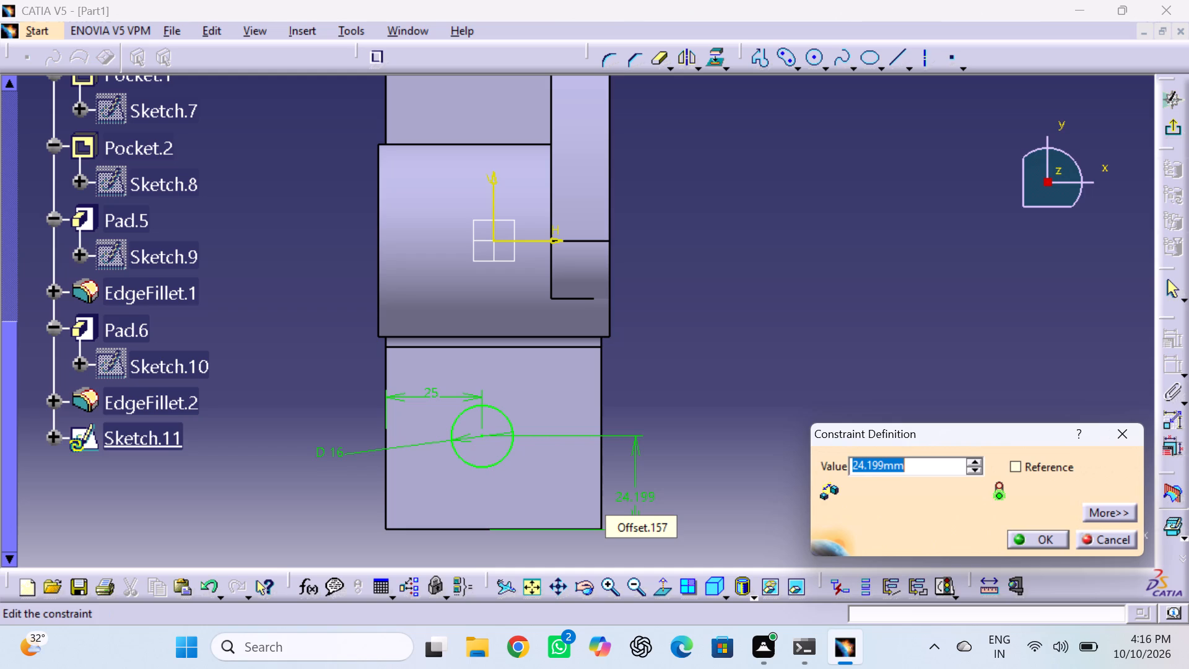
pyautogui.write('25')
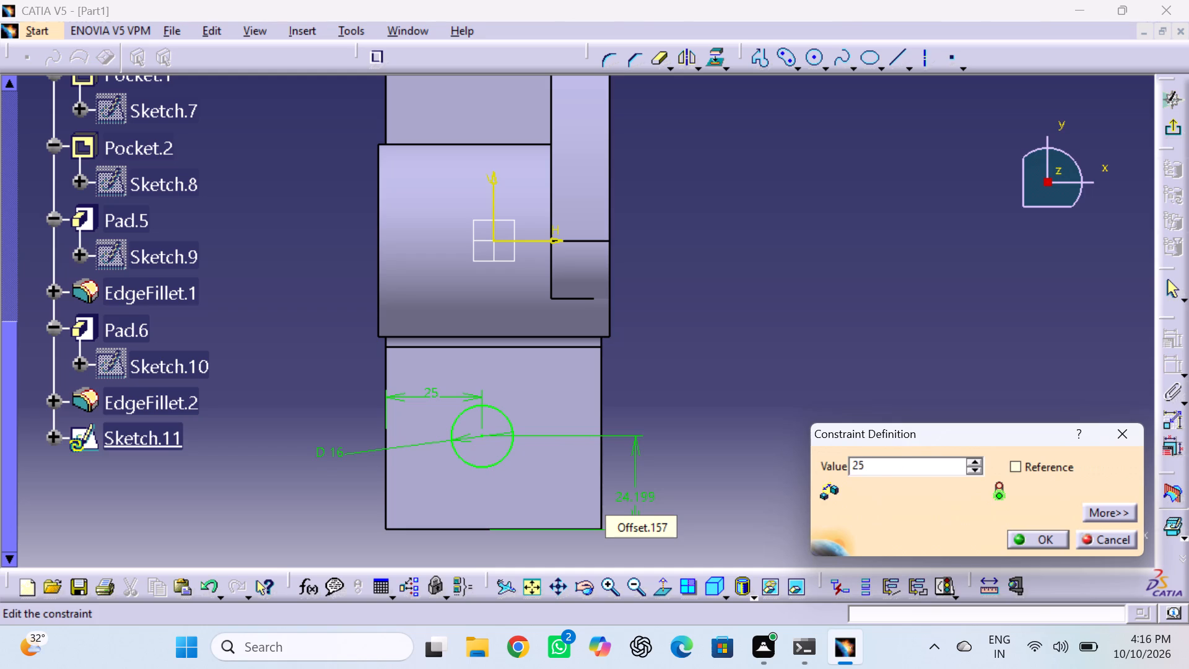
pyautogui.press('Return')
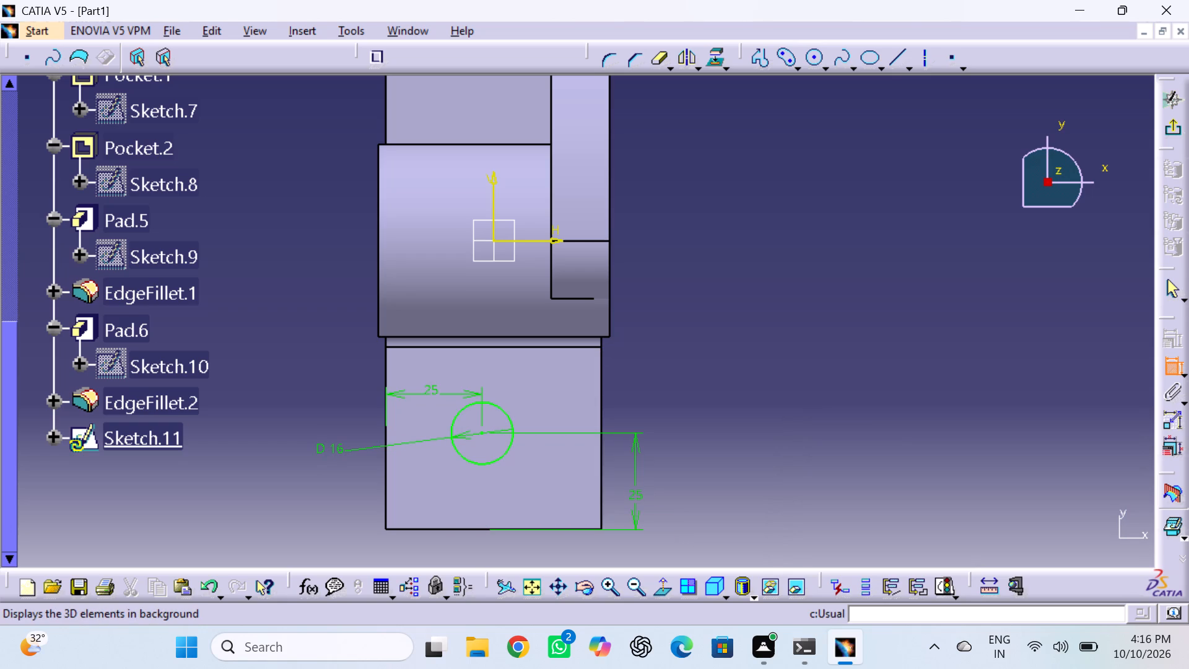
# Sketch a second circle on the plate beyond the cylinder, vertically aligned with the first, and dimension its diameter to 16 mm.
pyautogui.moveTo(701, 398); pyautogui.dragTo(697, 435, button='middle')
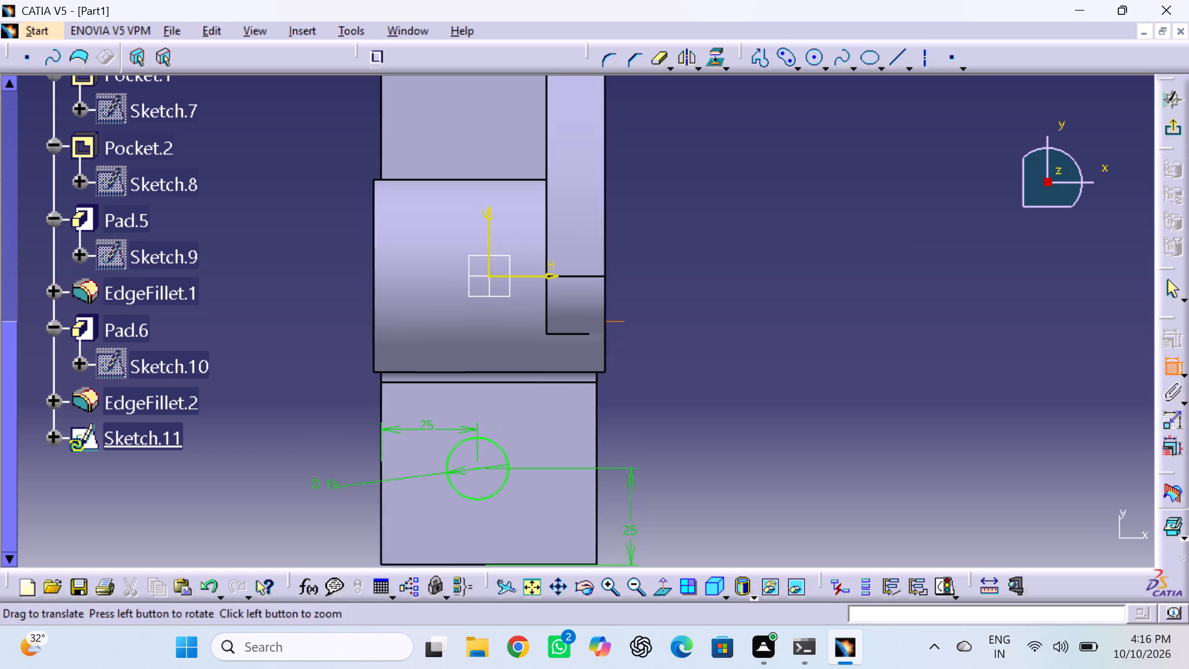
pyautogui.moveTo(697, 435); pyautogui.dragTo(686, 525, button='middle')
pyautogui.moveTo(703, 362); pyautogui.dragTo(749, 469, button='middle')
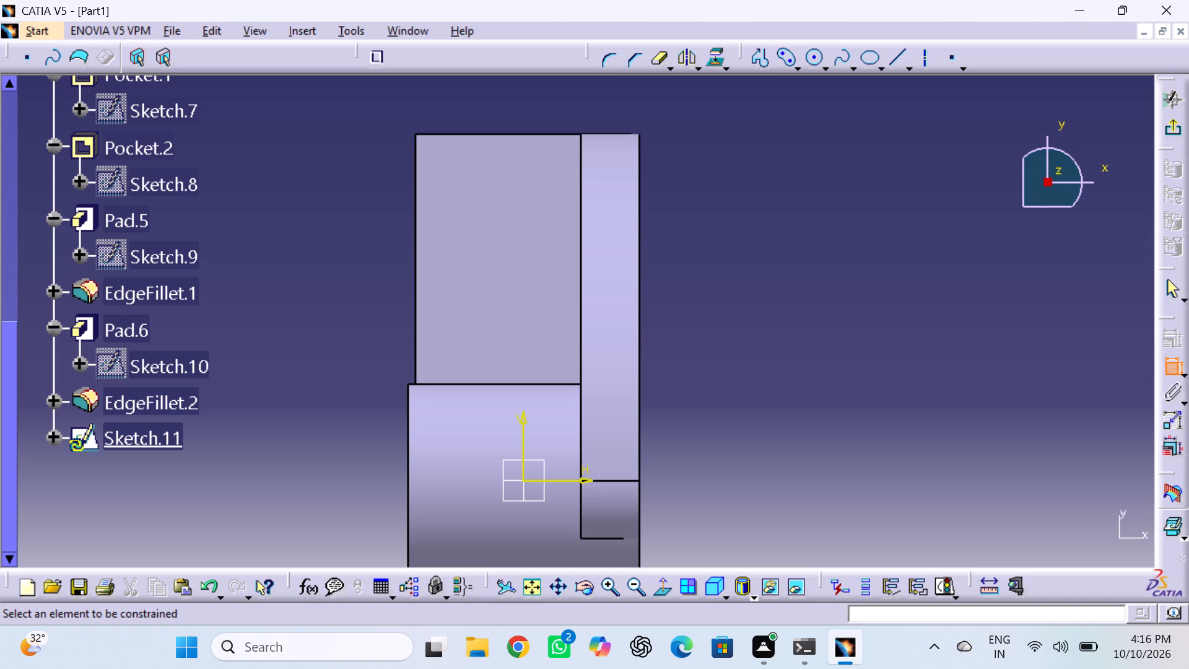
pyautogui.click(815, 59)
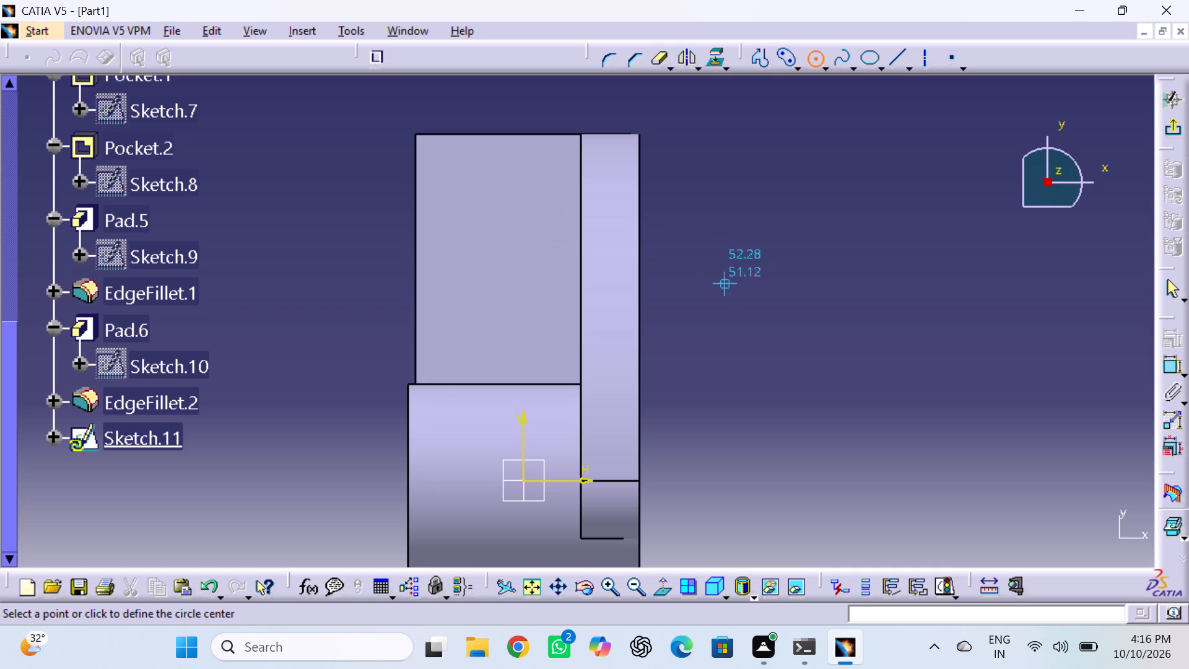
pyautogui.moveTo(715, 400); pyautogui.dragTo(765, 259, button='middle')
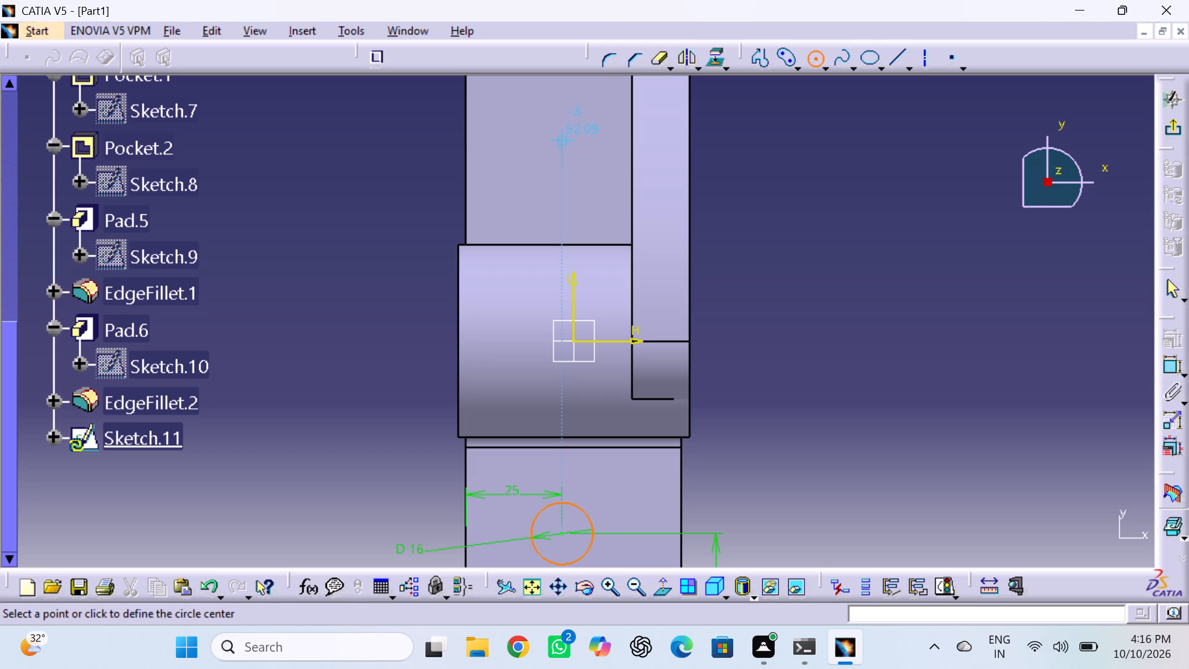
pyautogui.click(559, 112)
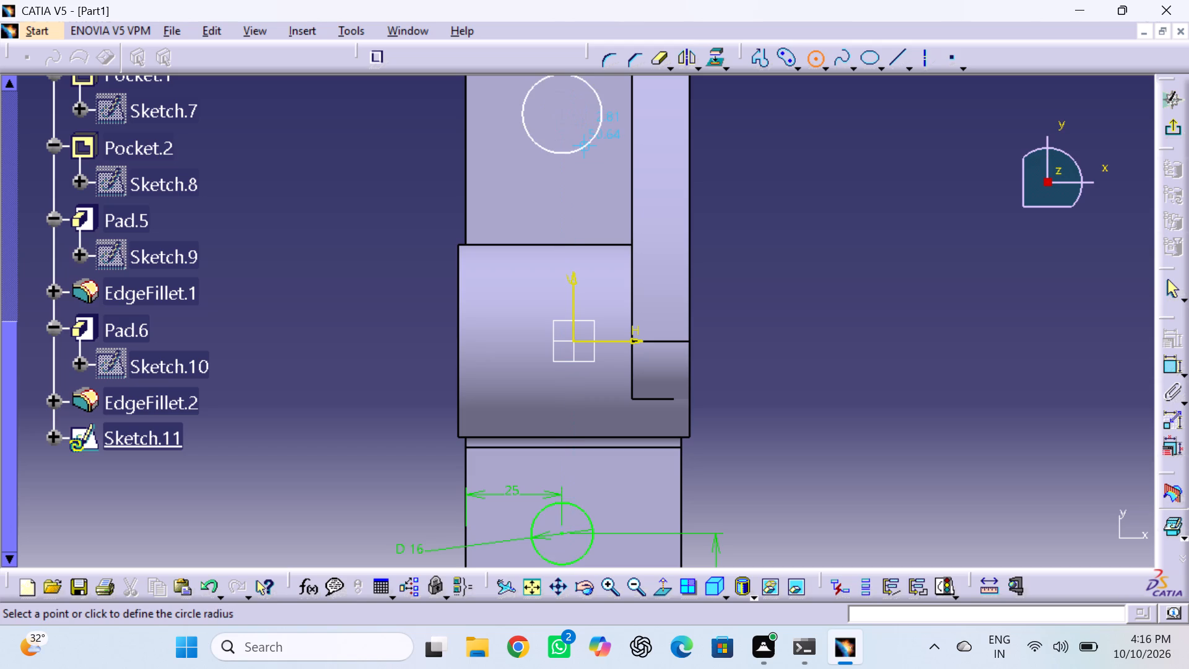
pyautogui.click(573, 143)
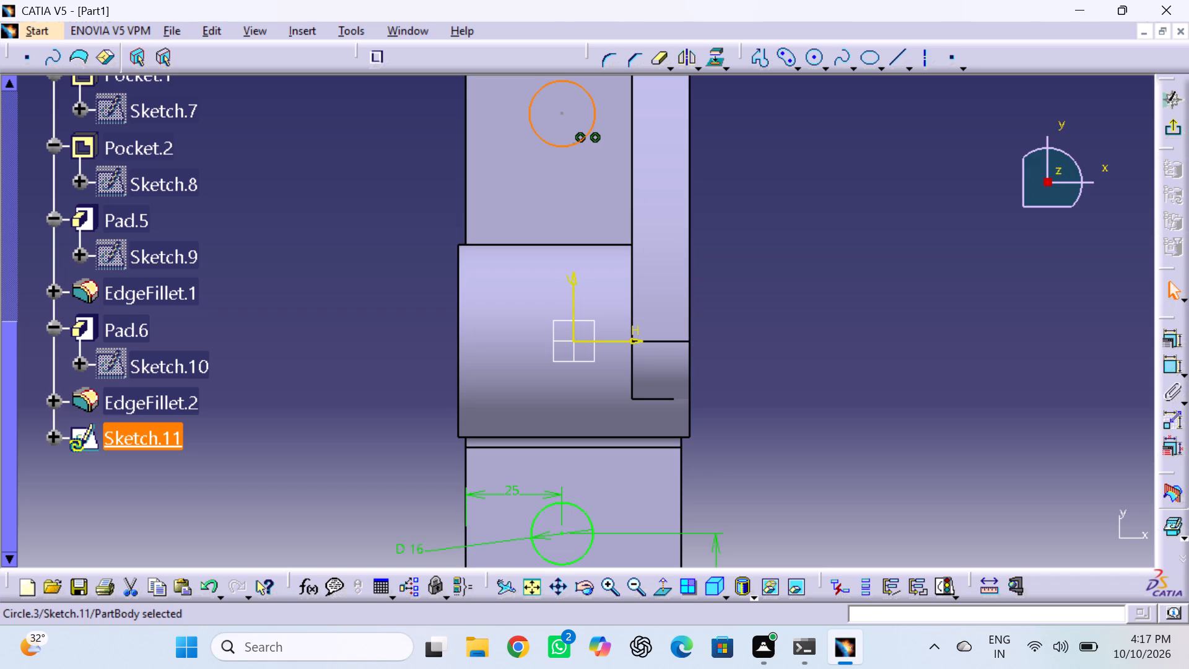
pyautogui.click(1174, 370)
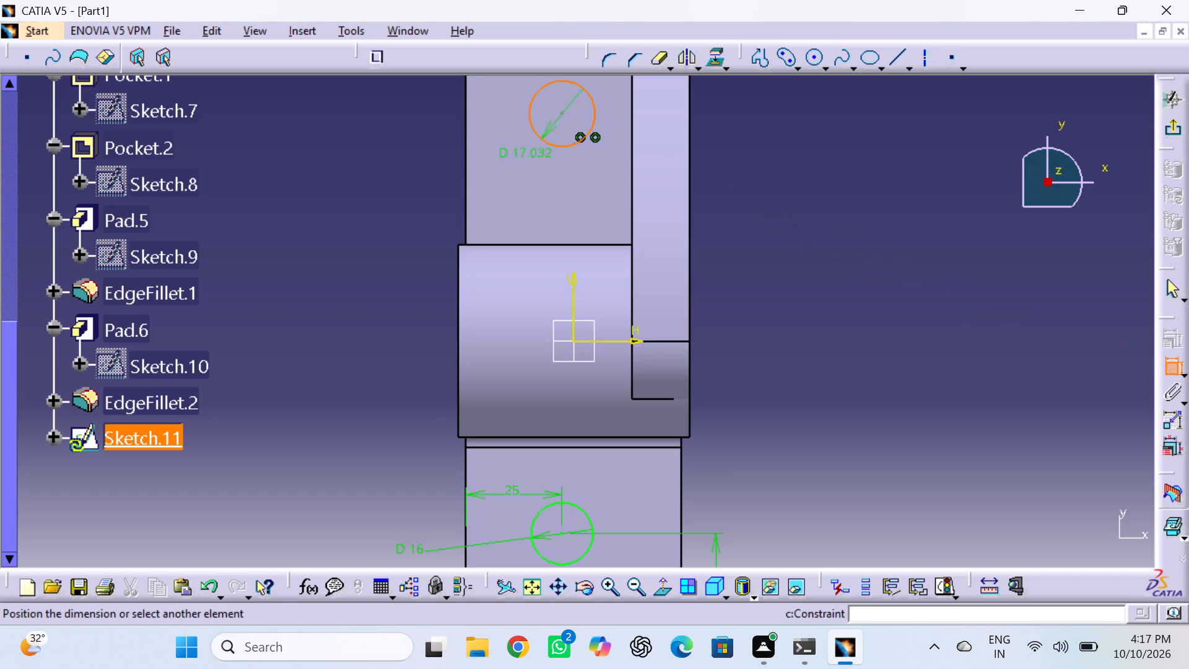
pyautogui.doubleClick(425, 131)
pyautogui.doubleClick(426, 125)
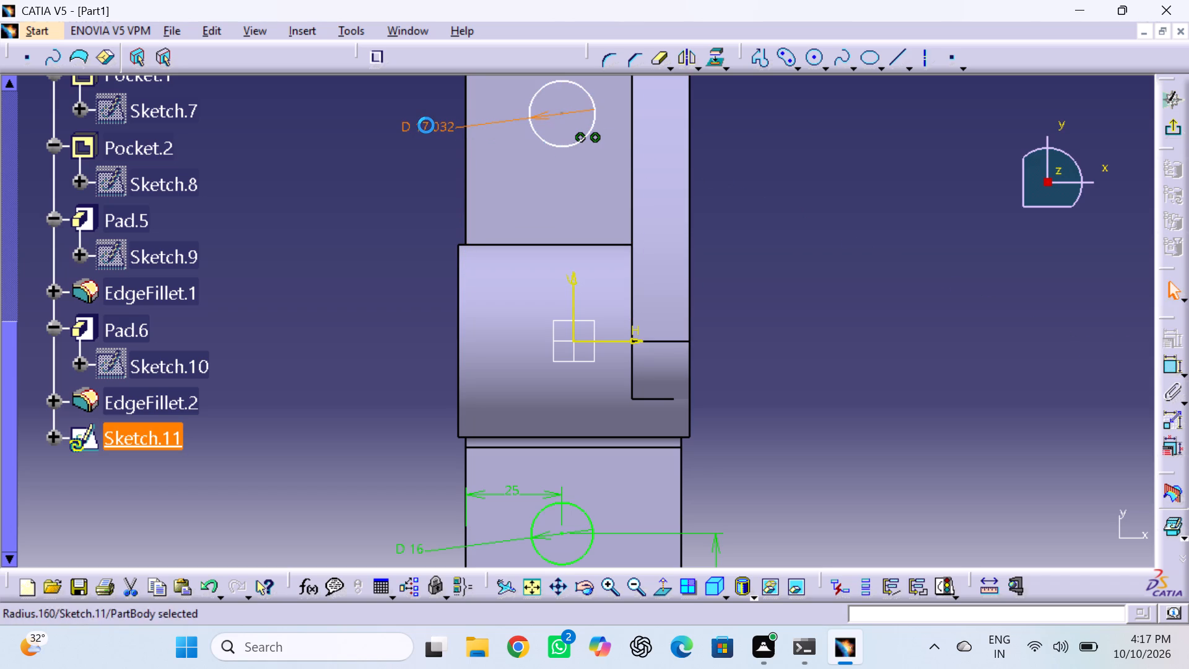
pyautogui.write('16')
pyautogui.press('Return')
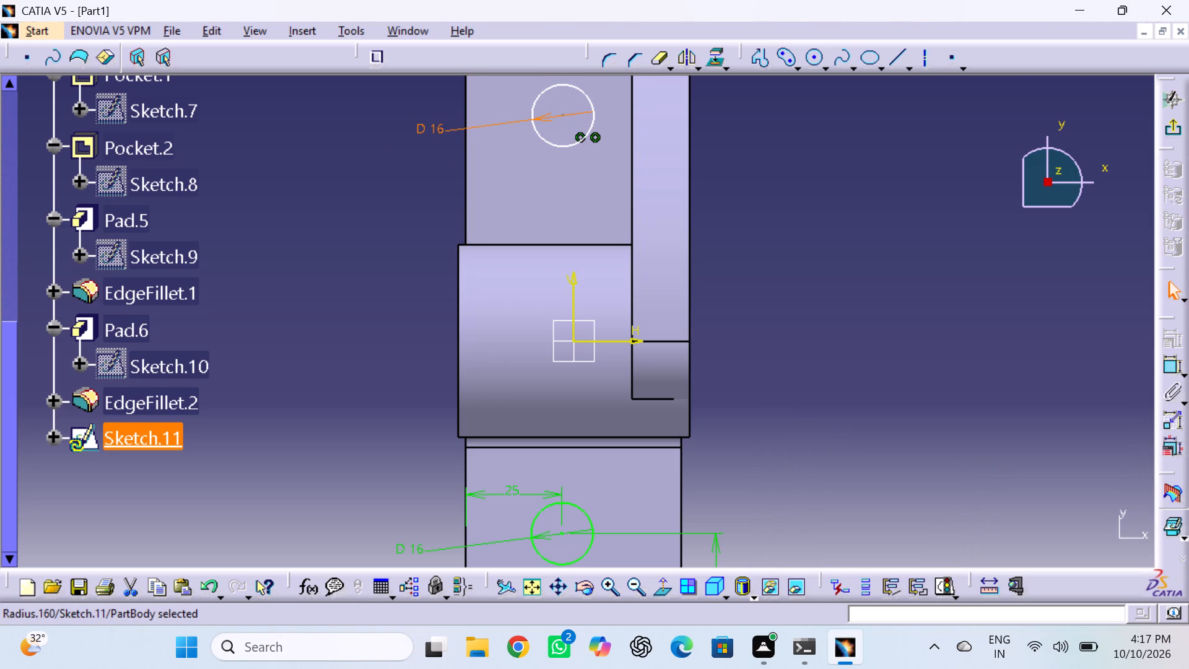
# Dimension the second circle's centre from the plate's end edge on the positive vertical-axis side and set the distance to 25 mm.
pyautogui.moveTo(765, 184); pyautogui.dragTo(757, 344, button='middle')
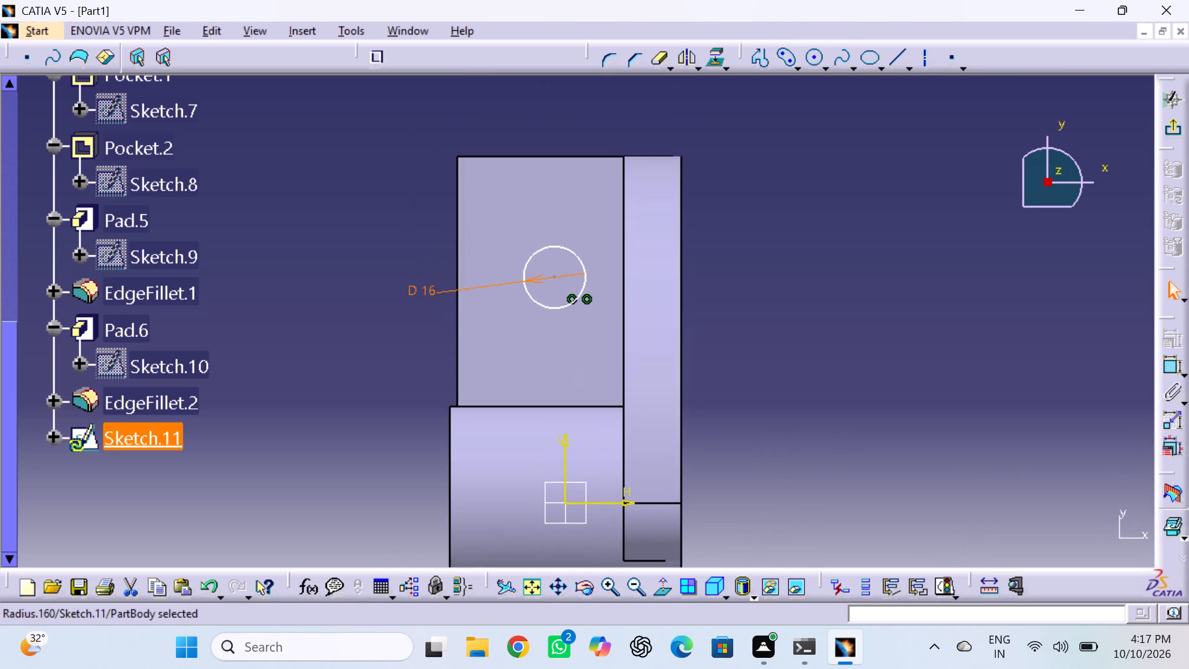
pyautogui.doubleClick(1164, 365)
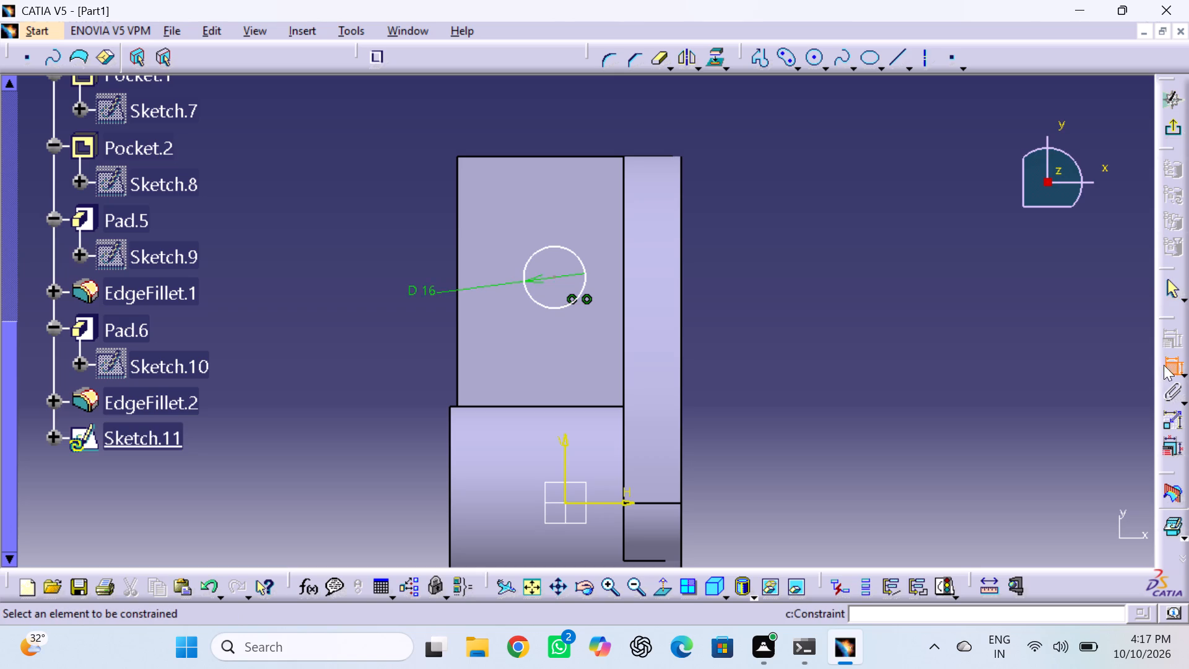
pyautogui.click(555, 279)
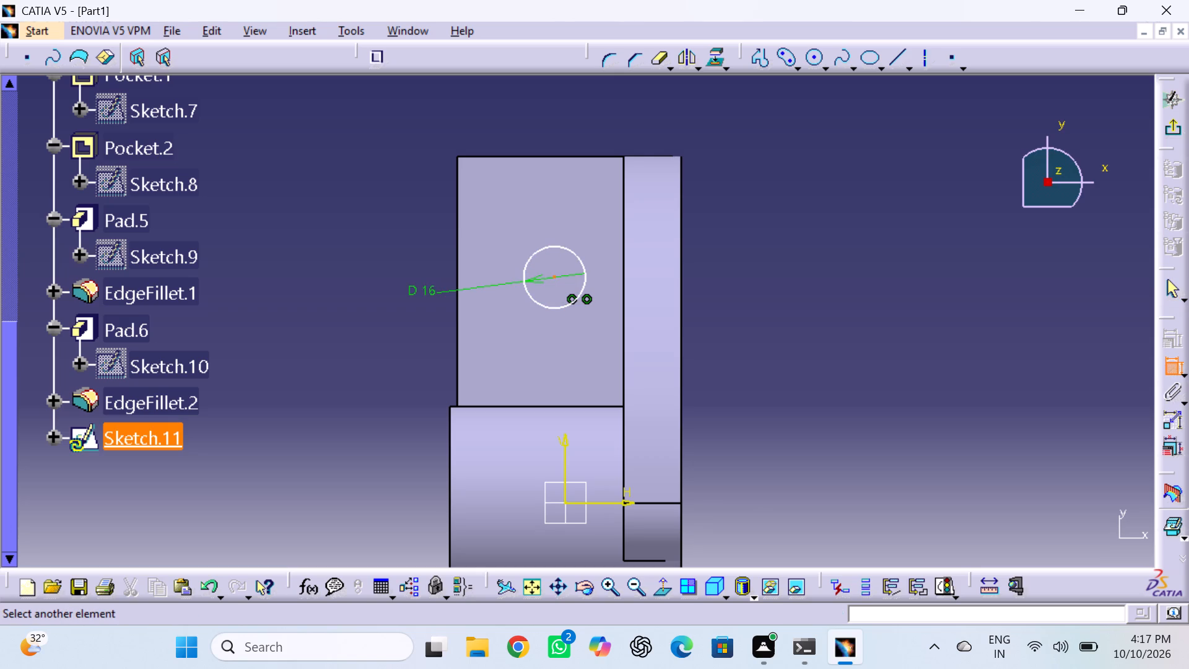
pyautogui.click(584, 159)
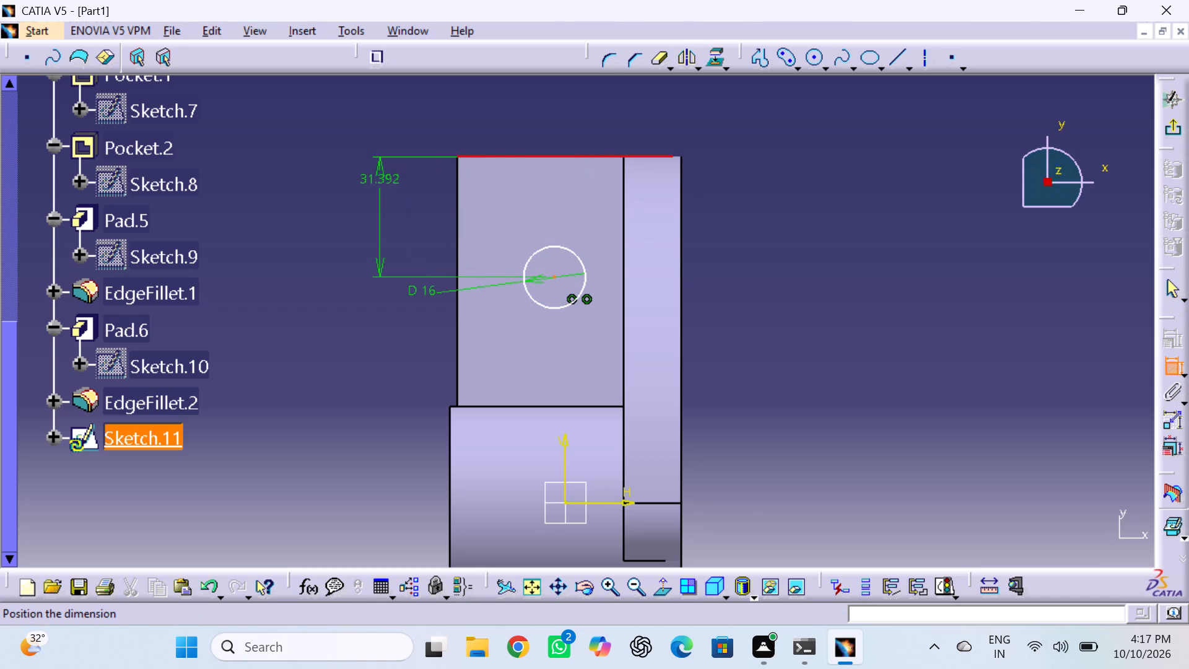
pyautogui.click(379, 211)
pyautogui.doubleClick(384, 200)
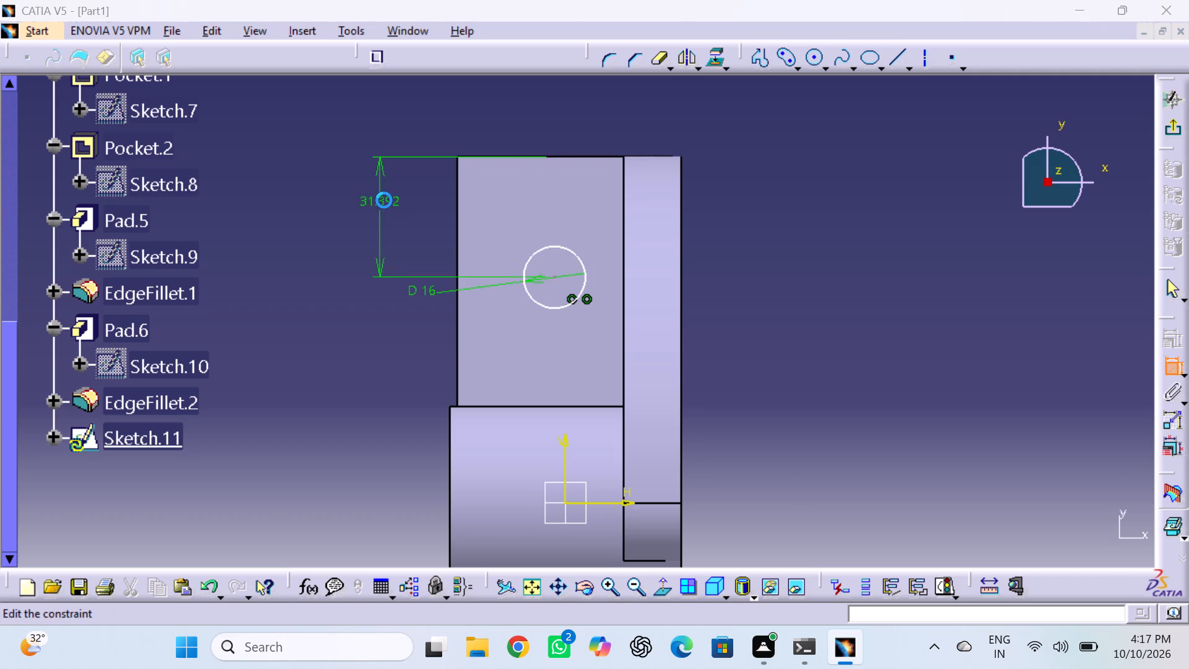
pyautogui.write('25')
pyautogui.press('Return')
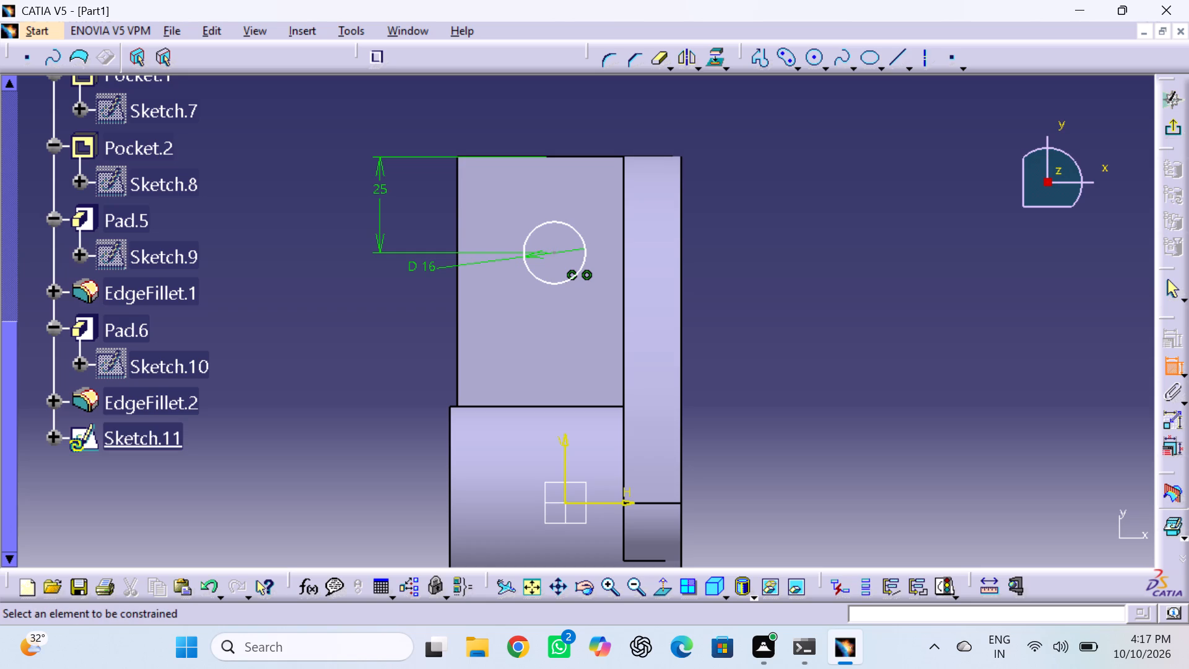
# Dimension the second circle's centre from the plate's side edge on the negative horizontal-axis side and set the distance to 25 mm.
pyautogui.click(555, 255)
pyautogui.click(456, 241)
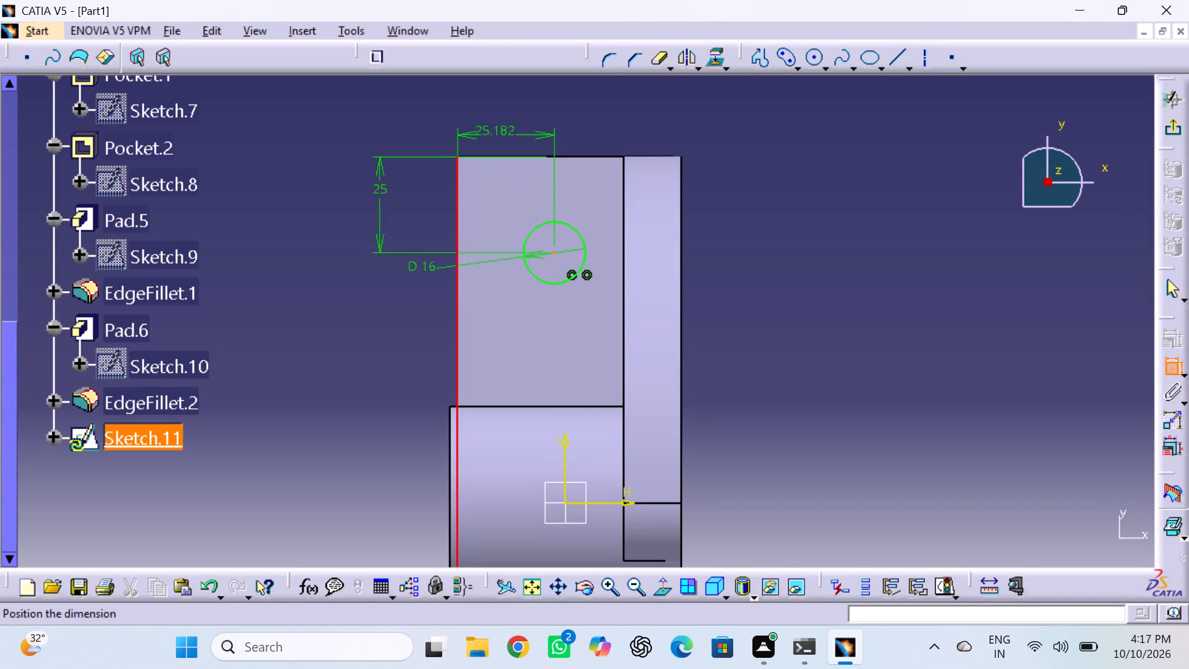
pyautogui.doubleClick(495, 129)
pyautogui.doubleClick(496, 129)
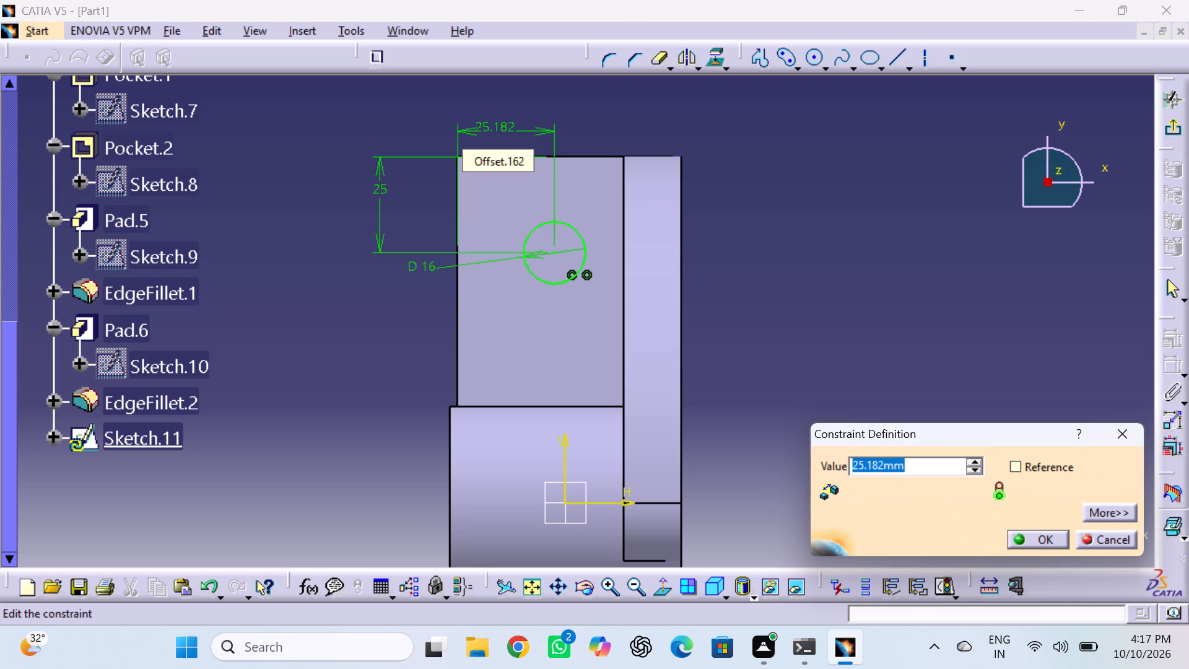
pyautogui.write('25')
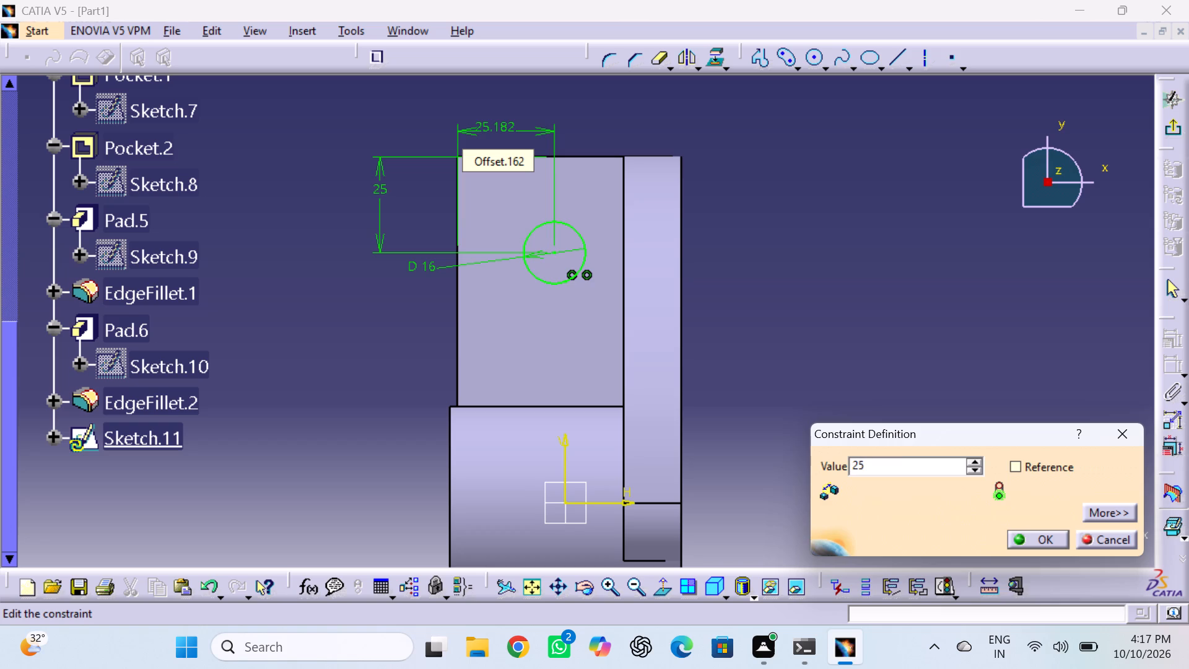
pyautogui.press('Return')
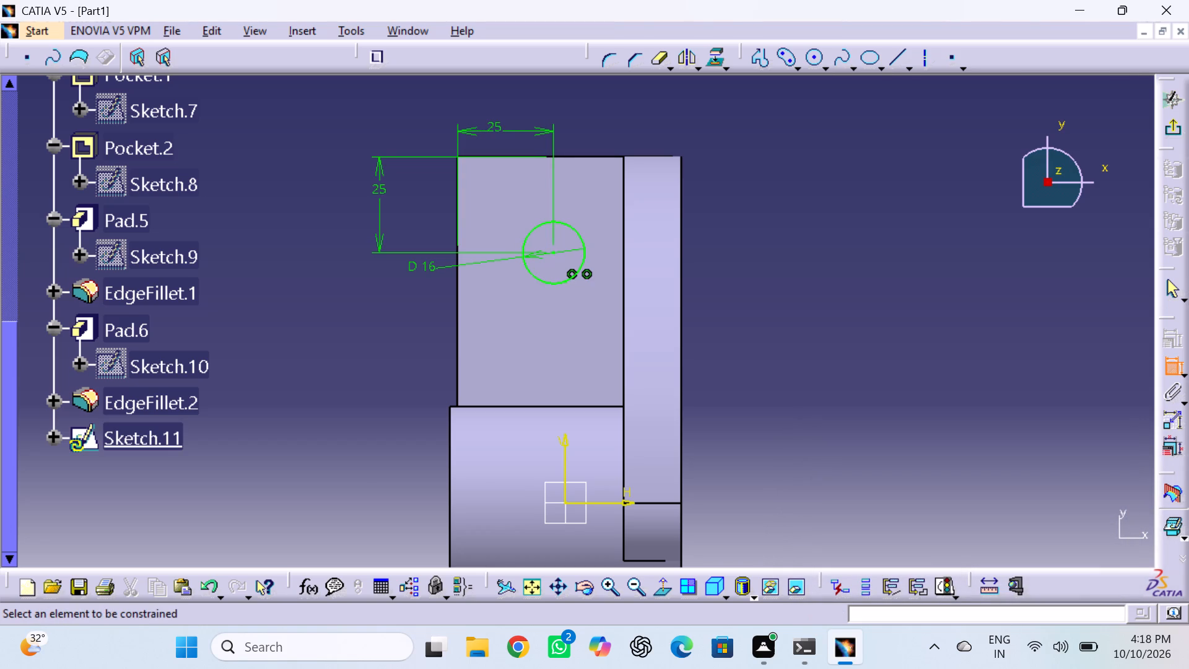
# Finish the sketch and pocket both 16 mm circles through the base plate with the Up to next limit.
pyautogui.click(1183, 125)
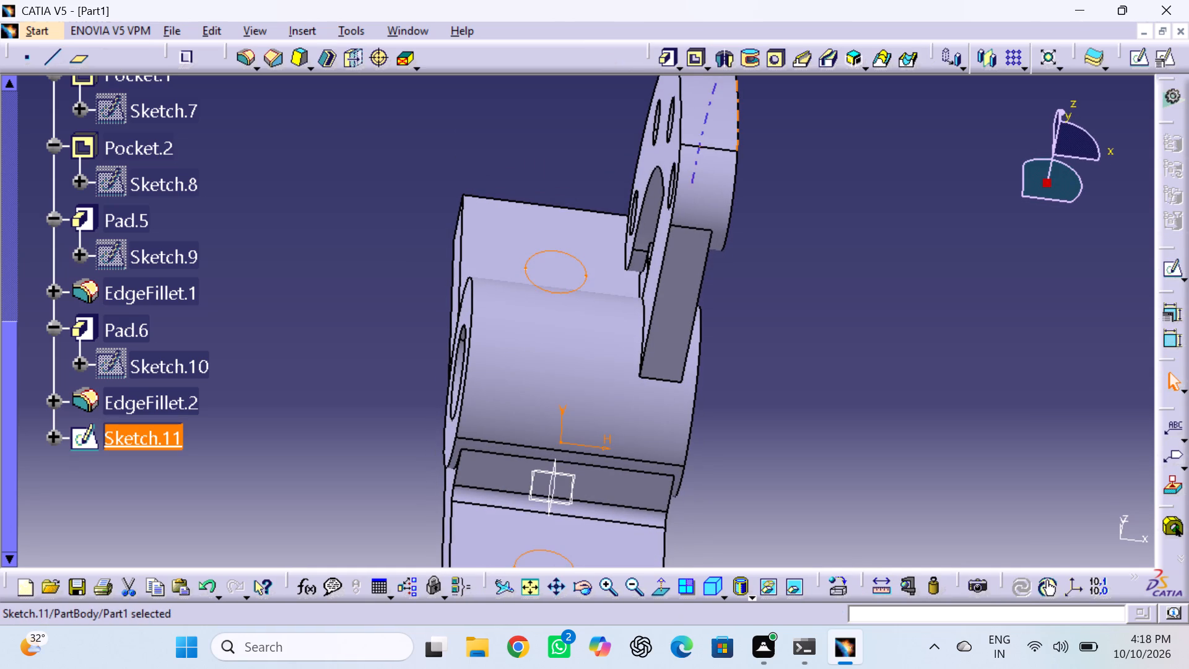
pyautogui.click(697, 63)
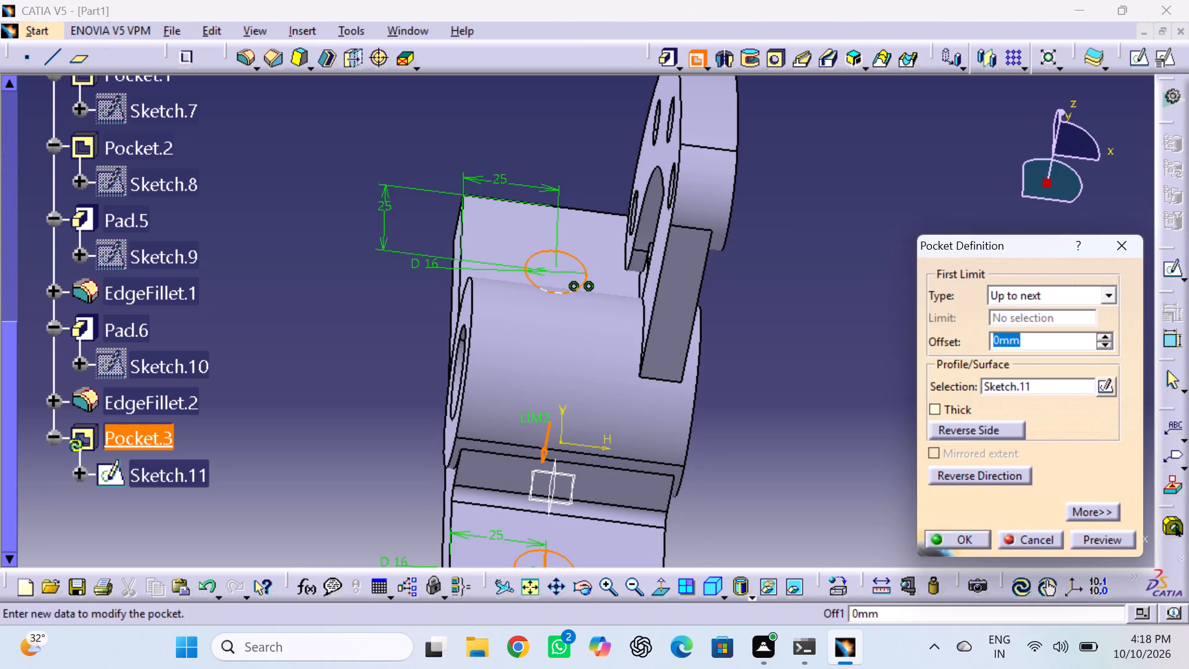
pyautogui.click(942, 533)
pyautogui.click(913, 409)
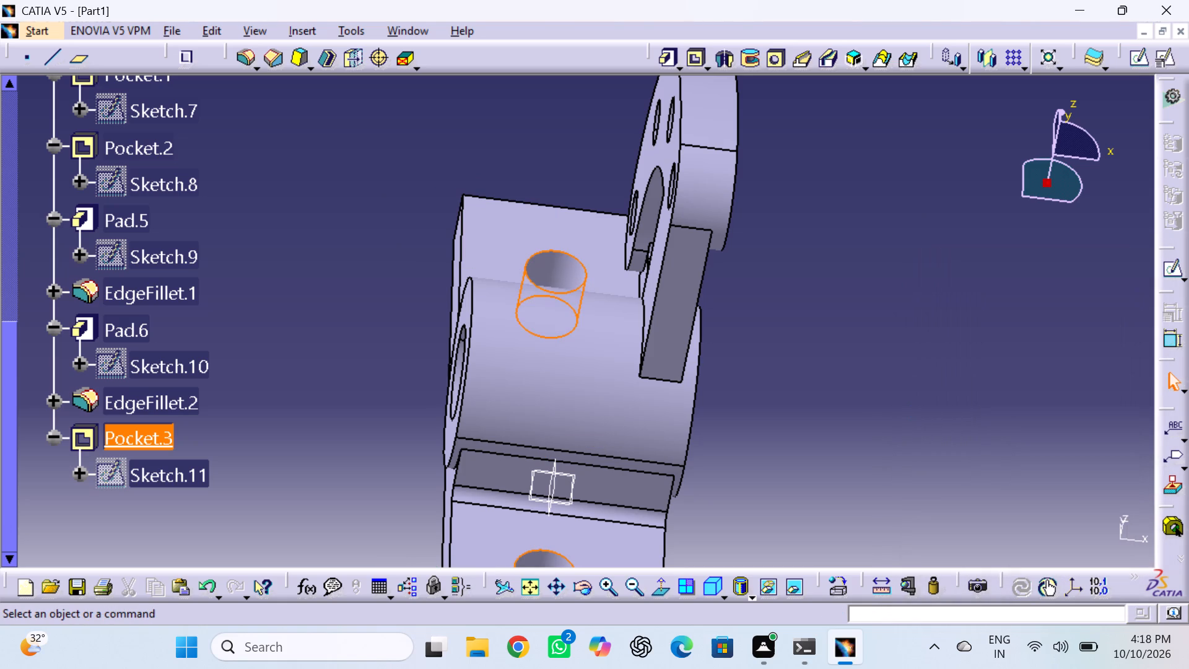
# Examine the bracket and its two base plate holes from all sides, finishing with the whole part in the standard isometric view.
pyautogui.click(580, 587)
pyautogui.moveTo(388, 173); pyautogui.dragTo(396, 181)
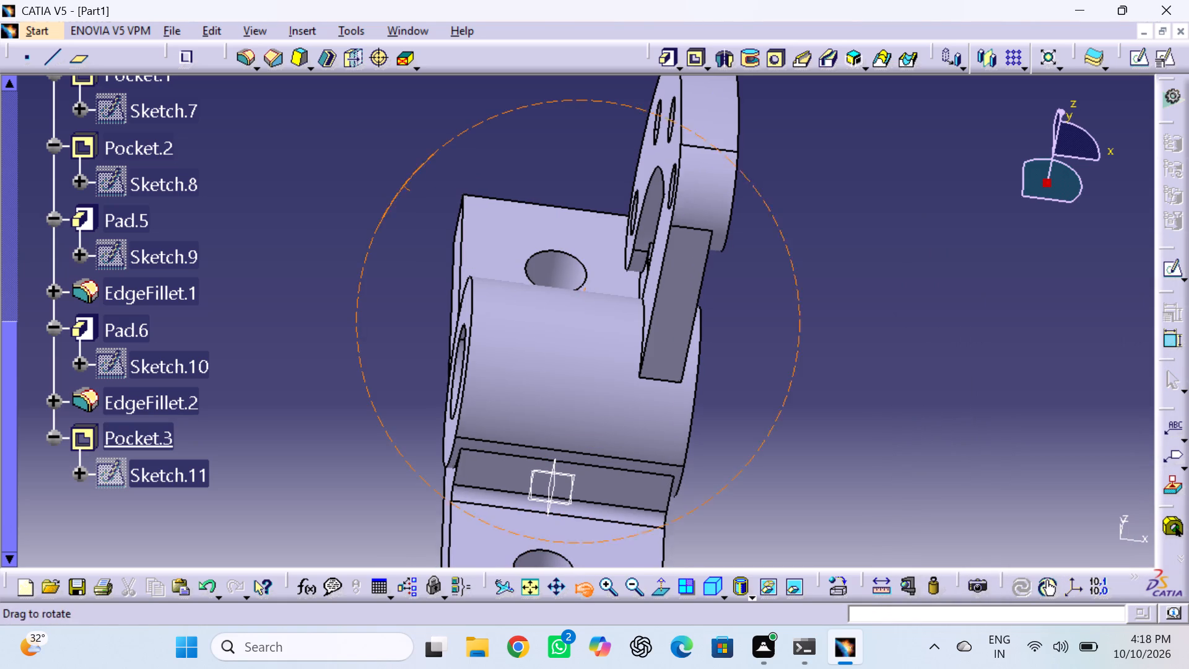
pyautogui.moveTo(396, 181); pyautogui.dragTo(478, 512)
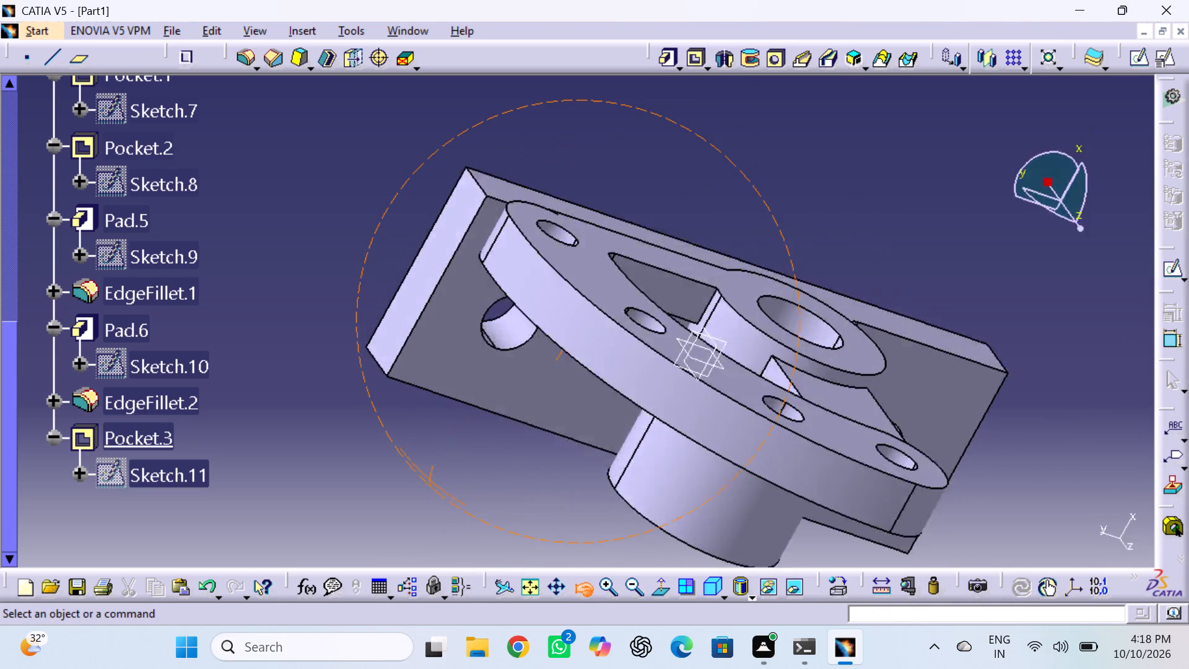
pyautogui.moveTo(478, 512); pyautogui.dragTo(521, 444)
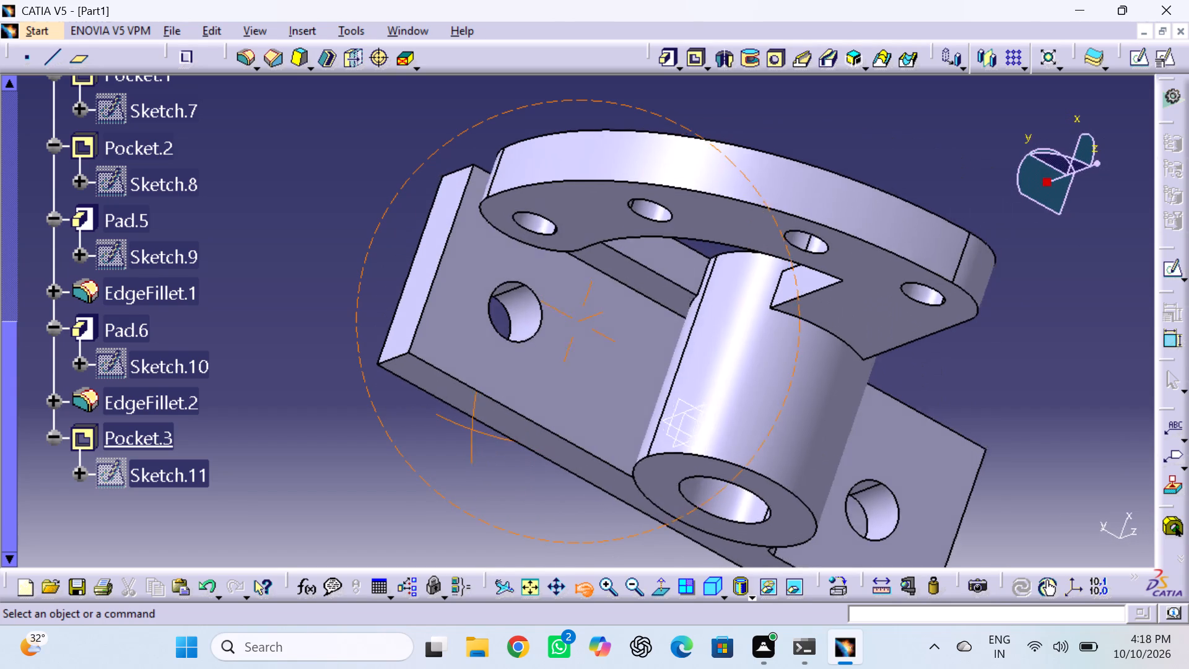
pyautogui.moveTo(521, 444); pyautogui.dragTo(640, 517)
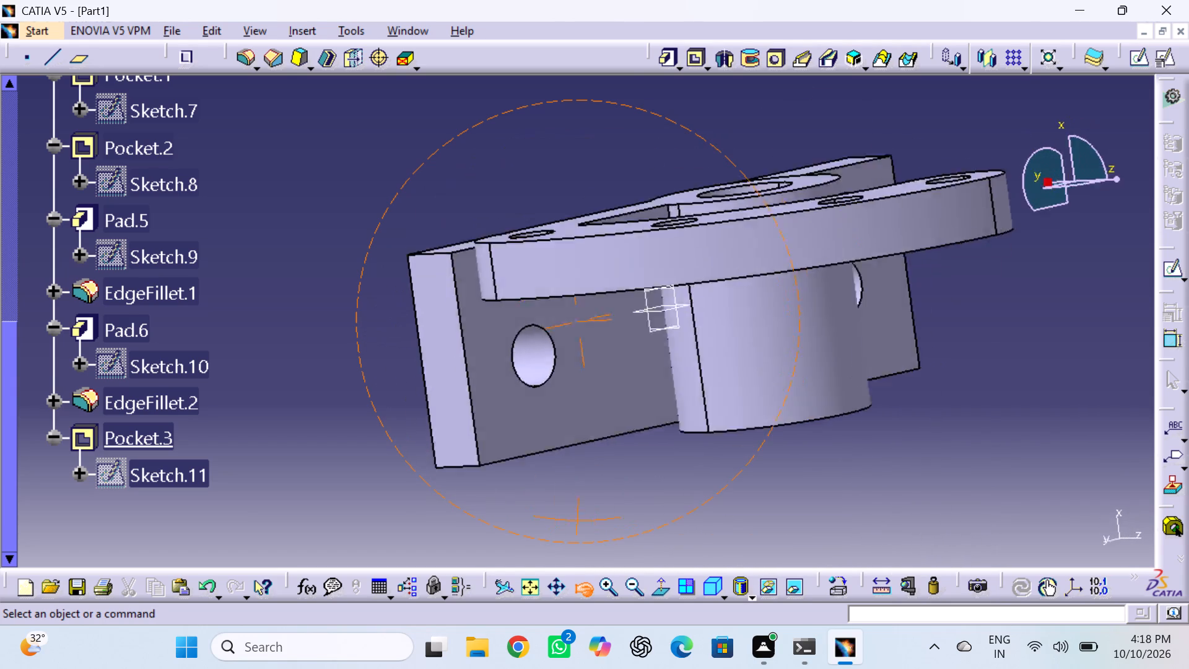
pyautogui.moveTo(640, 517); pyautogui.dragTo(652, 413)
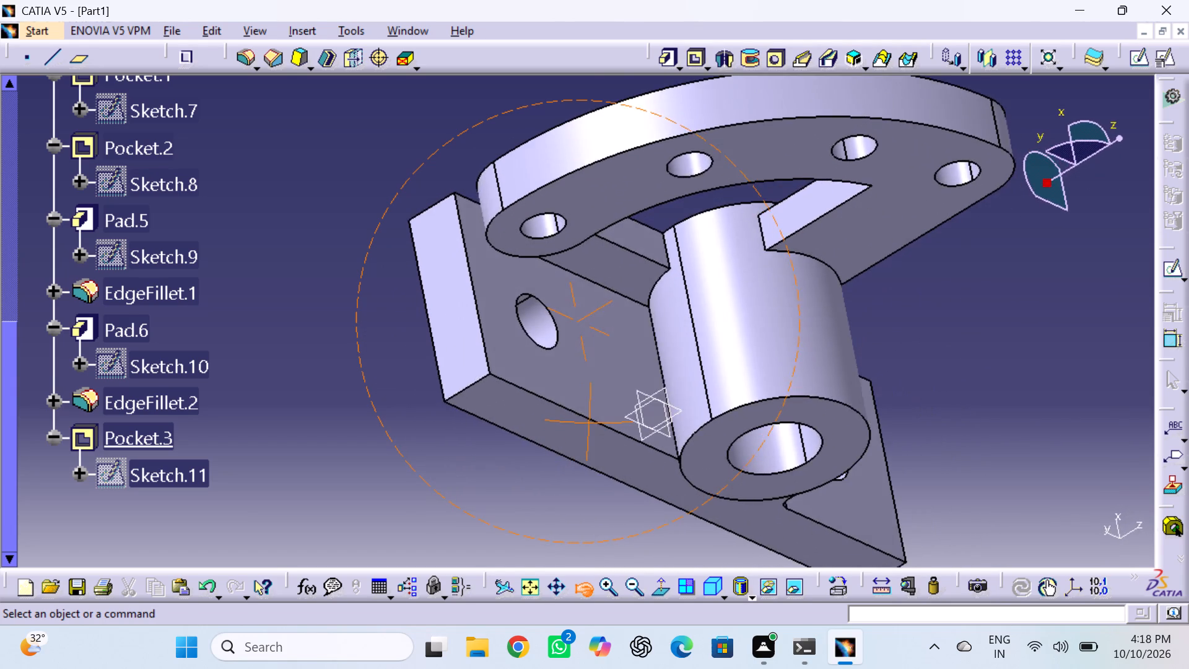
pyautogui.moveTo(652, 413); pyautogui.dragTo(352, 512)
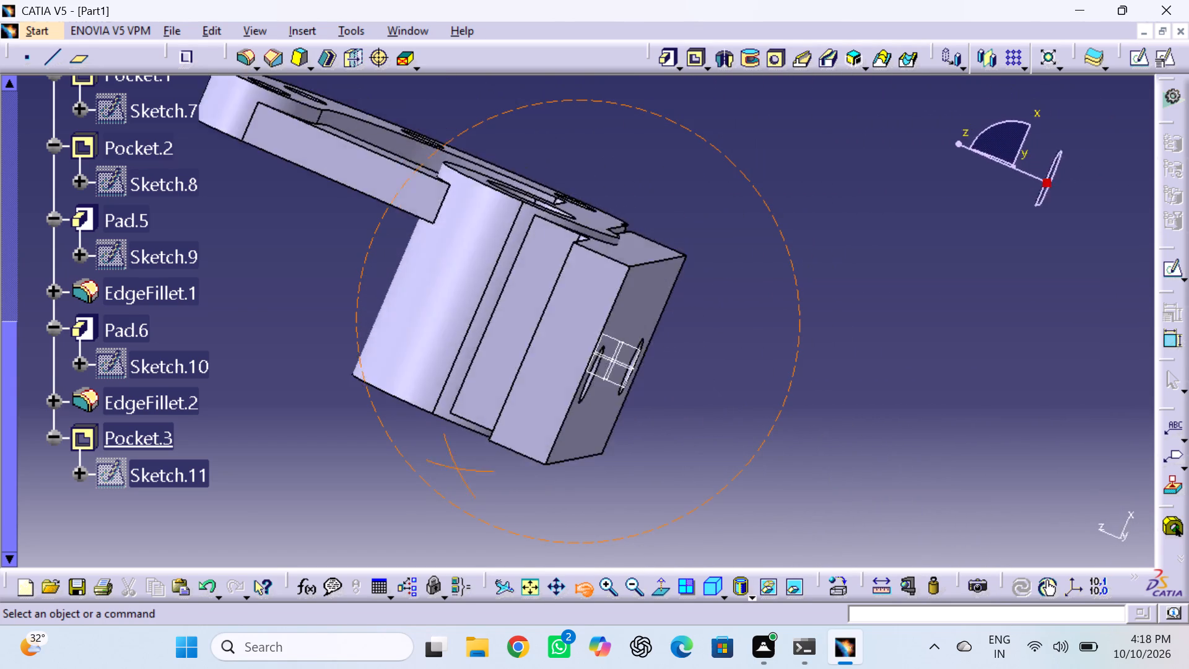
pyautogui.moveTo(352, 512); pyautogui.dragTo(924, 582)
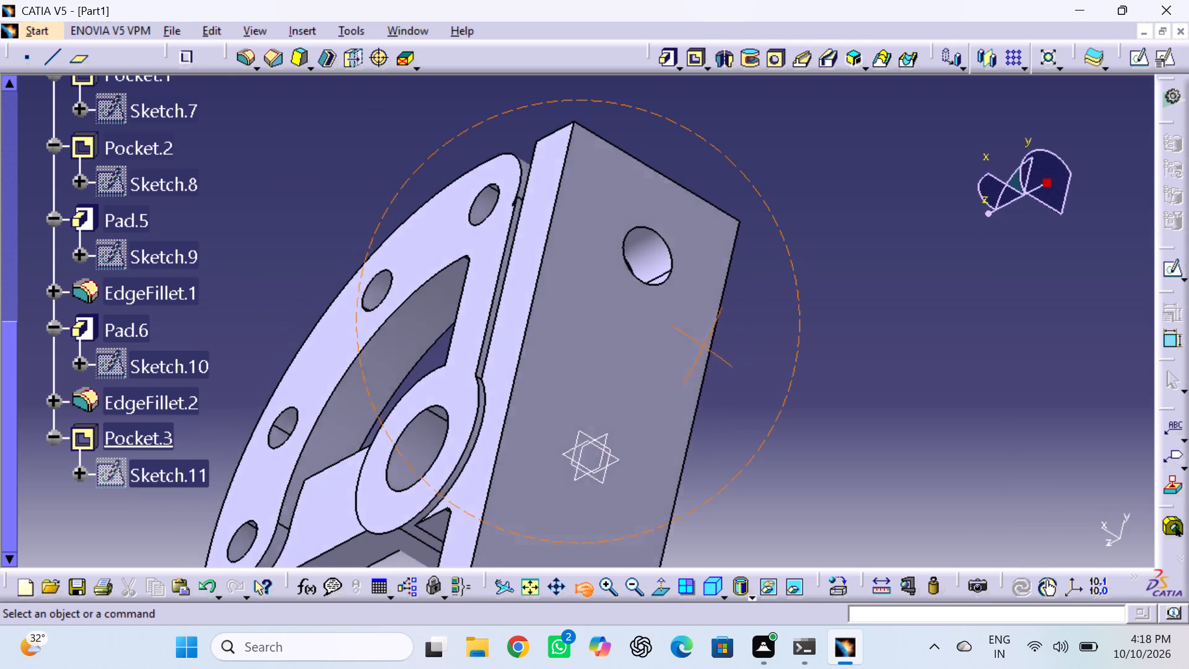
pyautogui.moveTo(924, 582); pyautogui.dragTo(796, 442)
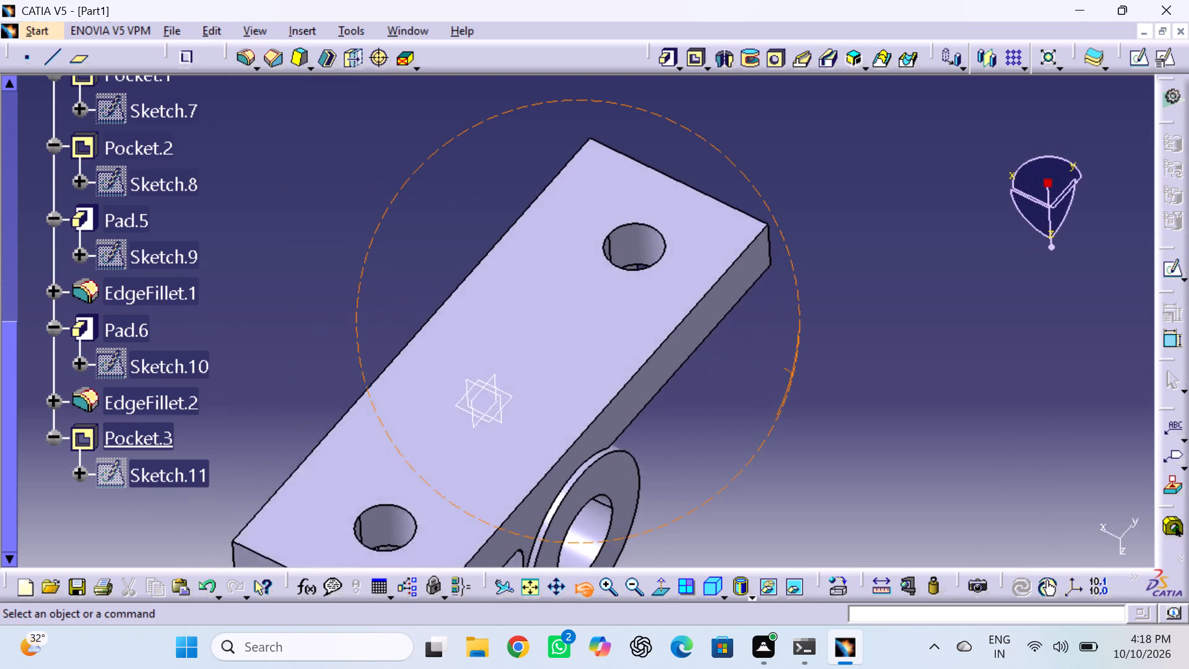
pyautogui.moveTo(796, 442); pyautogui.dragTo(837, 366)
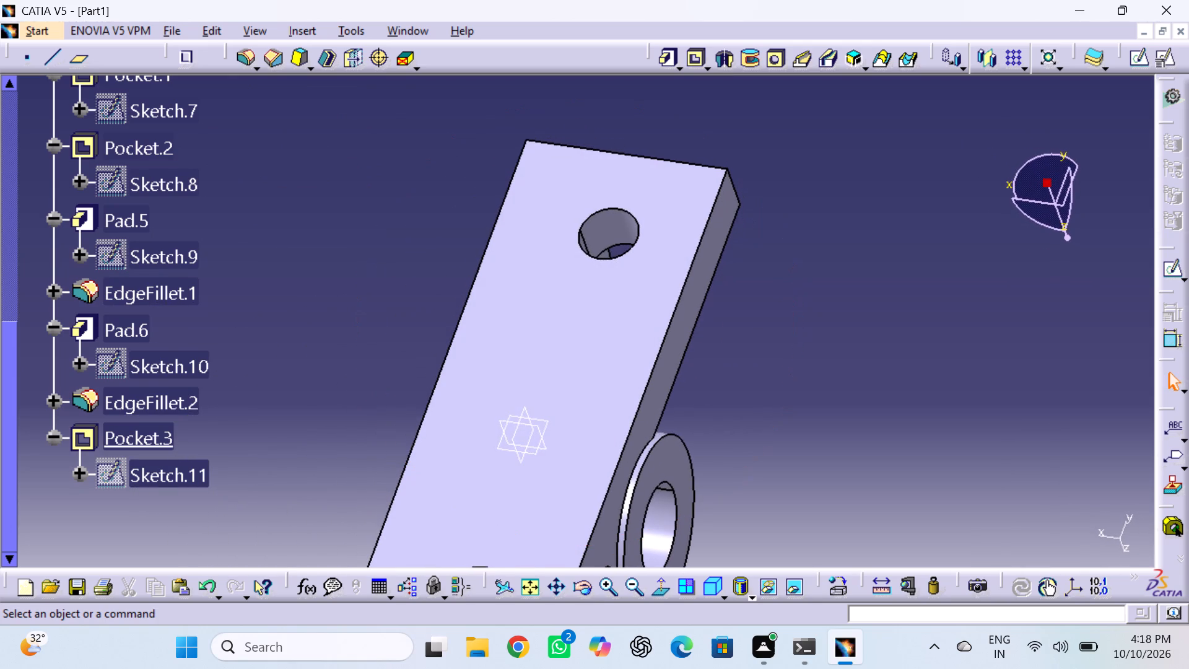
pyautogui.scroll(-2, 762, 399)
pyautogui.scroll(2, 762, 399)
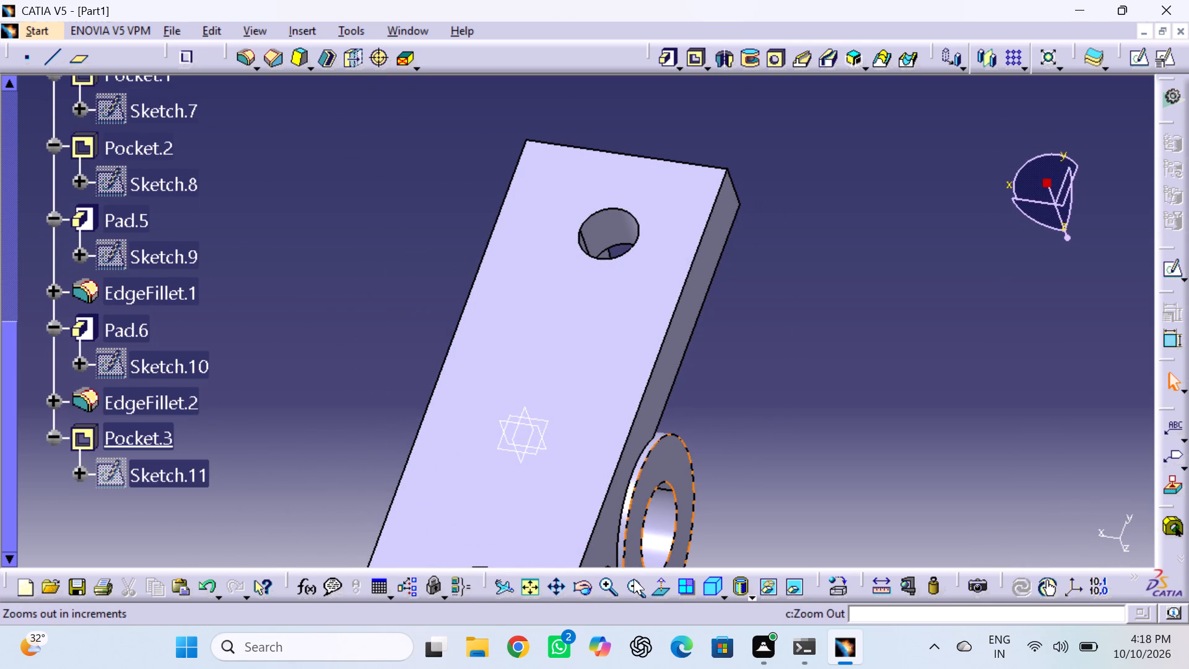
pyautogui.click(634, 579)
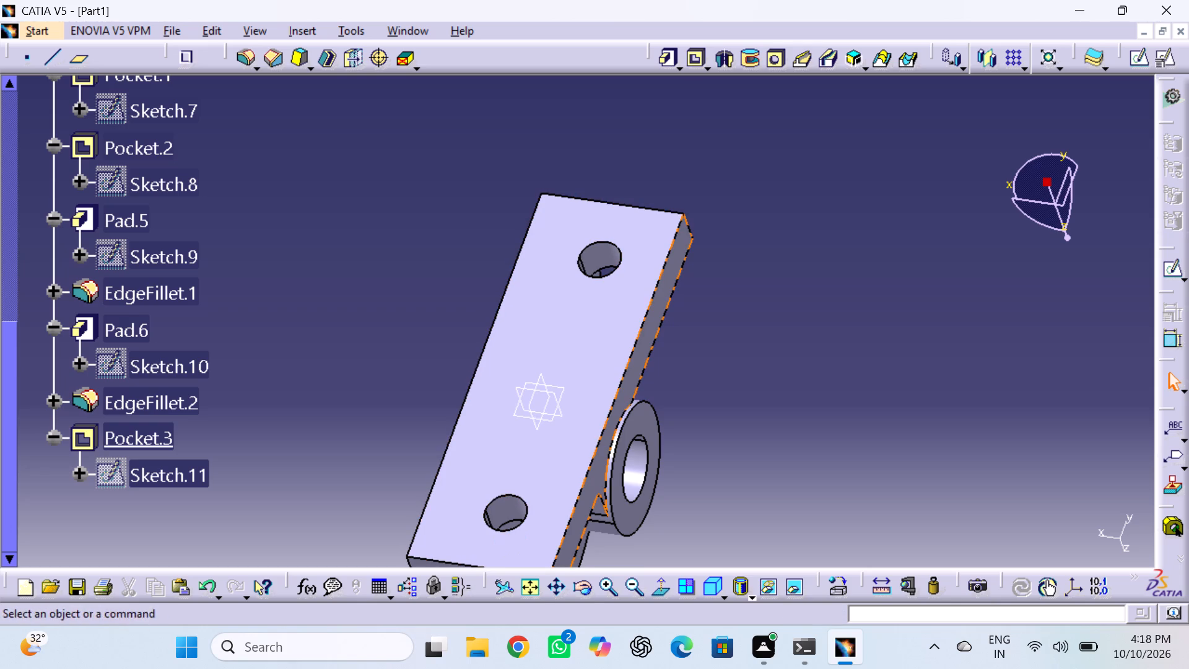
pyautogui.click(581, 586)
pyautogui.moveTo(430, 243); pyautogui.dragTo(442, 282)
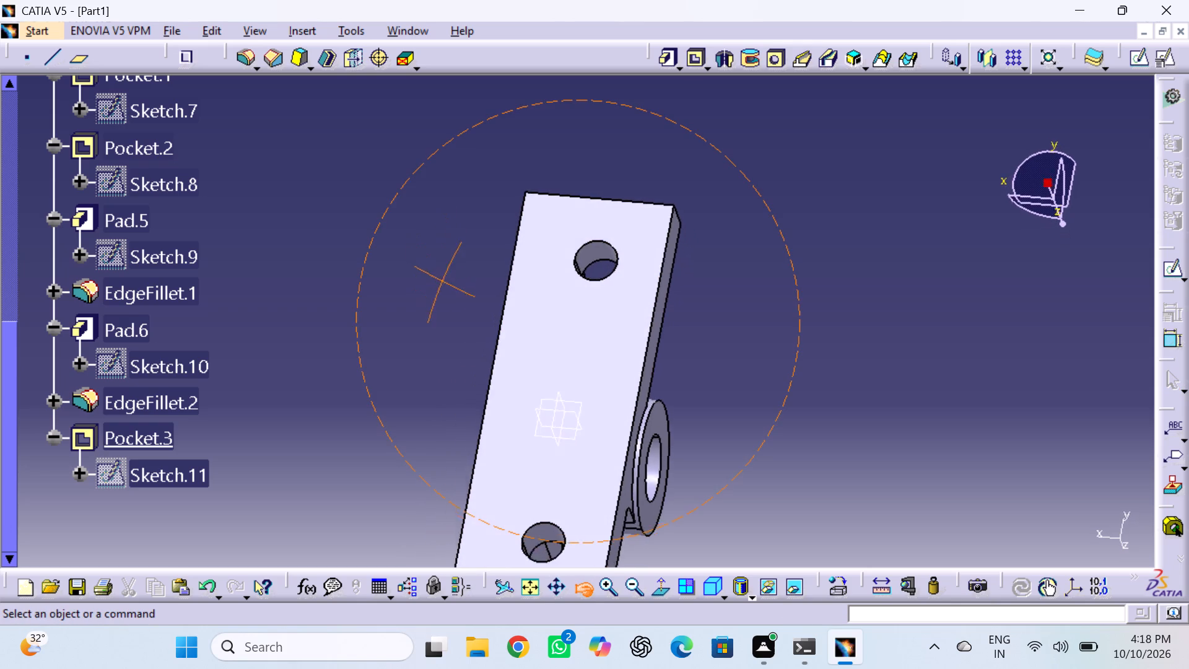
pyautogui.moveTo(442, 282); pyautogui.dragTo(510, 418)
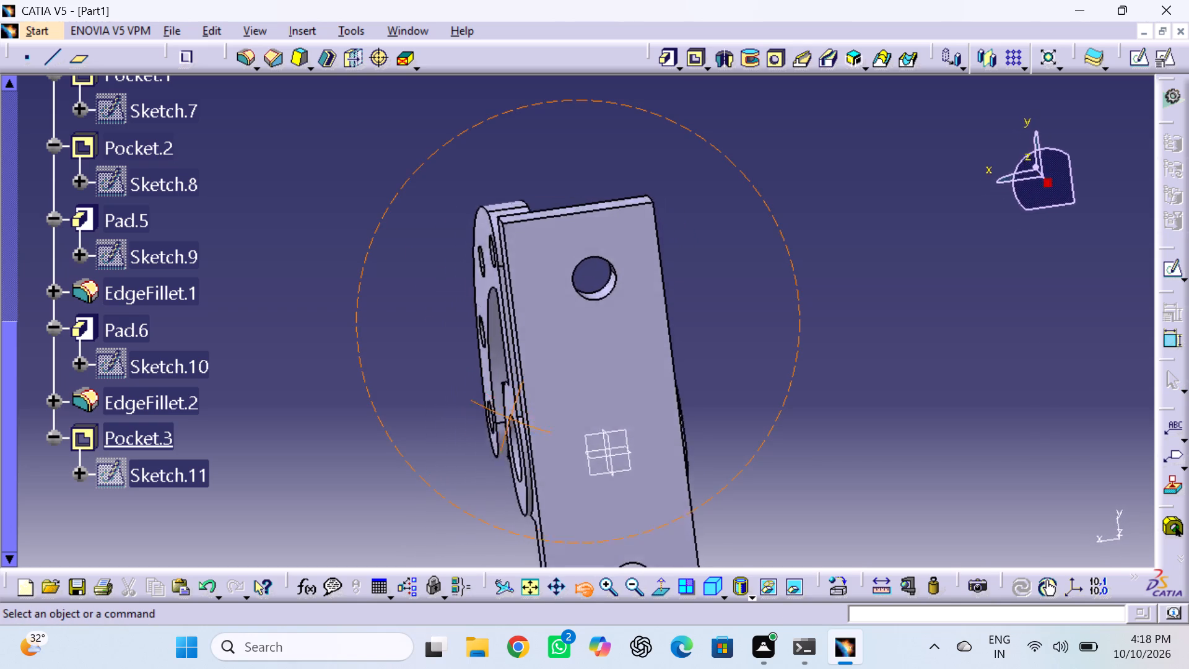
pyautogui.moveTo(510, 418); pyautogui.dragTo(630, 404)
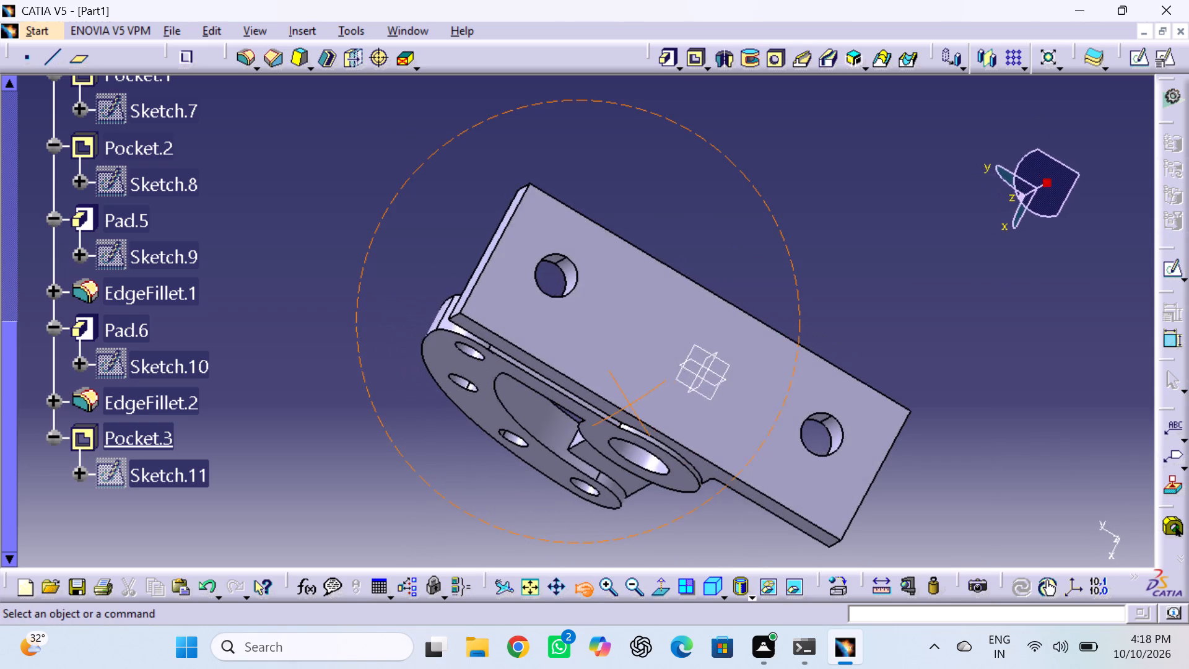
pyautogui.moveTo(630, 404); pyautogui.dragTo(453, 427)
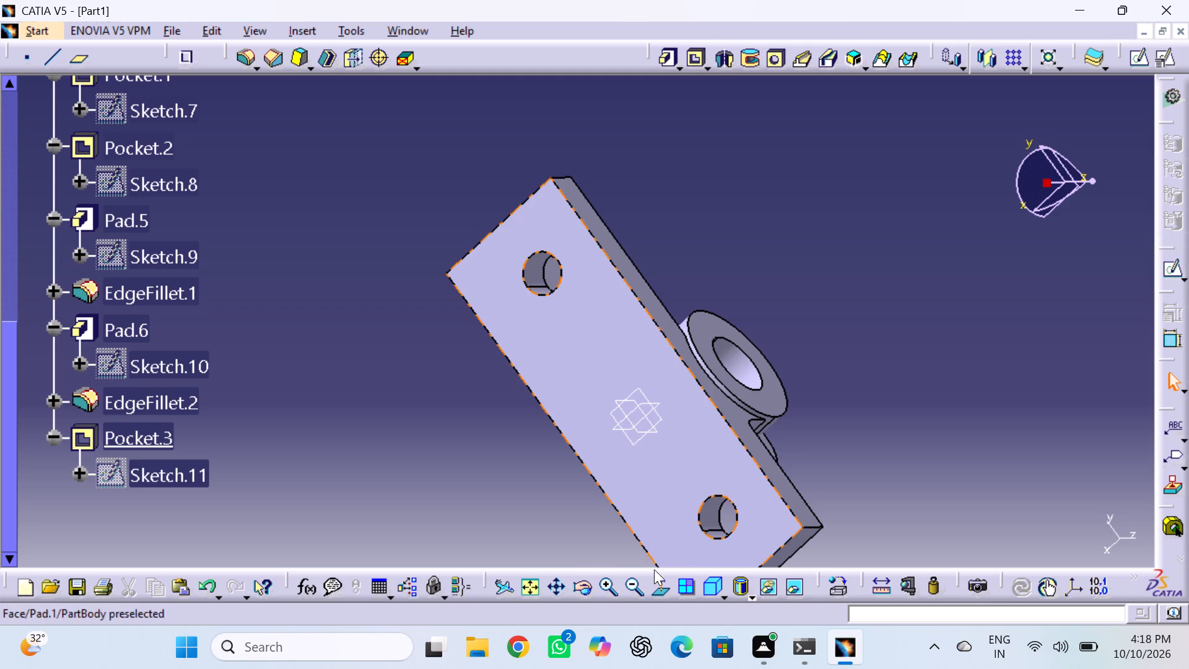
pyautogui.click(536, 581)
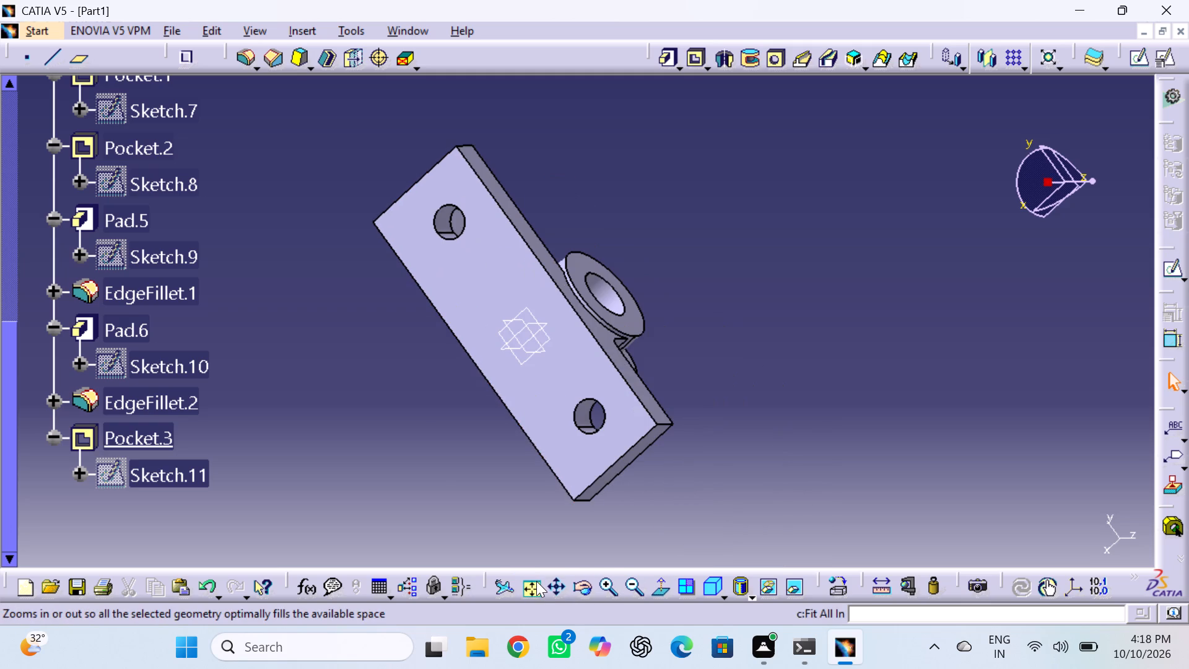
pyautogui.click(714, 585)
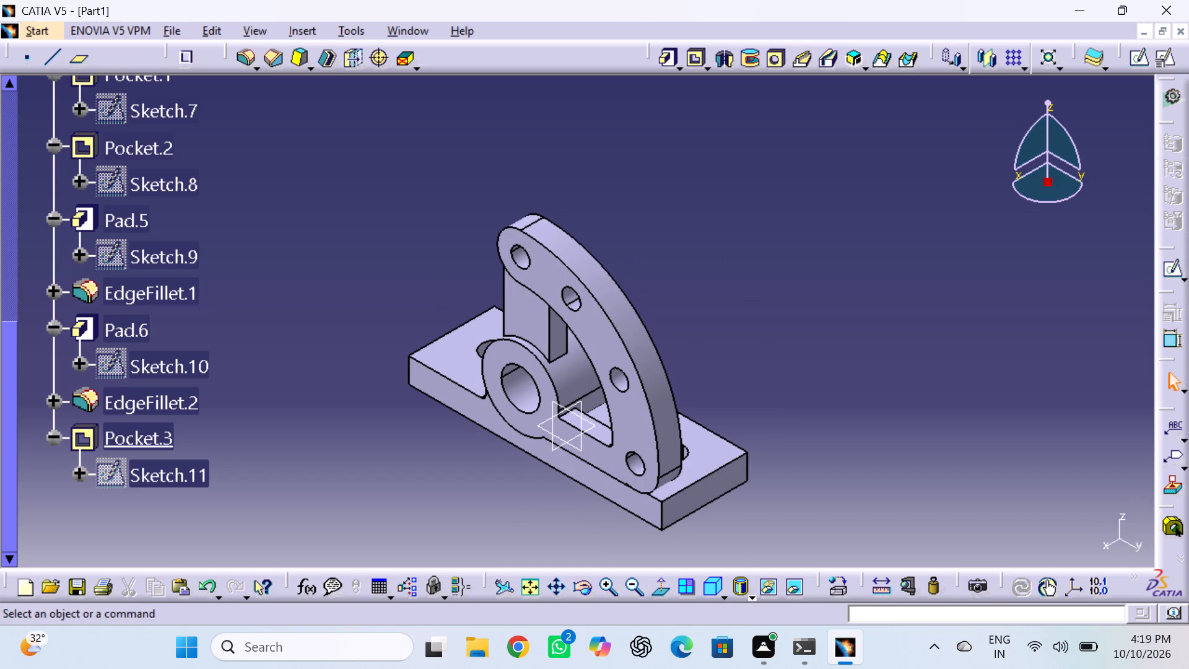
# Save the part as Part2 in the catia parts folder.
pyautogui.hotkey('ctrl', 's')
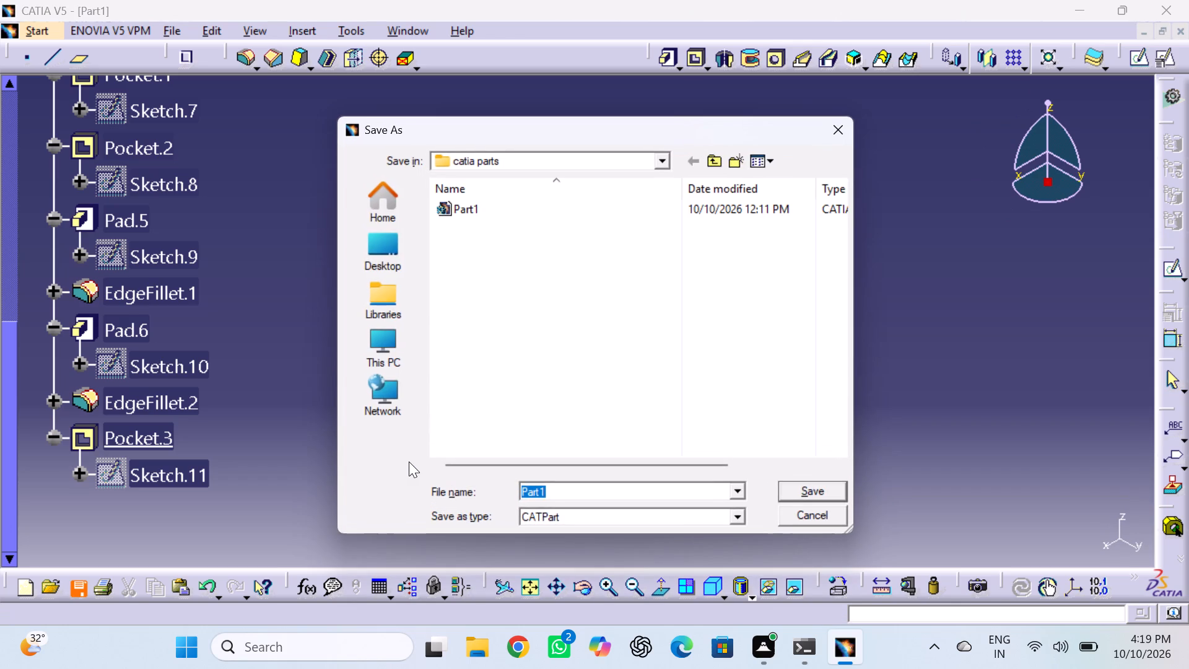
pyautogui.click(598, 492)
pyautogui.press('BackSpace')
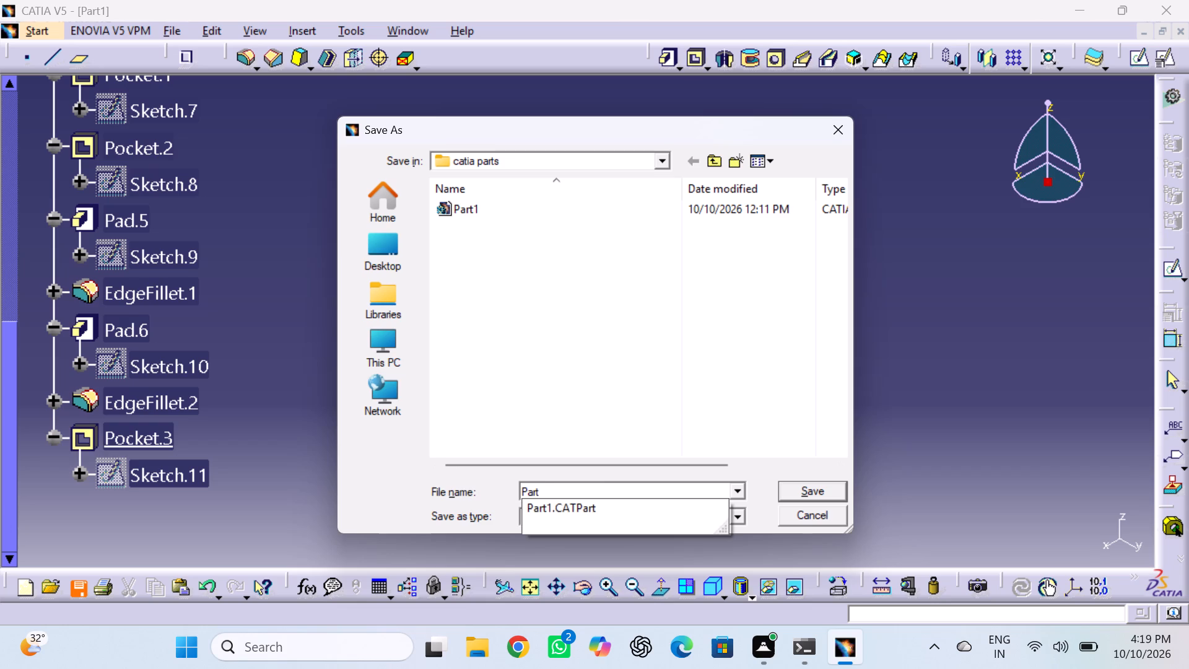
pyautogui.press('2')
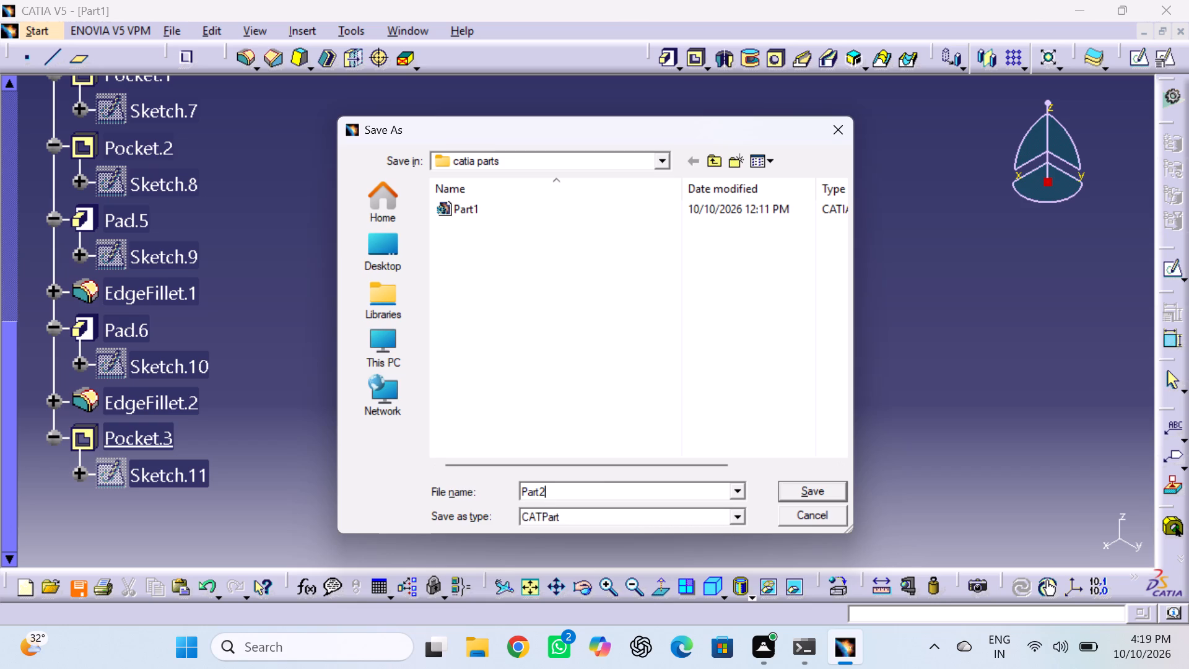
pyautogui.click(813, 487)
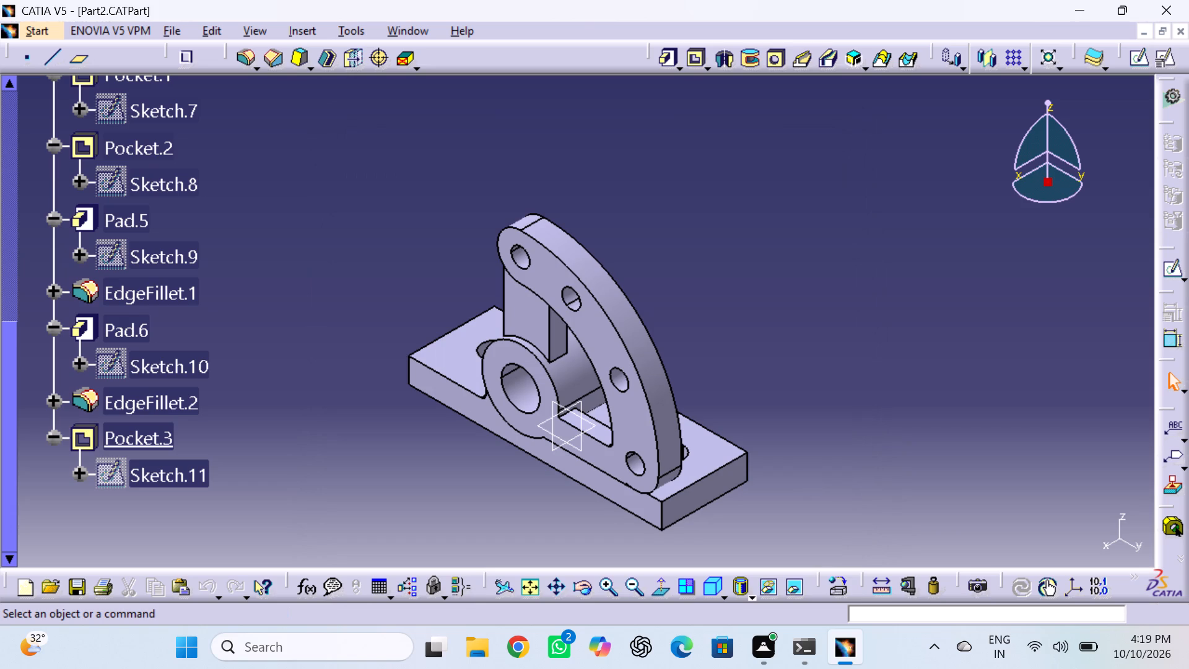
# Create a Drafting drawing of the part on an ISO A0 sheet at 1:1, using the automatic front, top and left view layout.
pyautogui.click(41, 33)
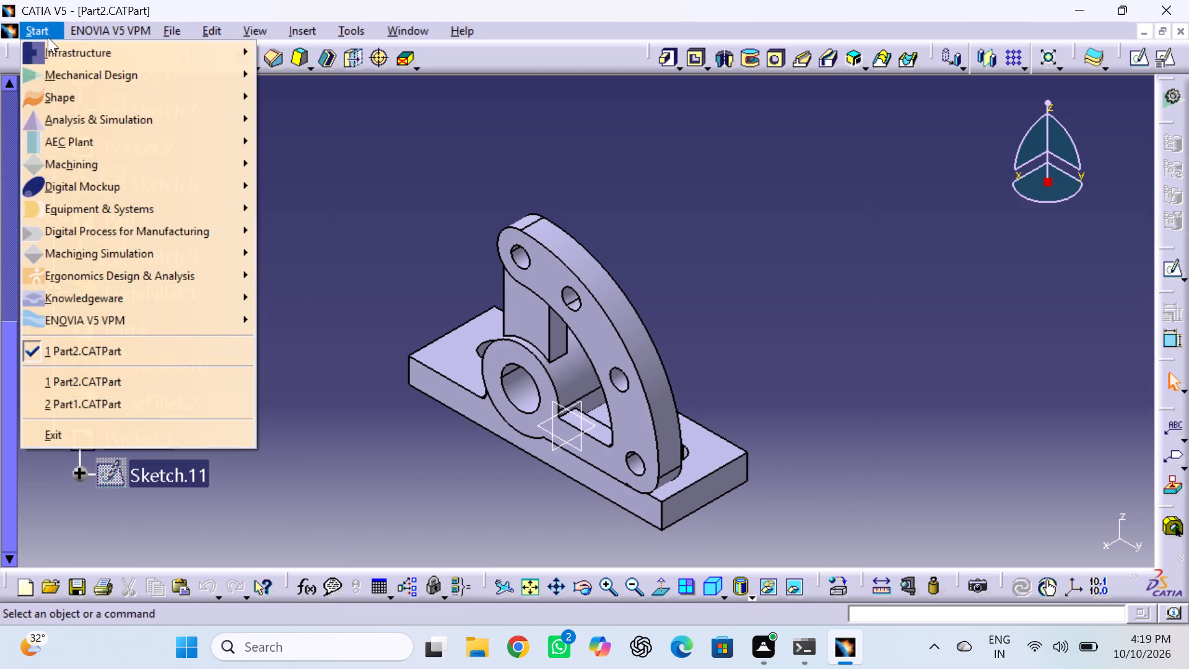
pyautogui.click(68, 75)
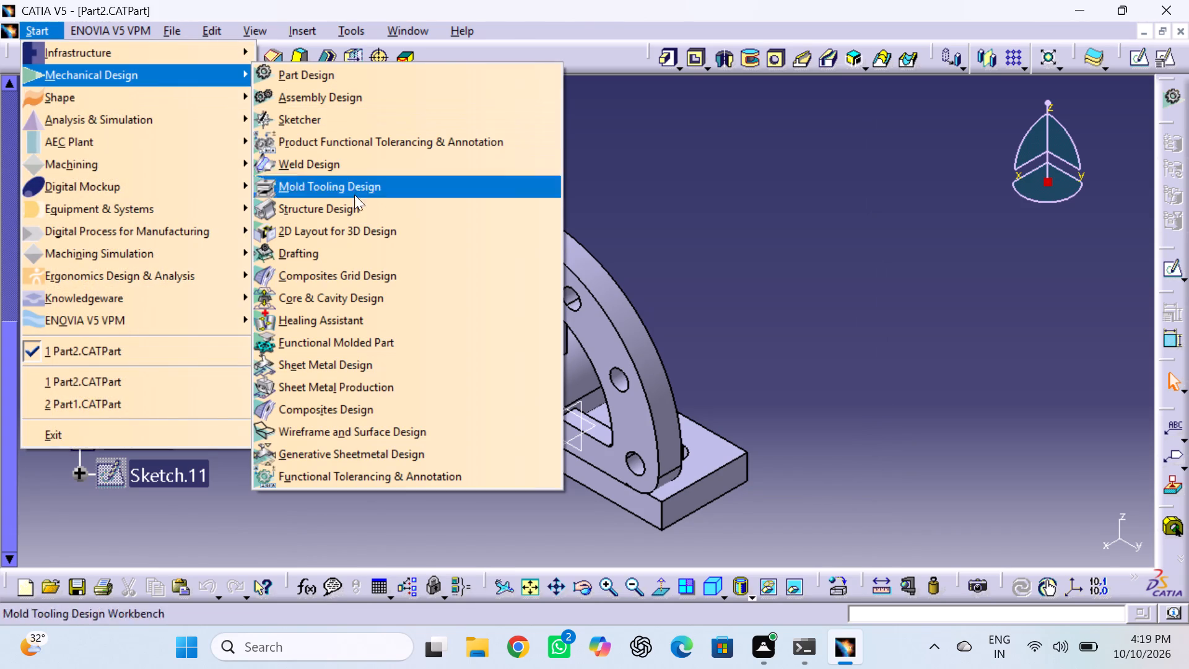
pyautogui.click(337, 249)
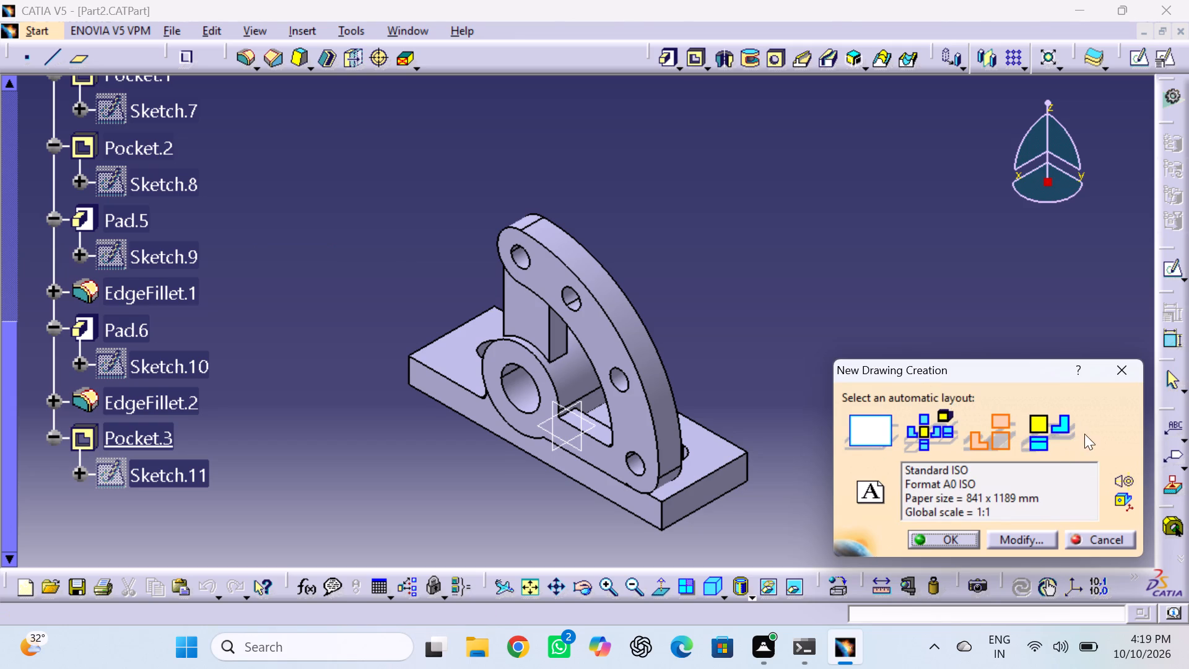
pyautogui.click(1045, 421)
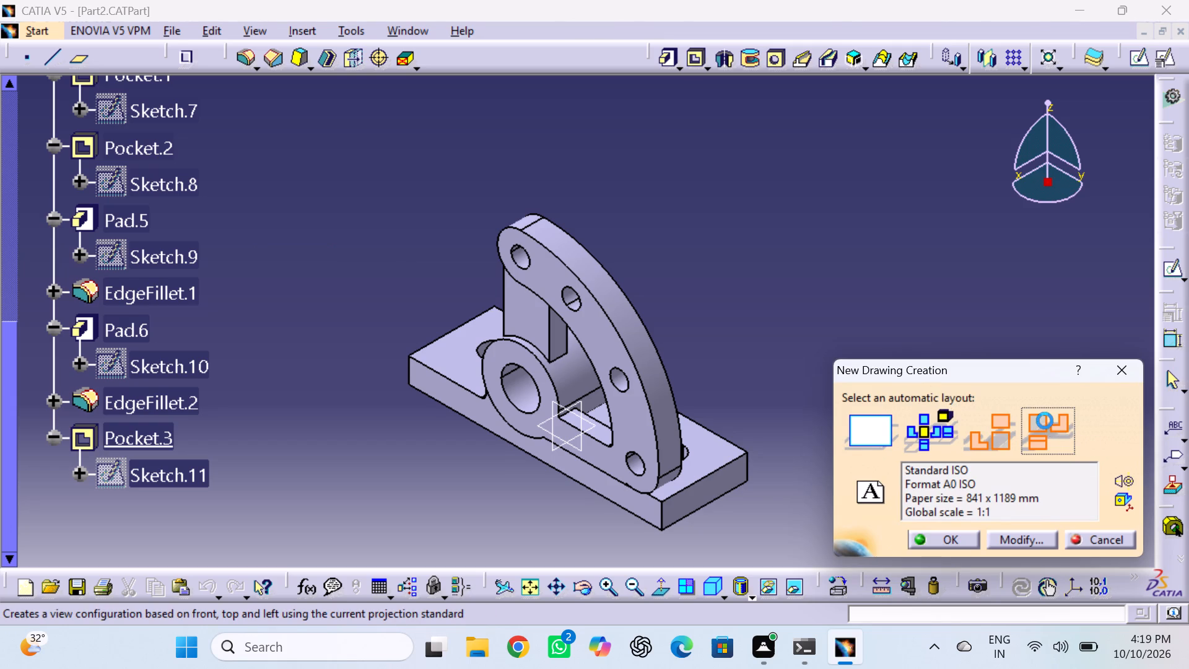
pyautogui.click(960, 538)
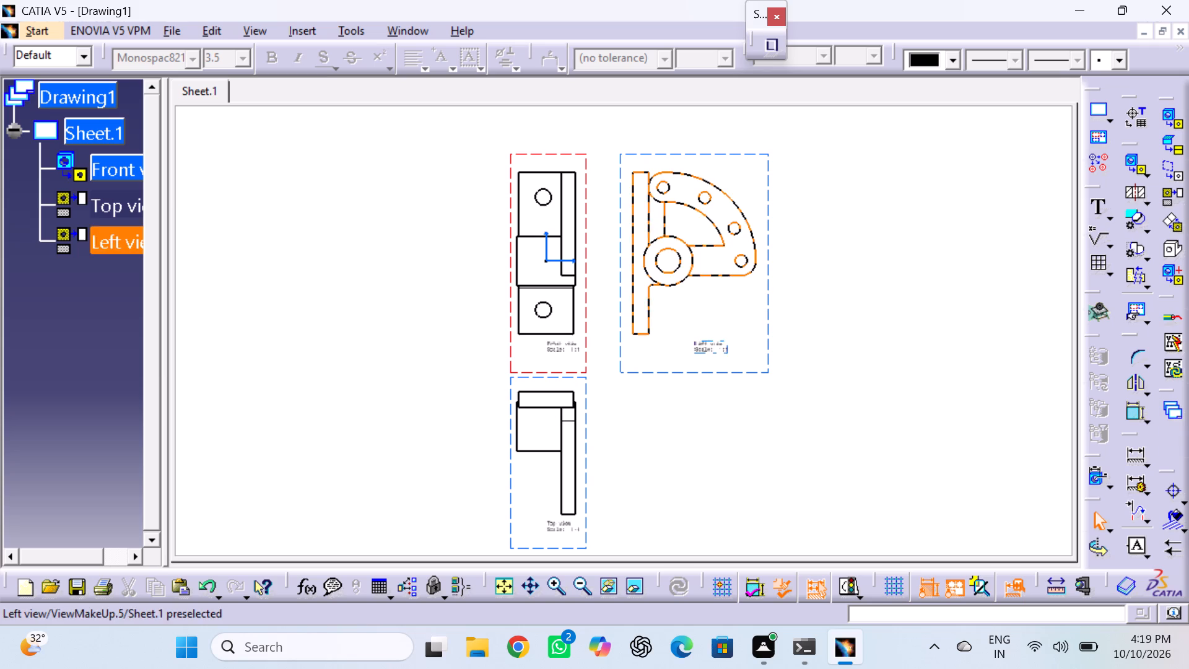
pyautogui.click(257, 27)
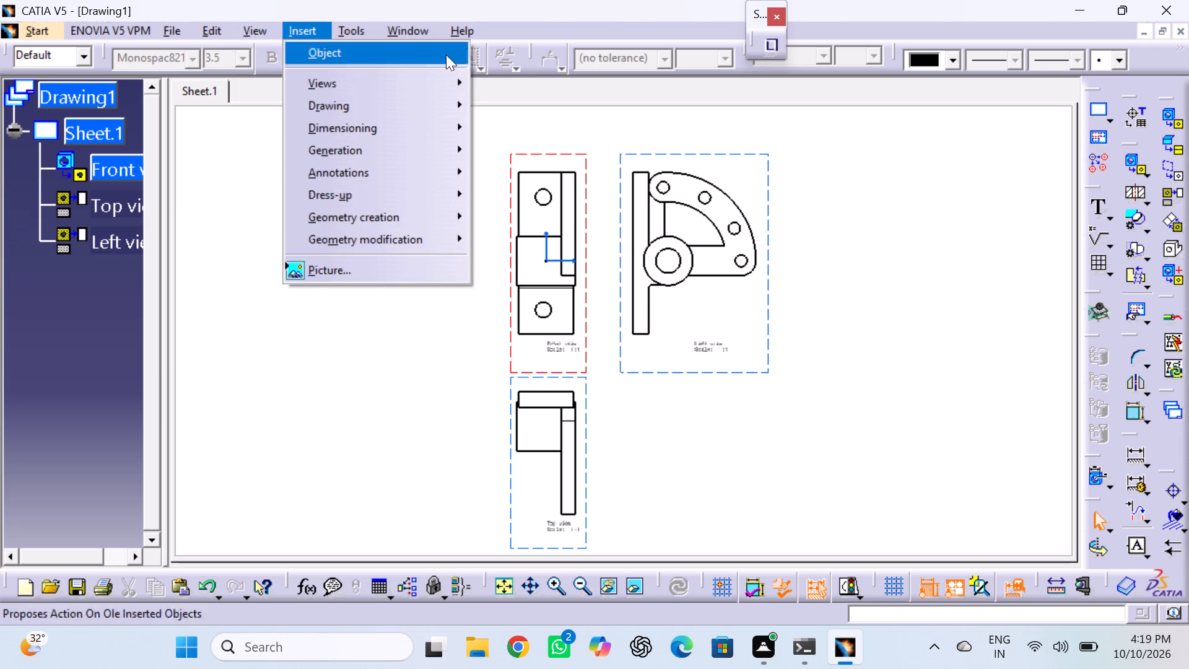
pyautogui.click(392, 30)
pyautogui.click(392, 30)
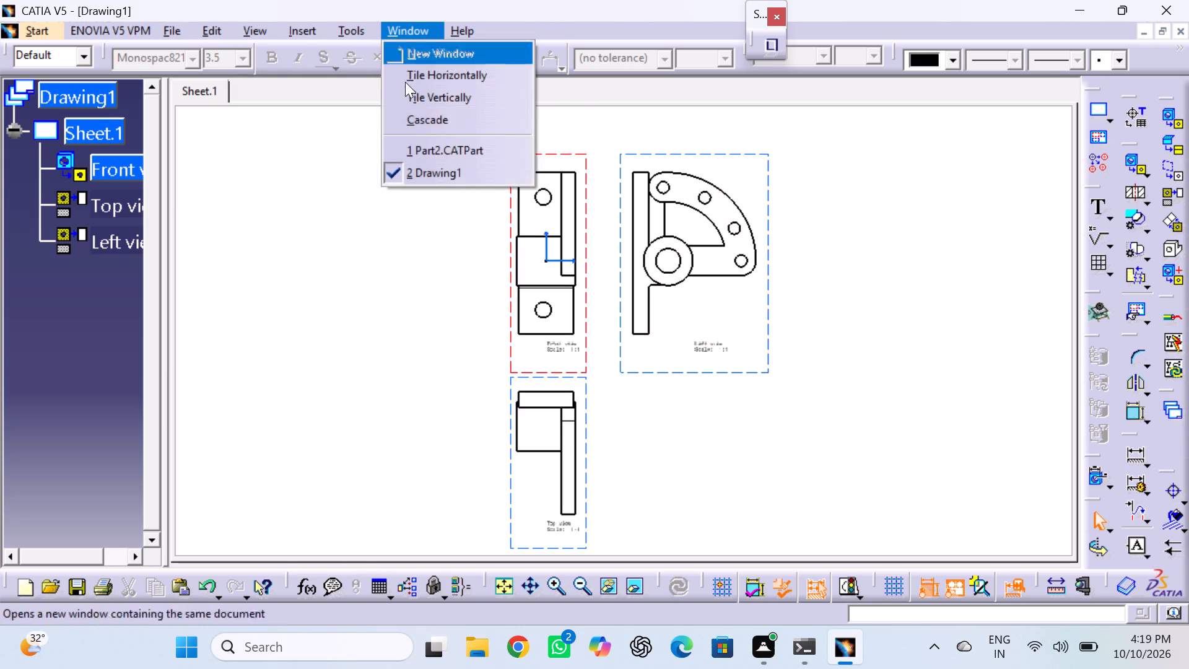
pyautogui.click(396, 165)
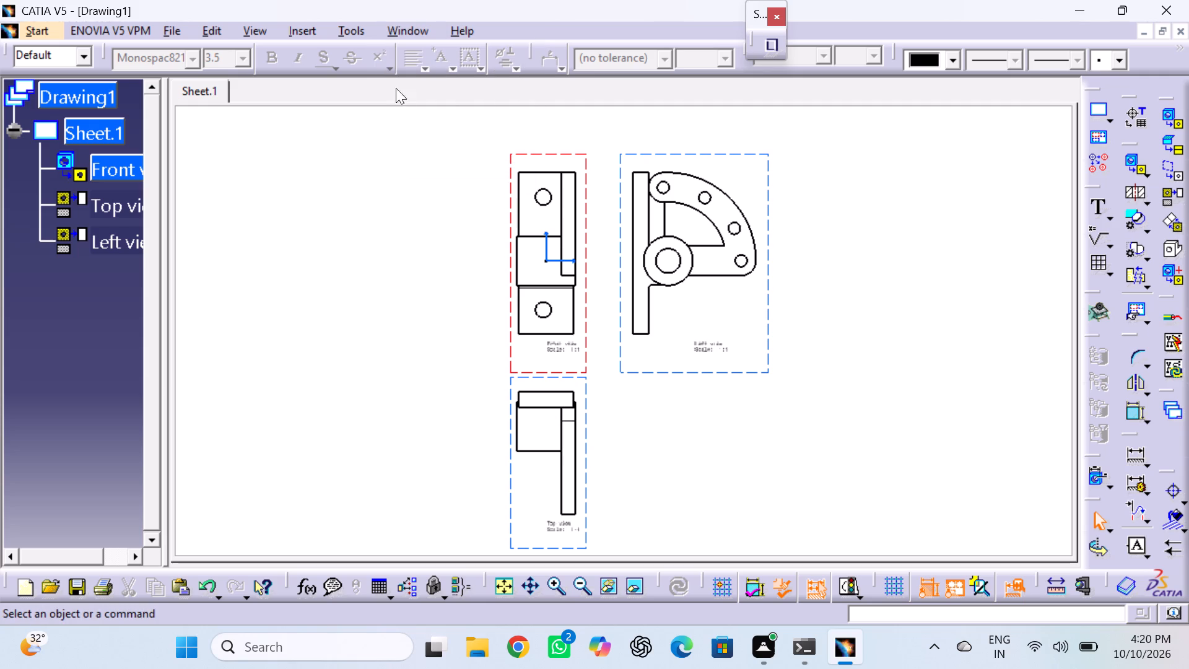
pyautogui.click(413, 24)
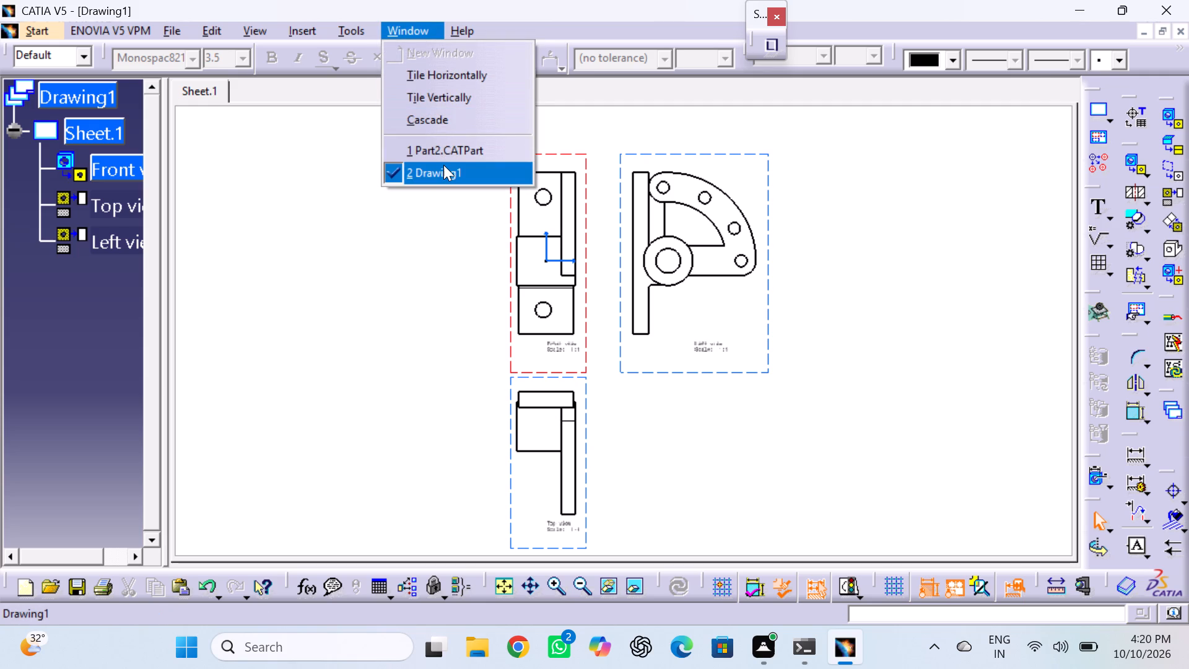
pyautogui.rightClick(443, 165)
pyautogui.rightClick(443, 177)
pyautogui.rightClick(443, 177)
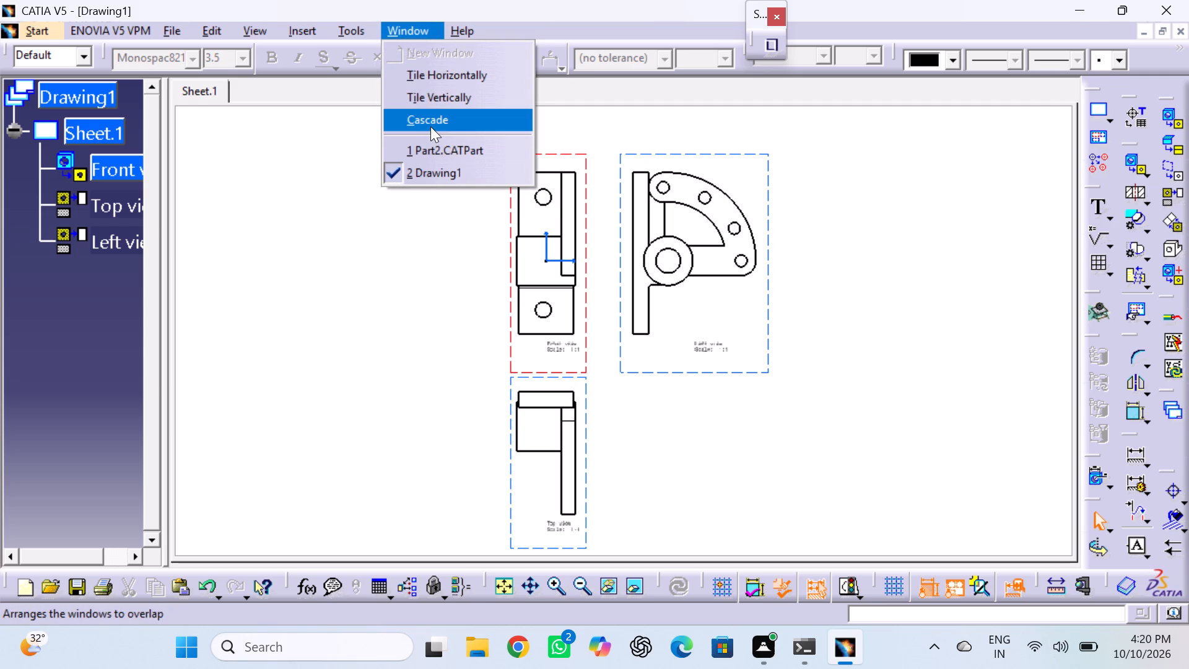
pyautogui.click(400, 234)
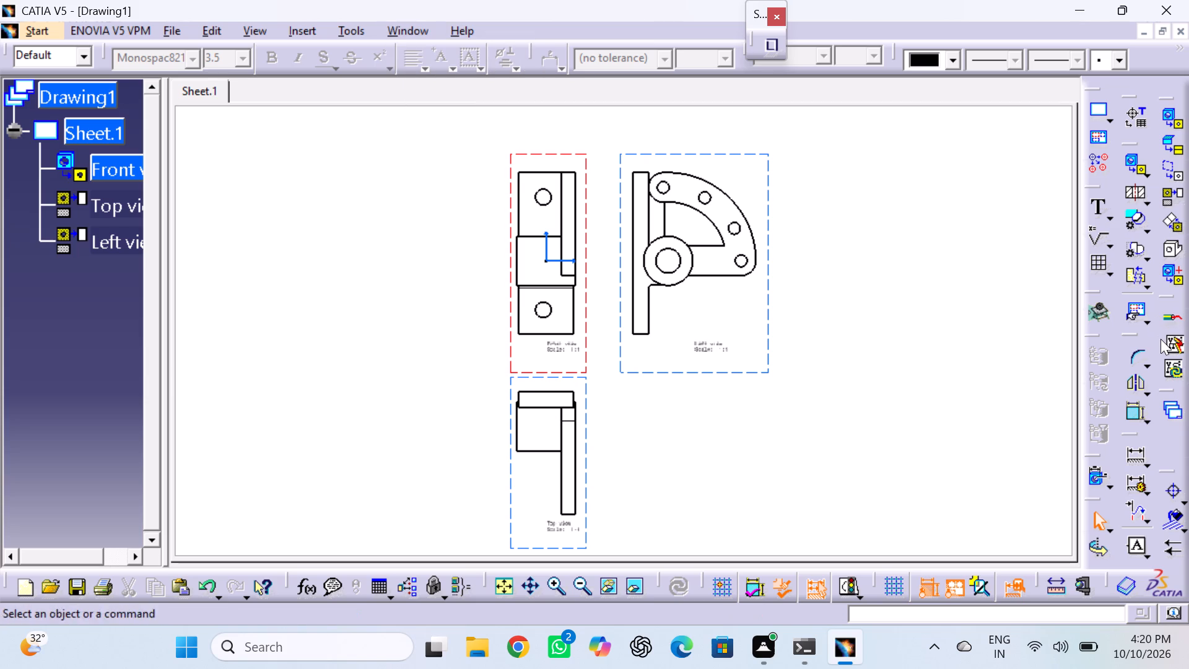
# Create an isometric view of the Part2 bracket, picking a face in the part window, and place it beyond the left view, clear of it.
pyautogui.click(1177, 251)
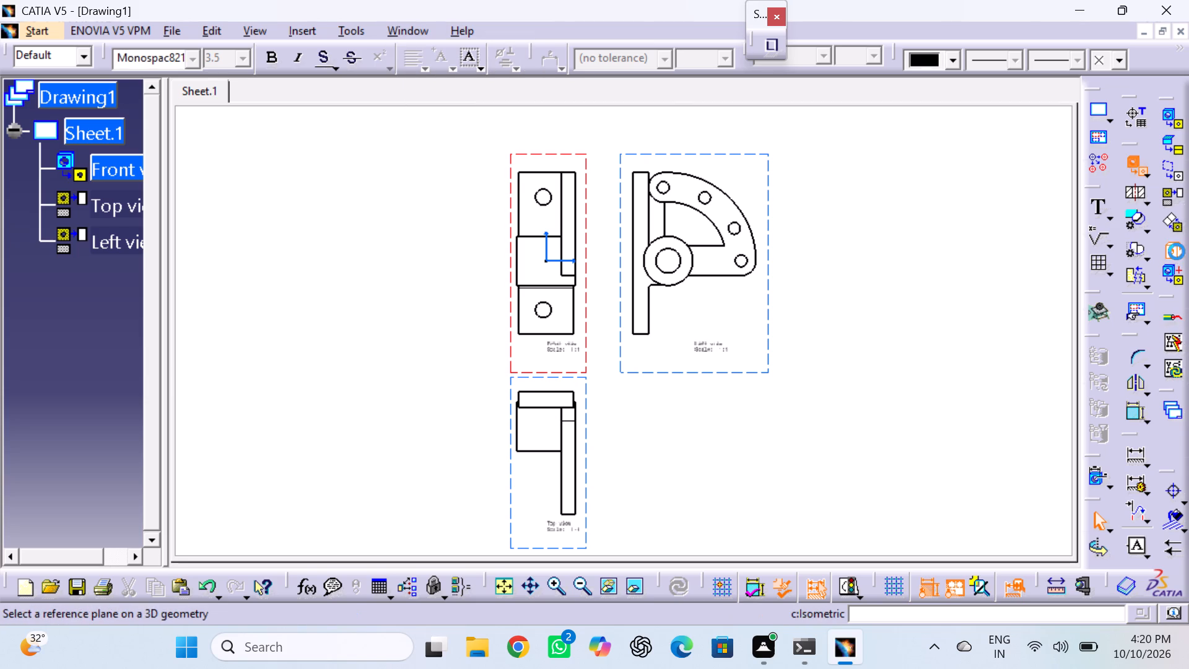
pyautogui.click(418, 25)
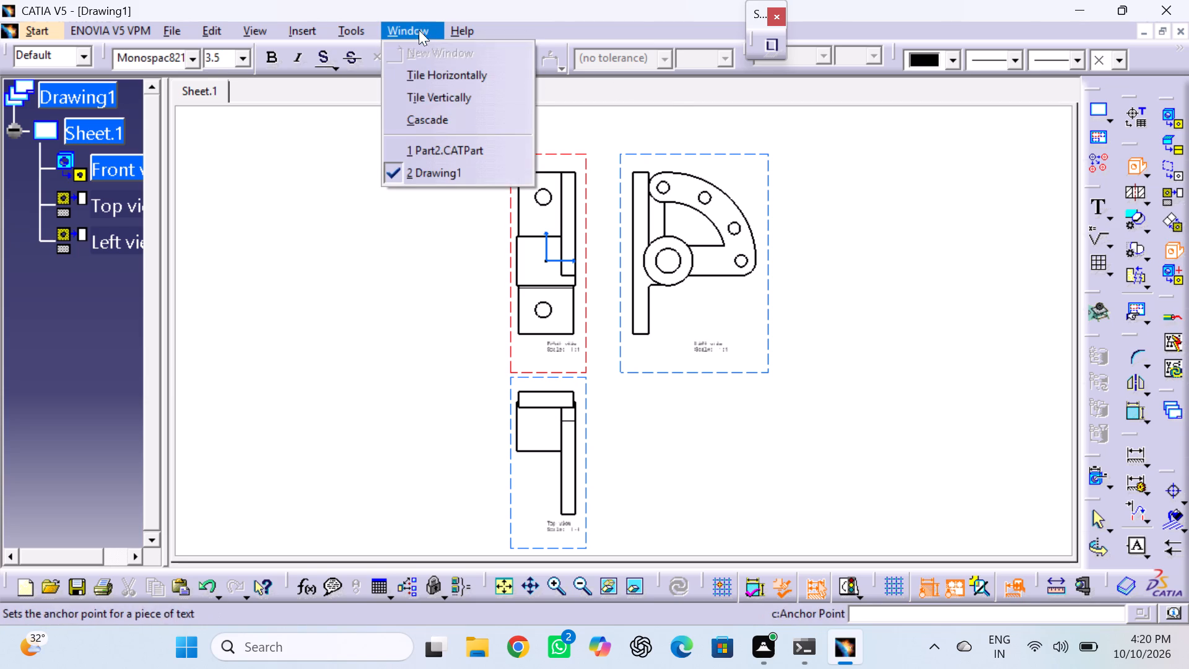
pyautogui.click(462, 139)
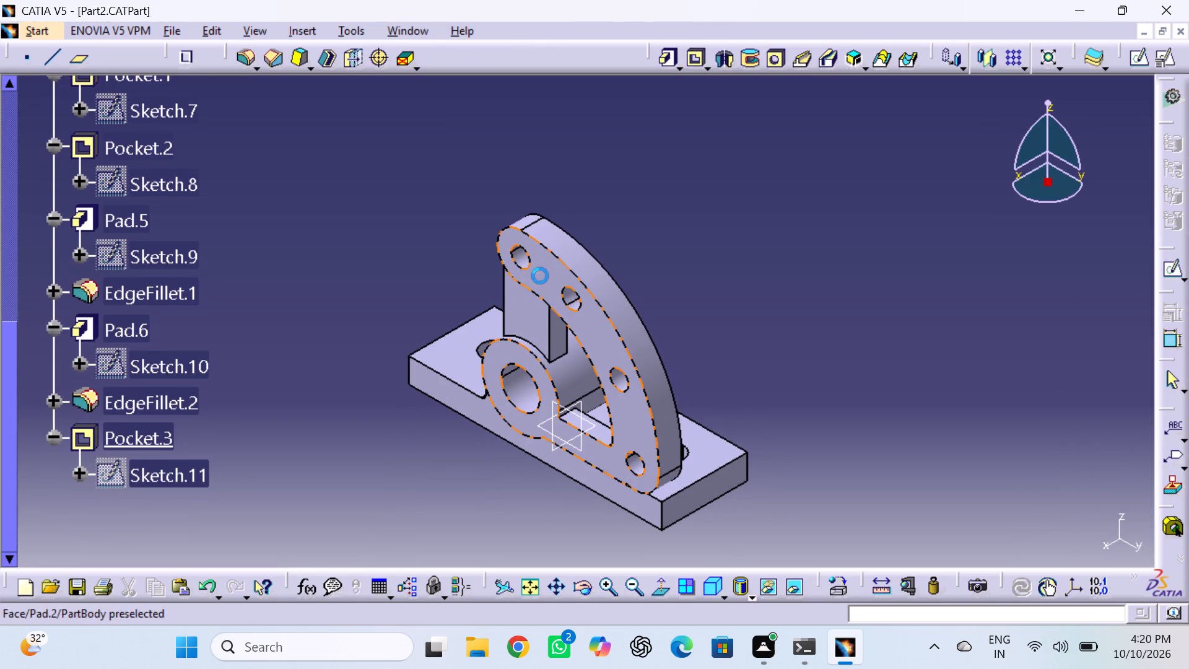
pyautogui.click(528, 323)
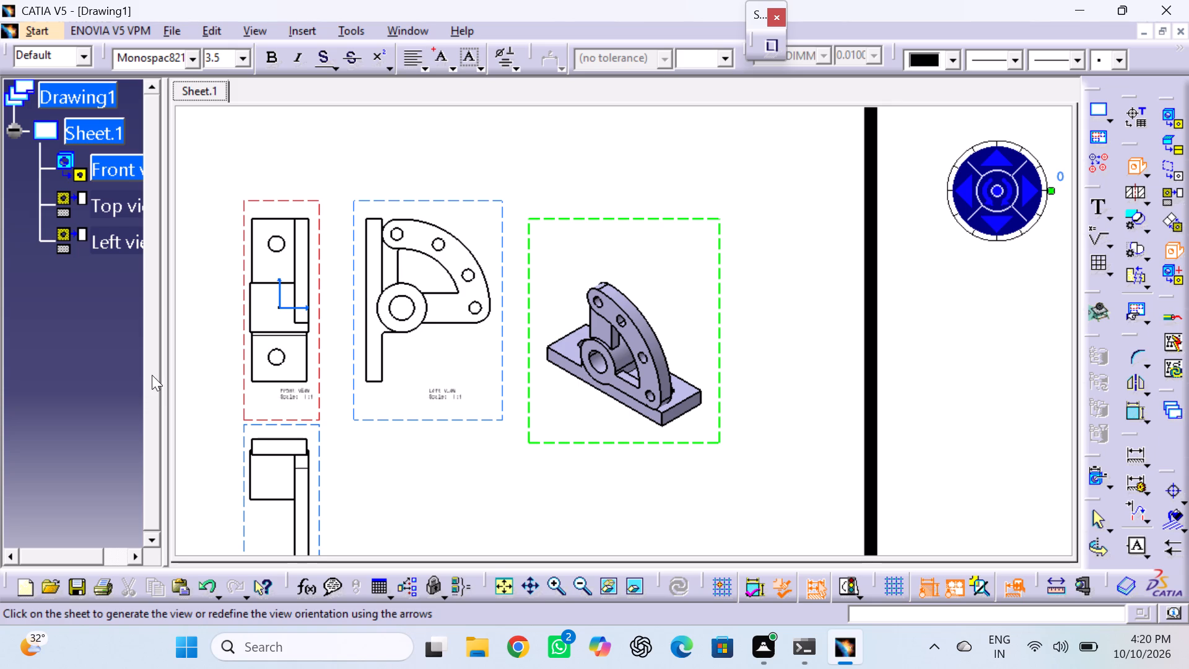
pyautogui.moveTo(166, 391); pyautogui.dragTo(12, 385)
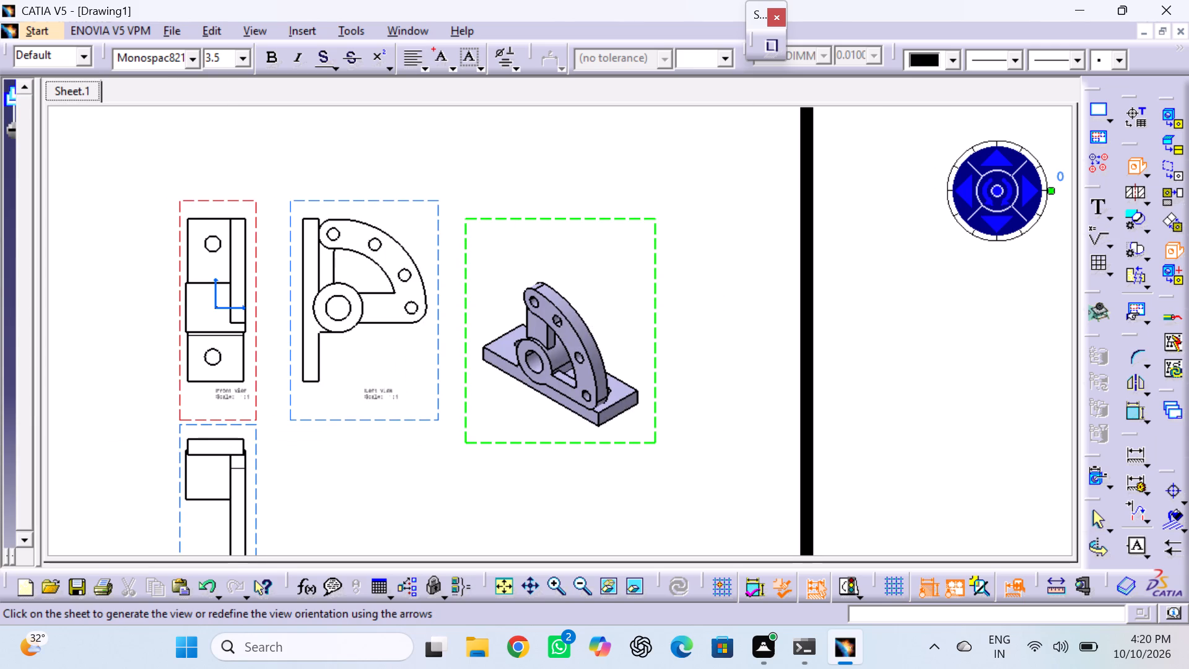
pyautogui.moveTo(478, 445); pyautogui.dragTo(583, 437)
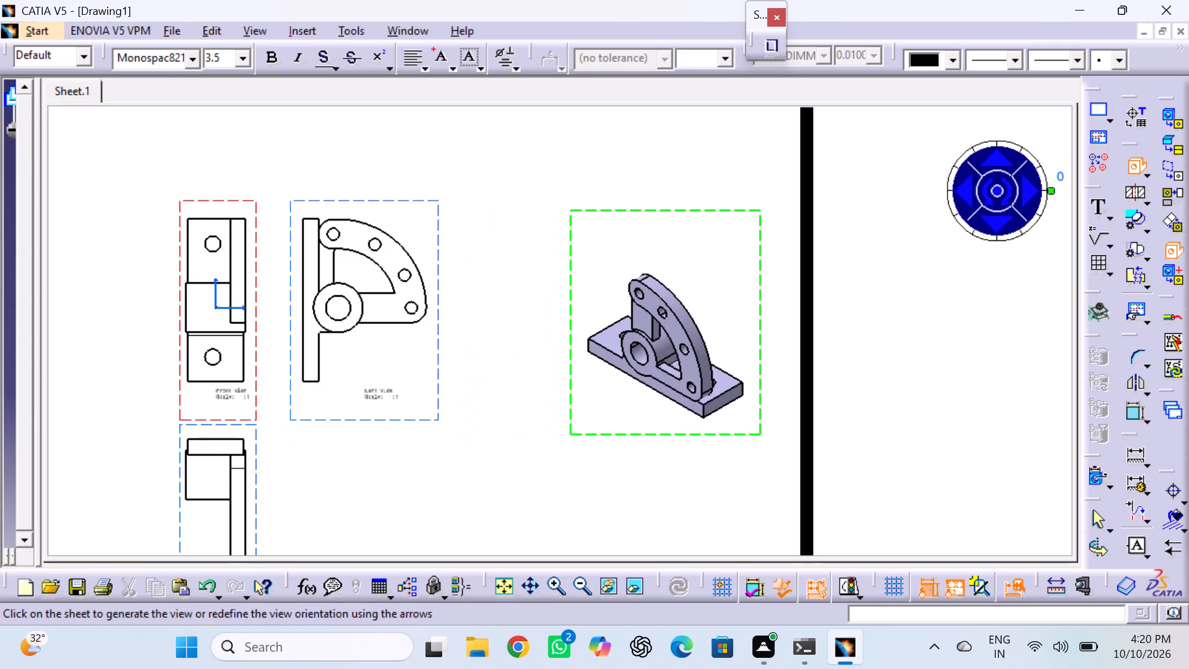
pyautogui.moveTo(435, 276); pyautogui.dragTo(517, 298)
pyautogui.click(517, 298)
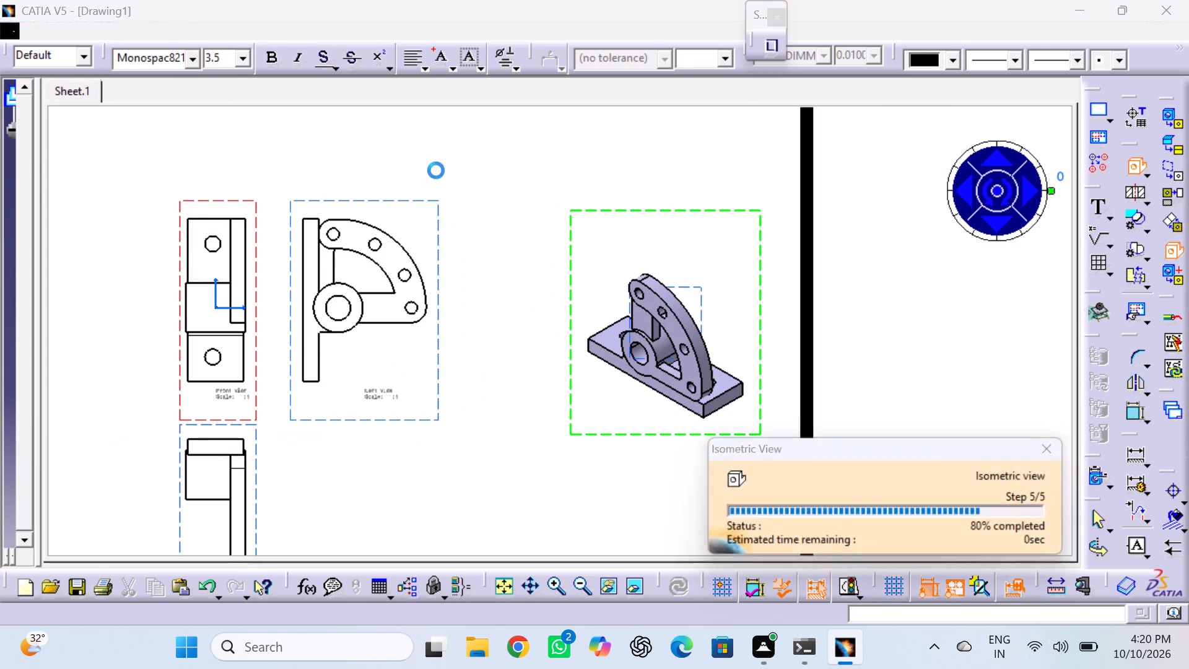
# Spread out the views: move the left view away from the front view, the front view higher on the sheet, and the top view lower.
pyautogui.moveTo(424, 199); pyautogui.dragTo(502, 178)
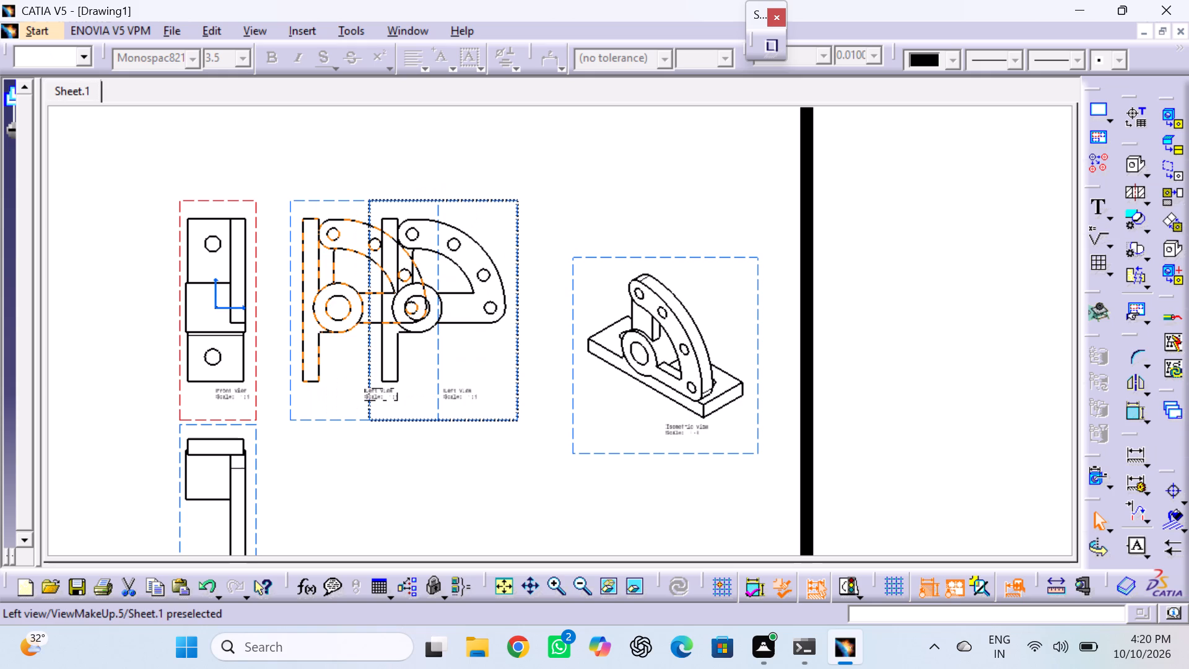
pyautogui.moveTo(502, 178); pyautogui.dragTo(520, 181)
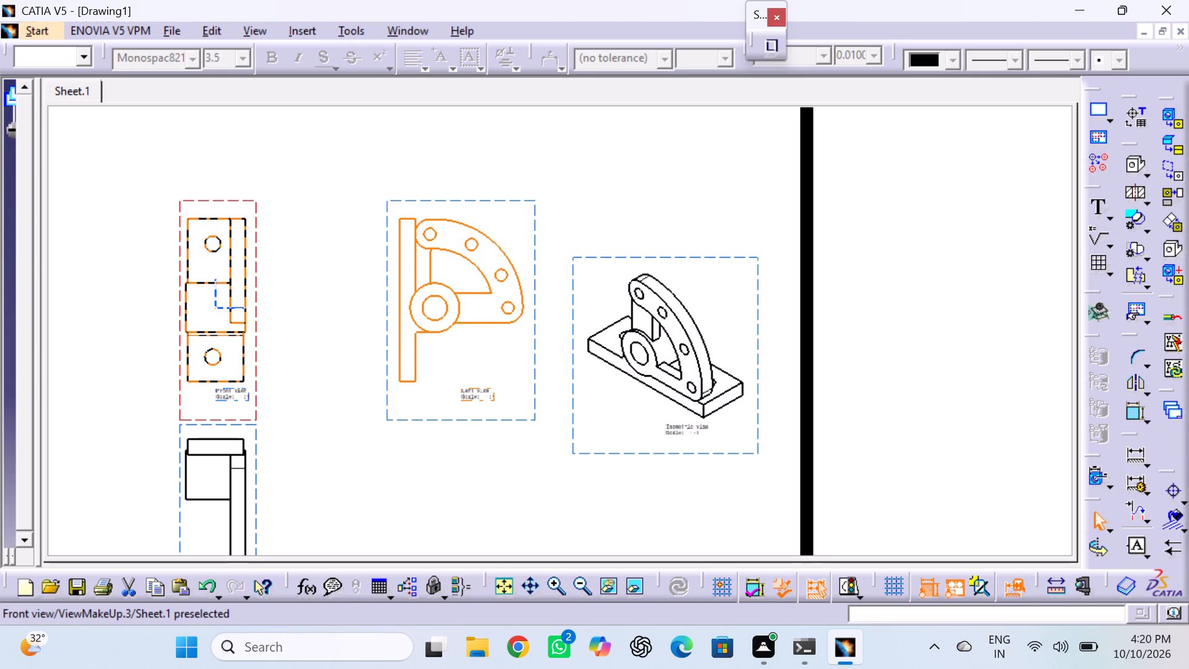
pyautogui.moveTo(255, 326); pyautogui.dragTo(264, 255)
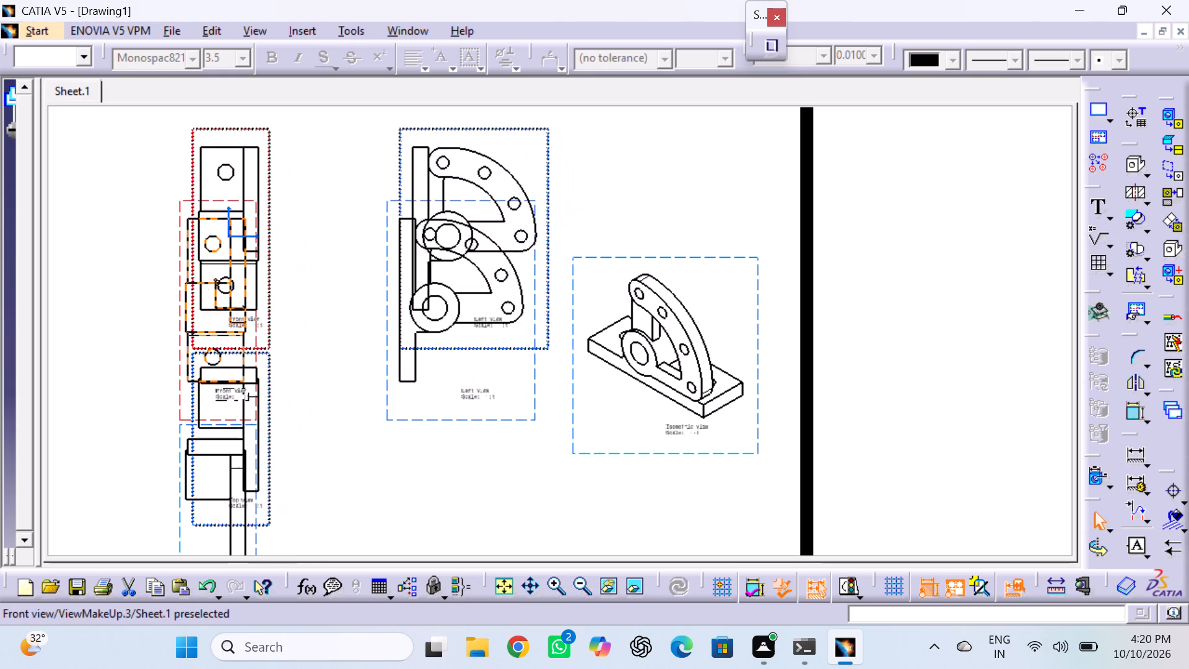
pyautogui.moveTo(264, 255); pyautogui.dragTo(246, 254)
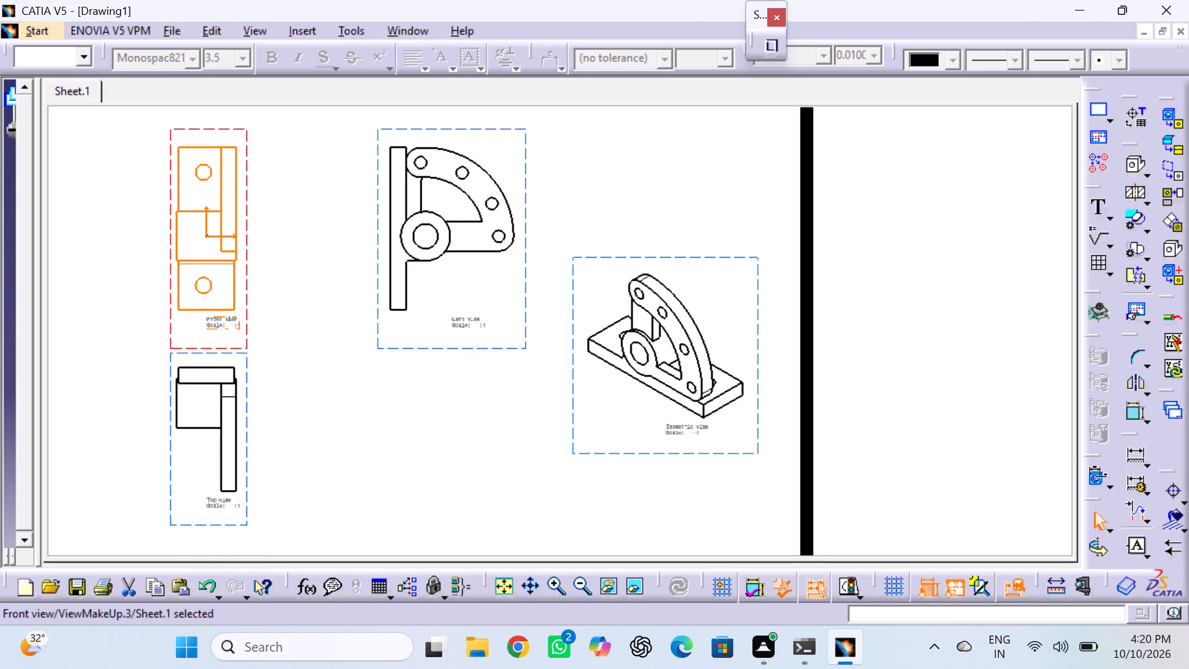
pyautogui.moveTo(219, 524); pyautogui.dragTo(221, 544)
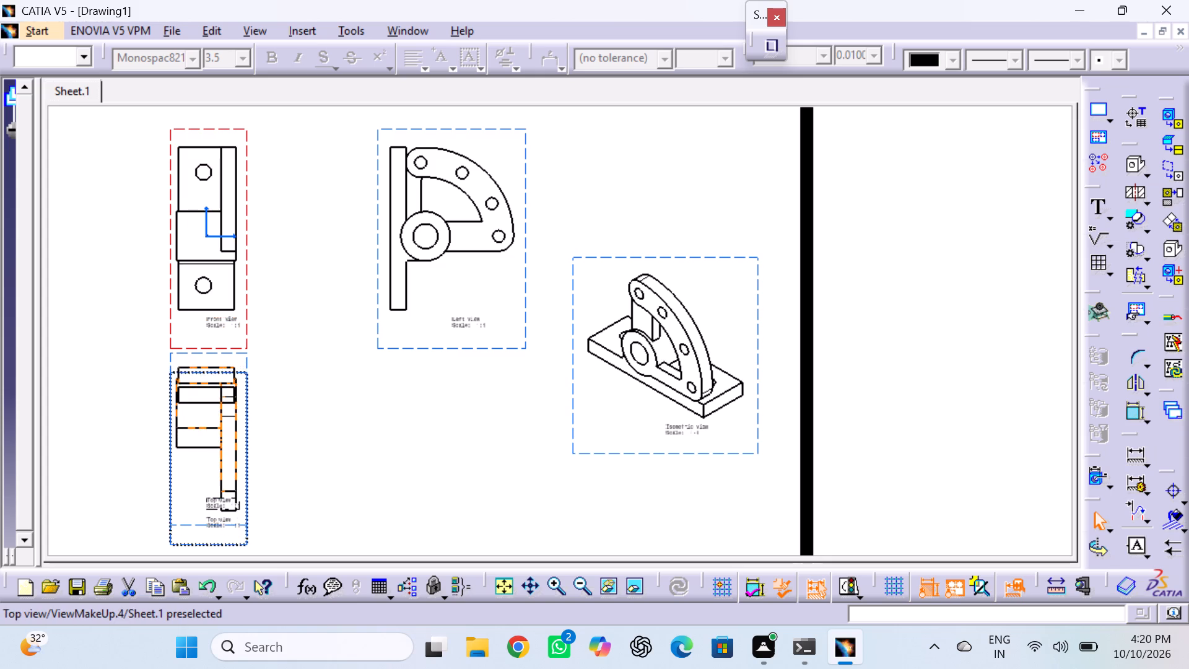
pyautogui.moveTo(221, 544); pyautogui.dragTo(222, 549)
pyautogui.click(222, 549)
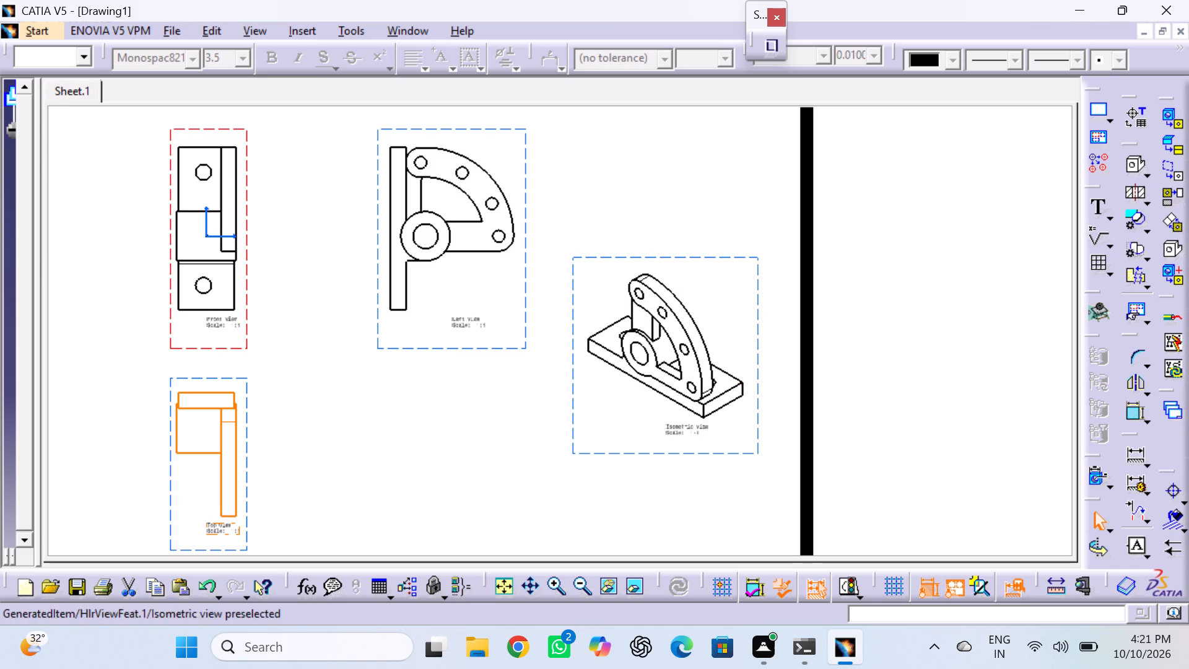
# Set the isometric view's properties to 3D Colors and Raster generation mode with Shading with edges.
pyautogui.rightClick(758, 424)
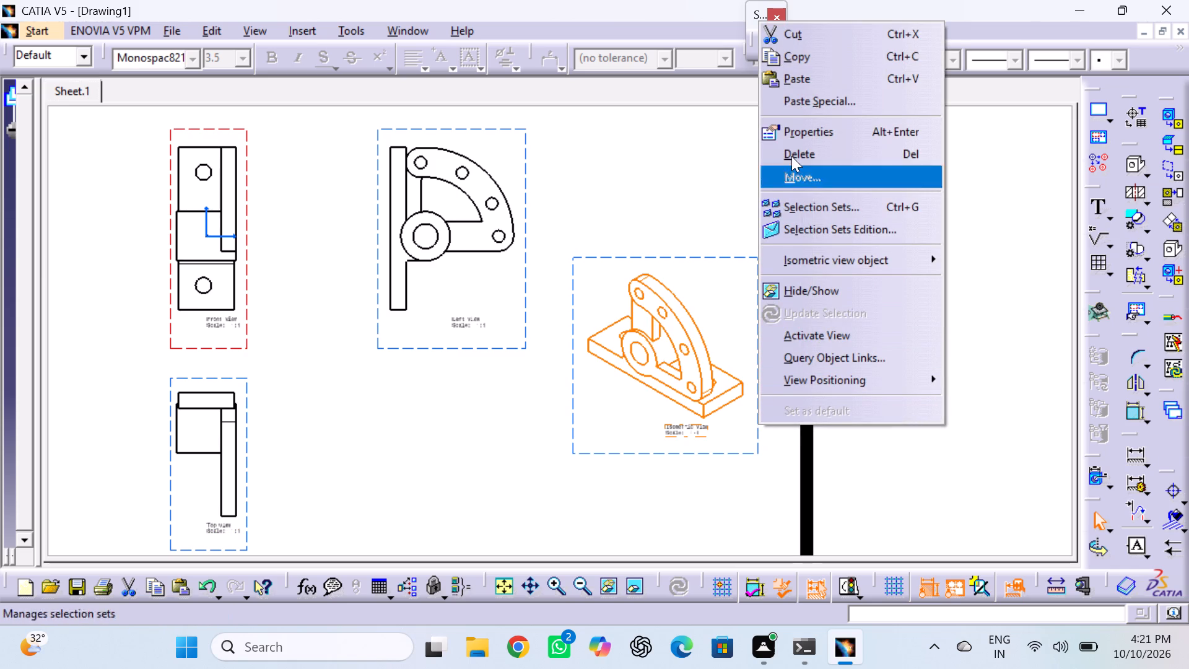
pyautogui.click(801, 129)
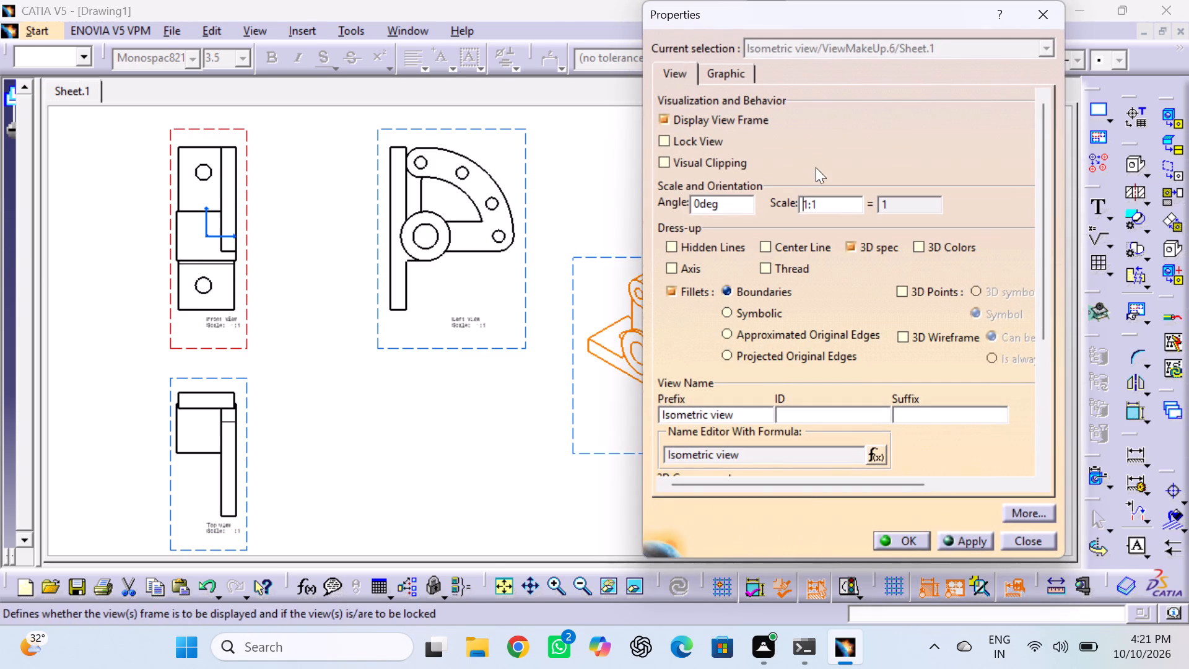
pyautogui.click(920, 245)
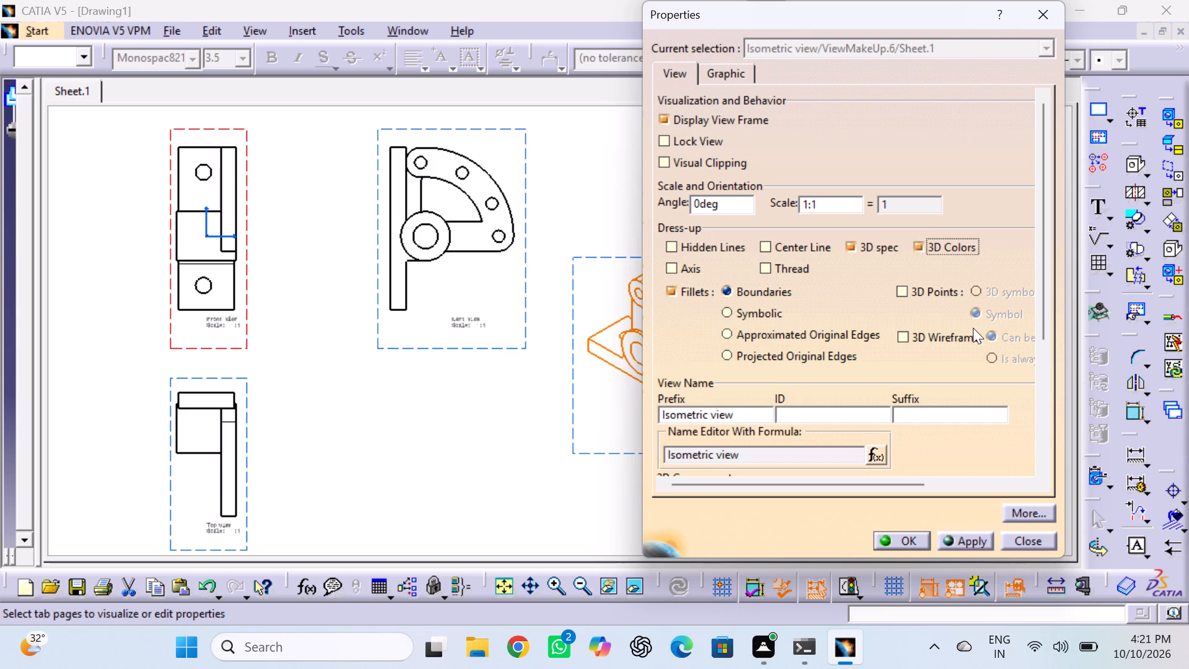
pyautogui.moveTo(1043, 312); pyautogui.dragTo(1068, 476)
pyautogui.click(941, 384)
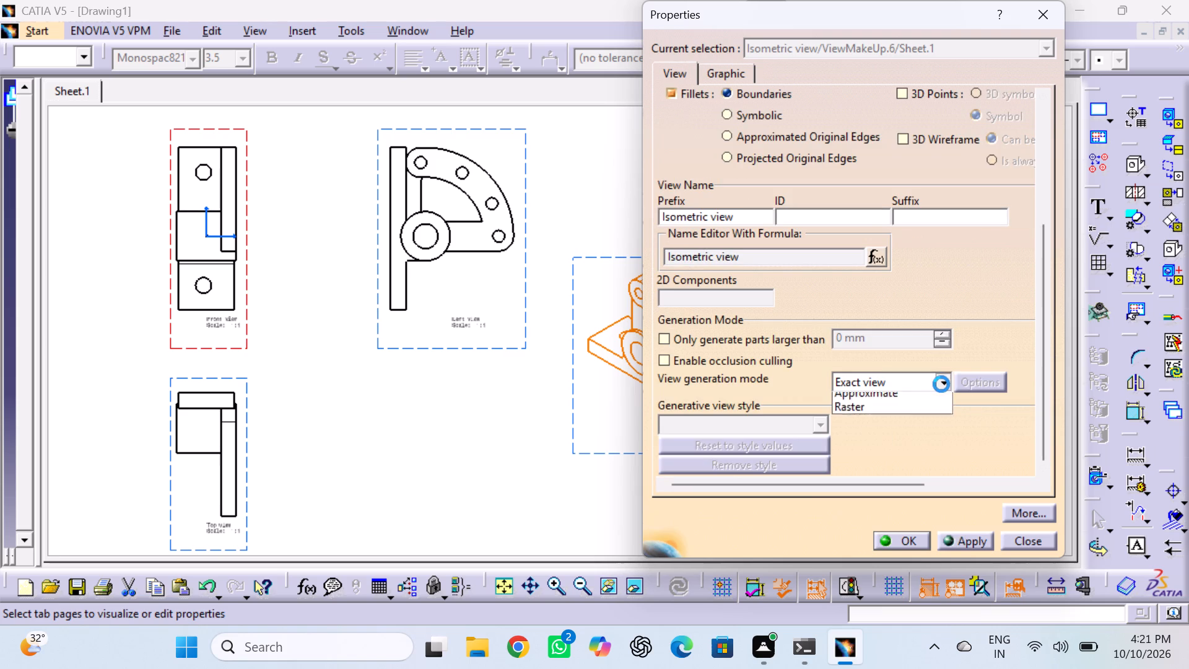
pyautogui.click(901, 442)
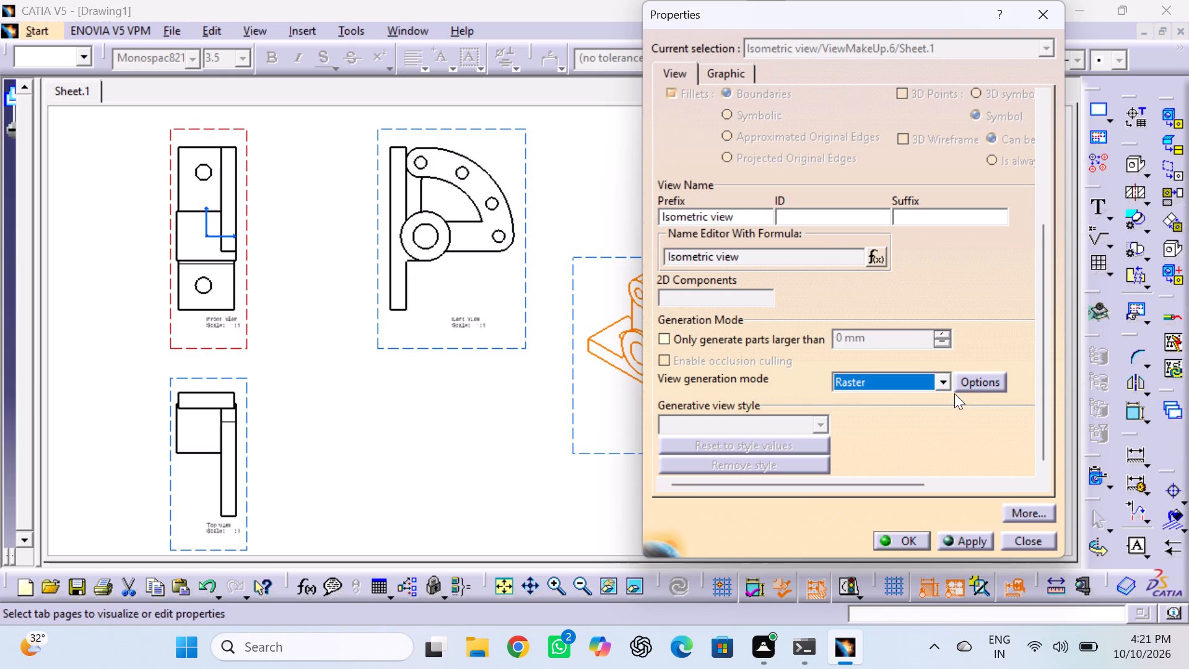
pyautogui.click(973, 382)
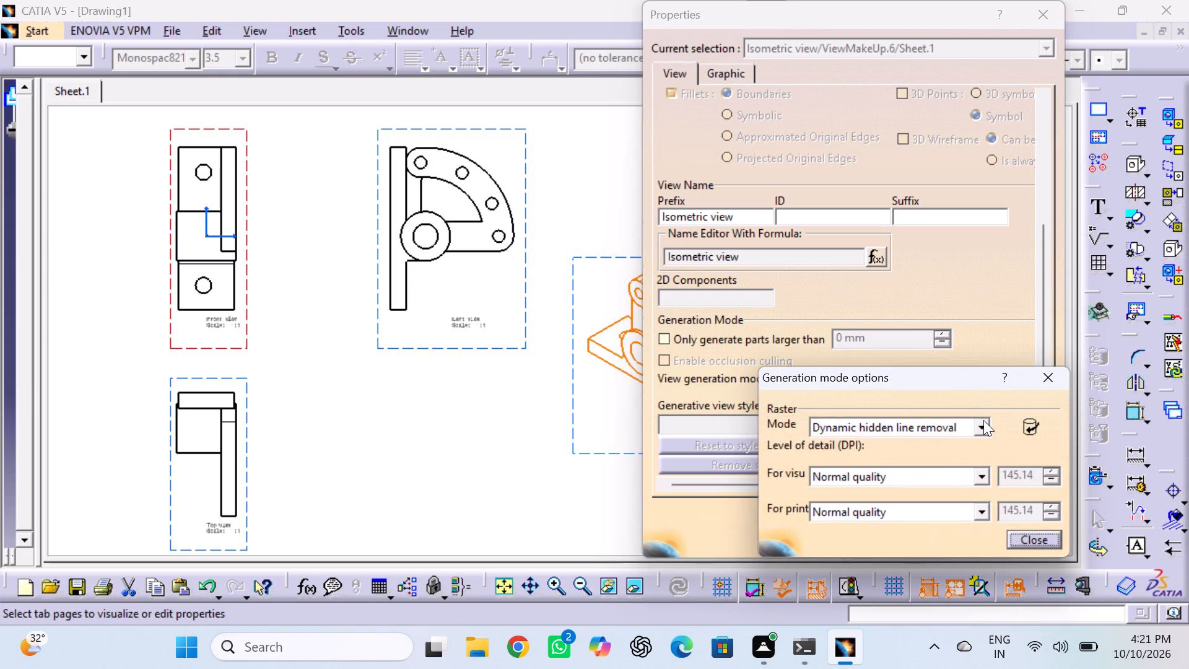
pyautogui.click(983, 421)
pyautogui.doubleClick(918, 463)
pyautogui.click(985, 424)
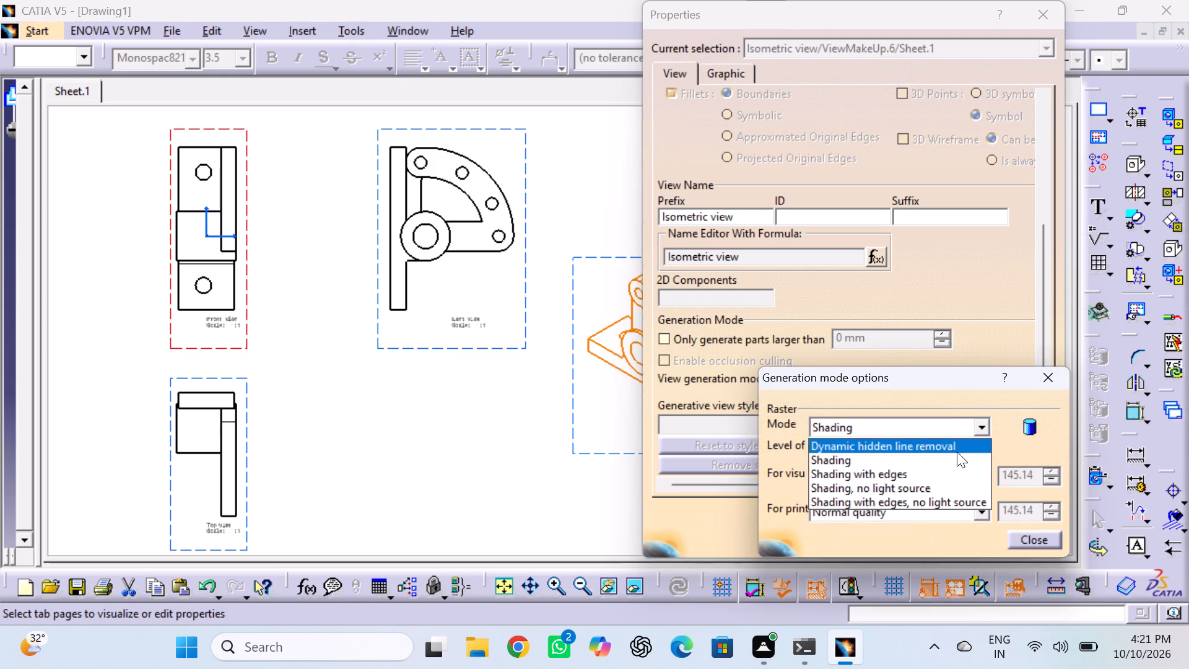
pyautogui.click(935, 472)
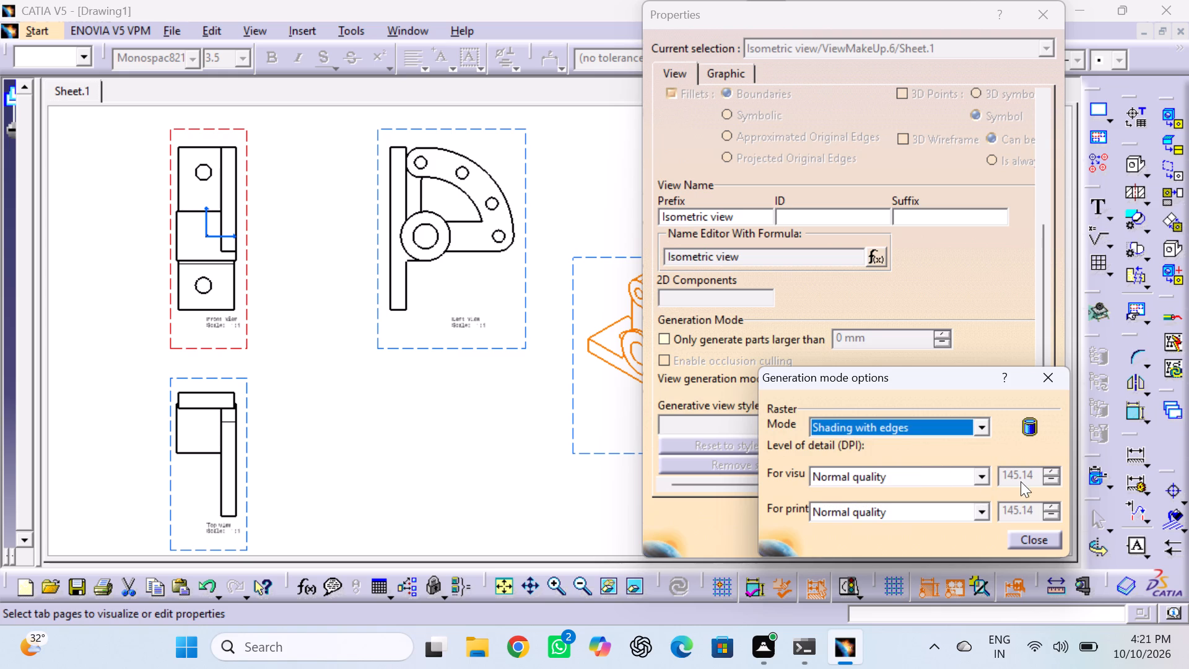
pyautogui.click(1041, 538)
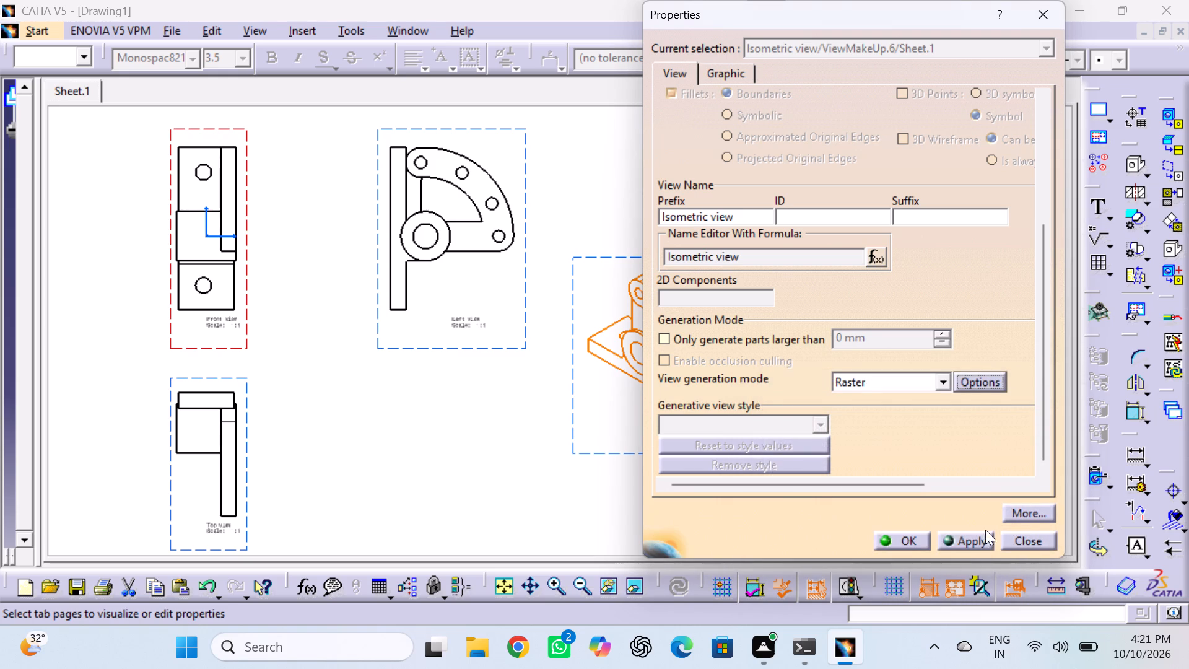
pyautogui.click(917, 538)
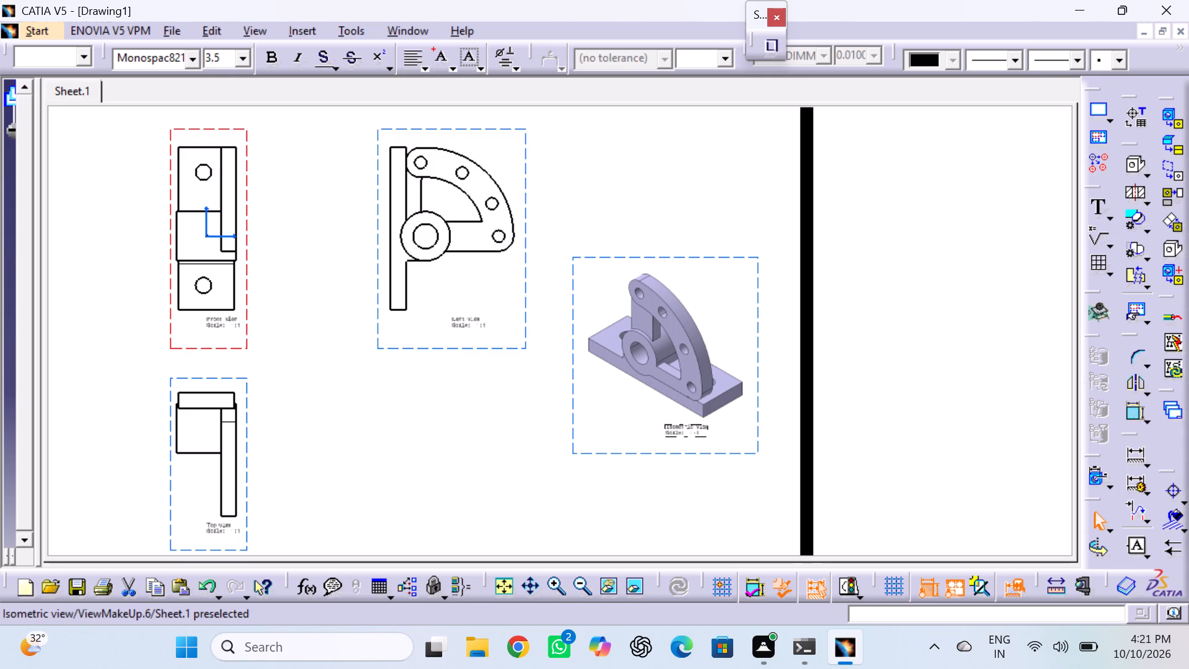
pyautogui.click(381, 430)
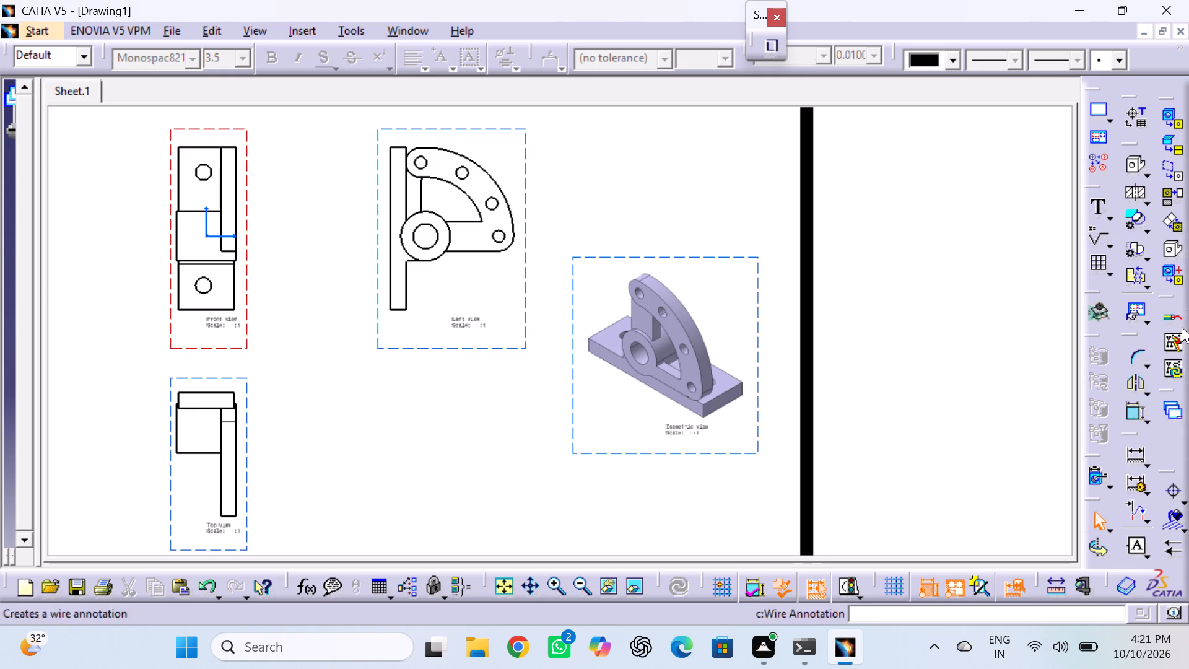
# Dimension the lower base plate hole in the front view, placing the dimension outside the plate's lower right corner.
pyautogui.doubleClick(1133, 453)
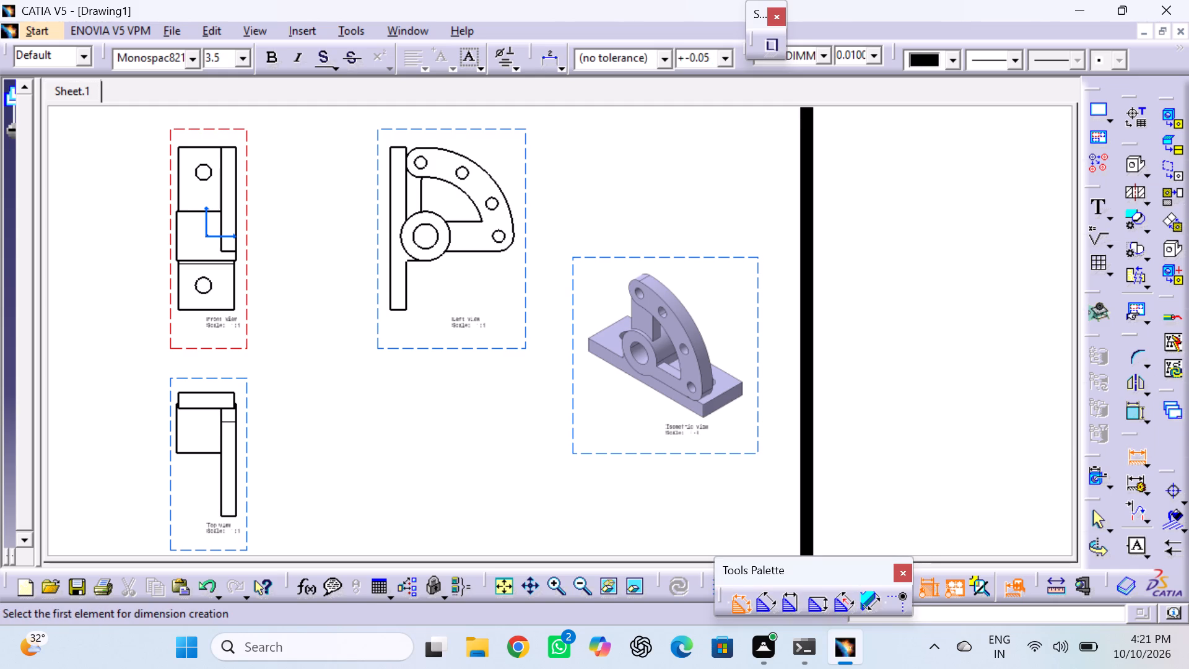
pyautogui.click(201, 294)
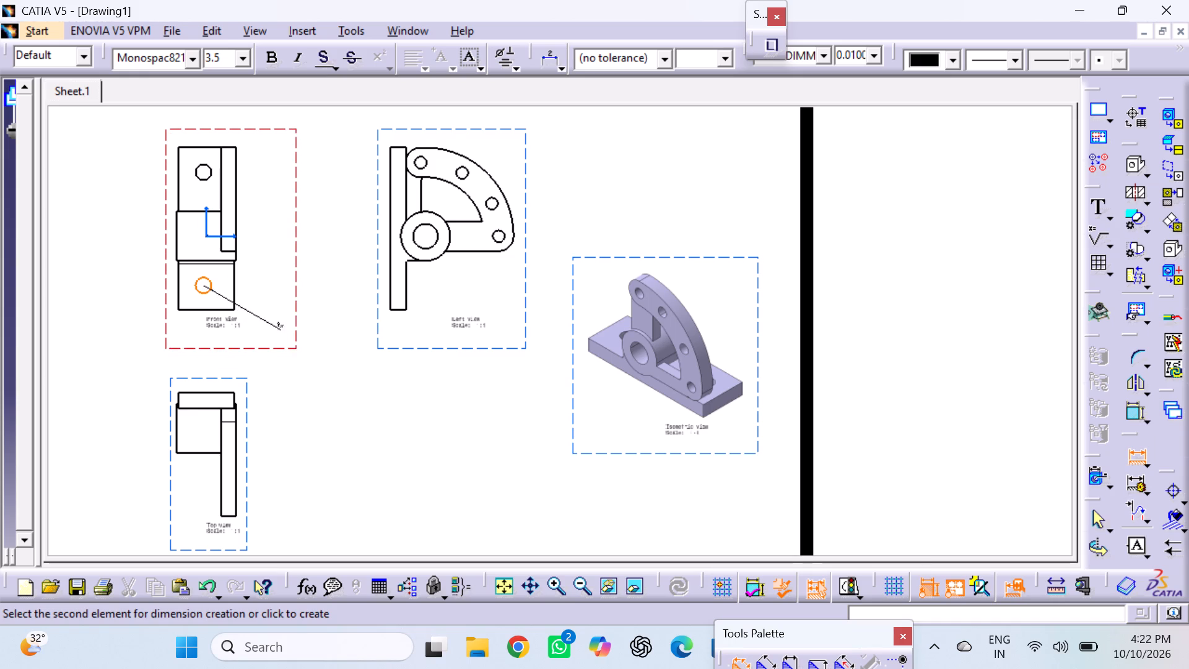
pyautogui.click(271, 324)
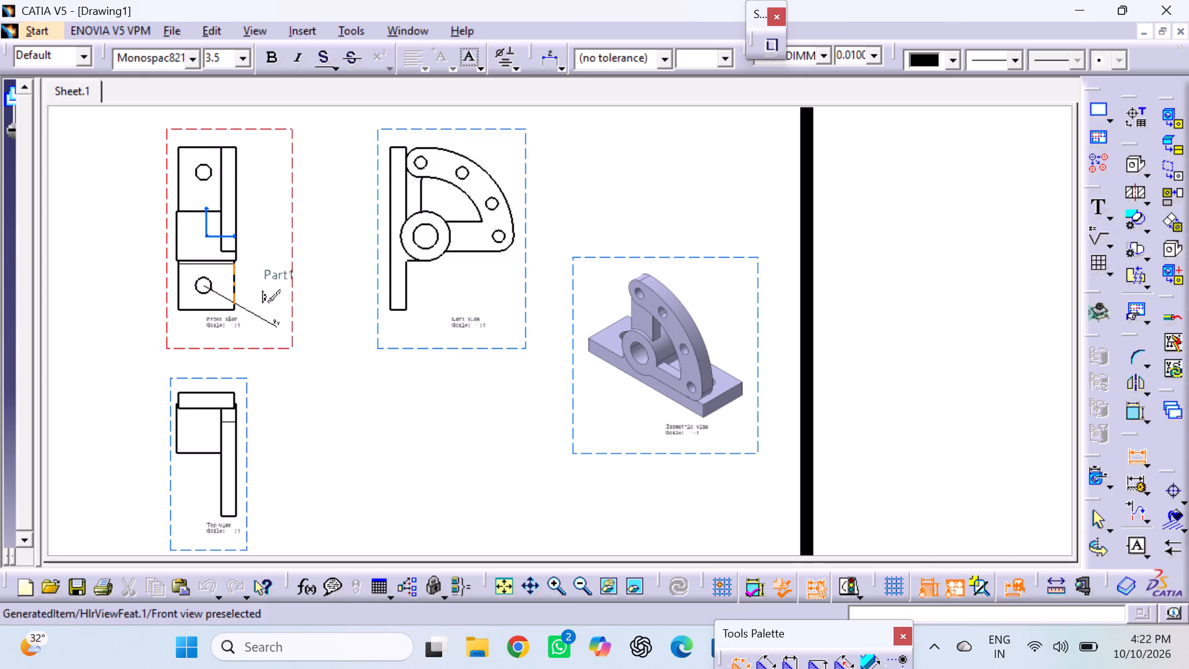
# Add vertical length dimensions in the front view: the lower plate section's right edge, and the left edges of the boss, upper plate and lower plate.
pyautogui.click(235, 282)
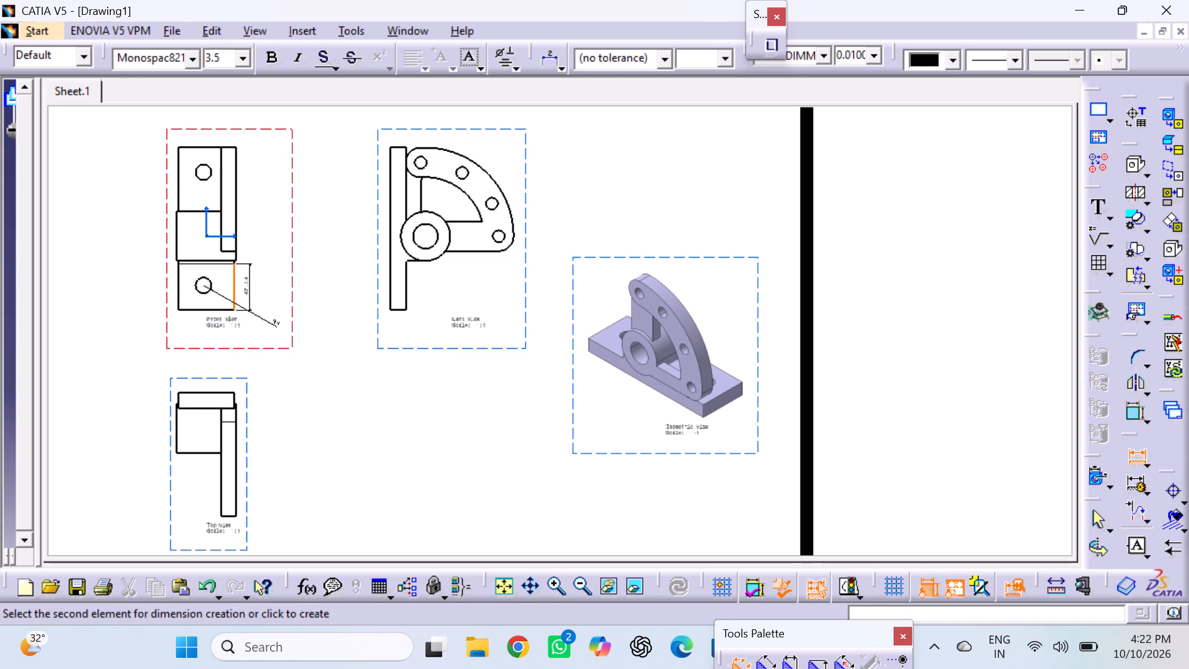
pyautogui.click(249, 286)
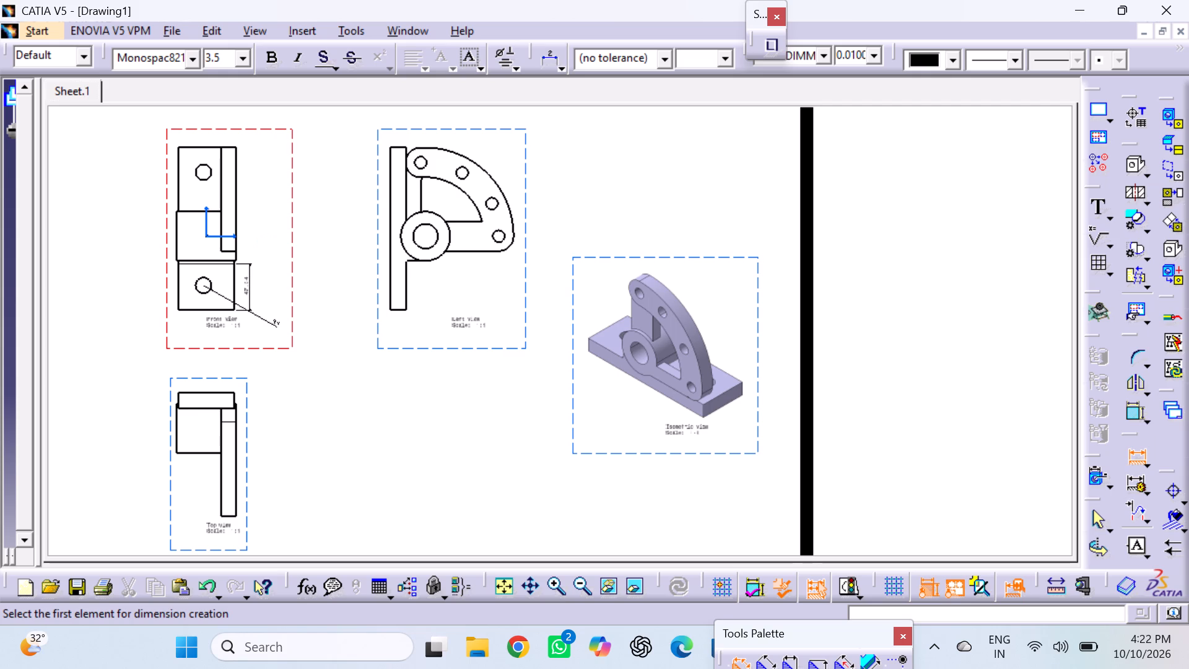
pyautogui.click(177, 239)
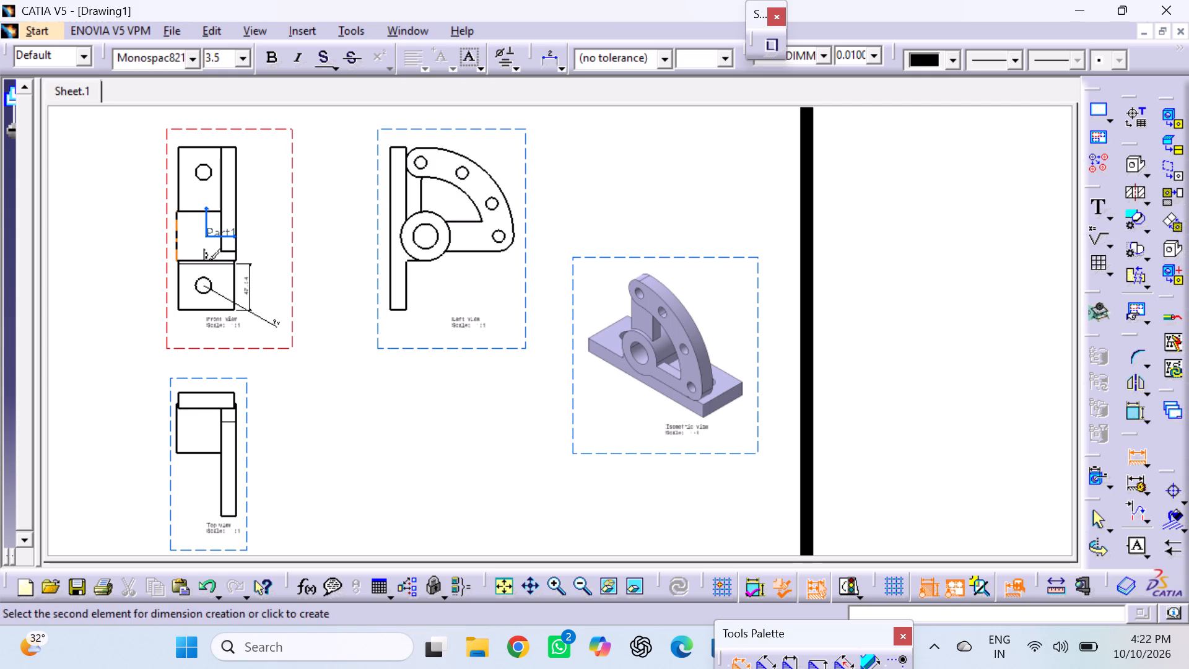
pyautogui.click(154, 237)
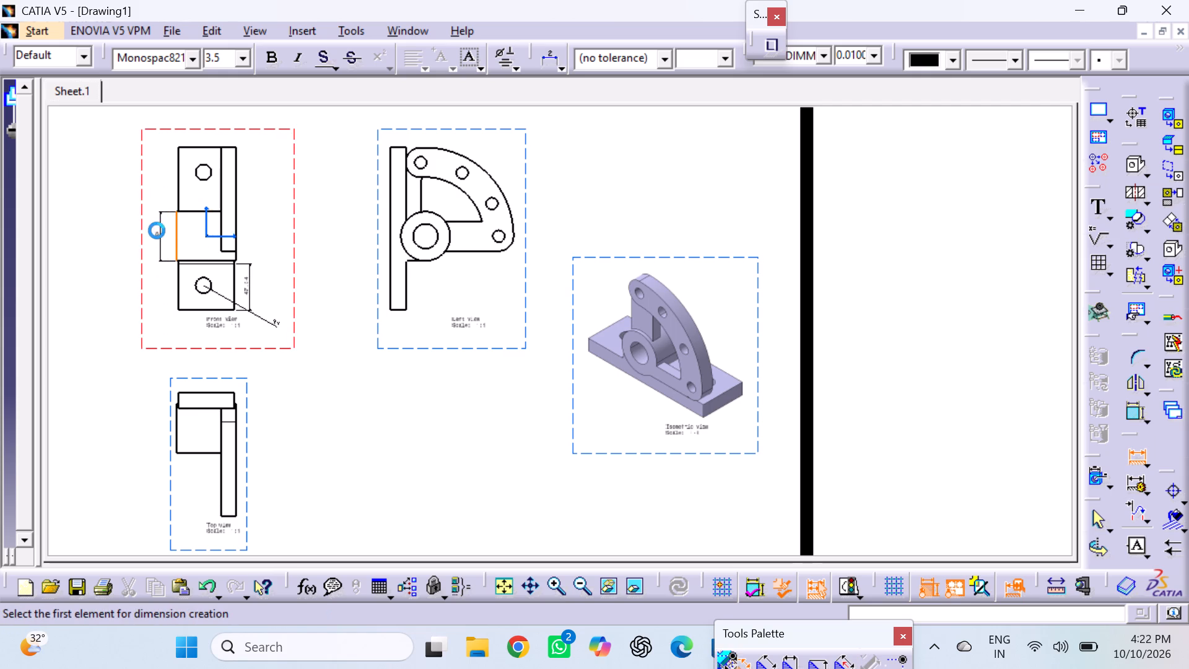
pyautogui.click(178, 196)
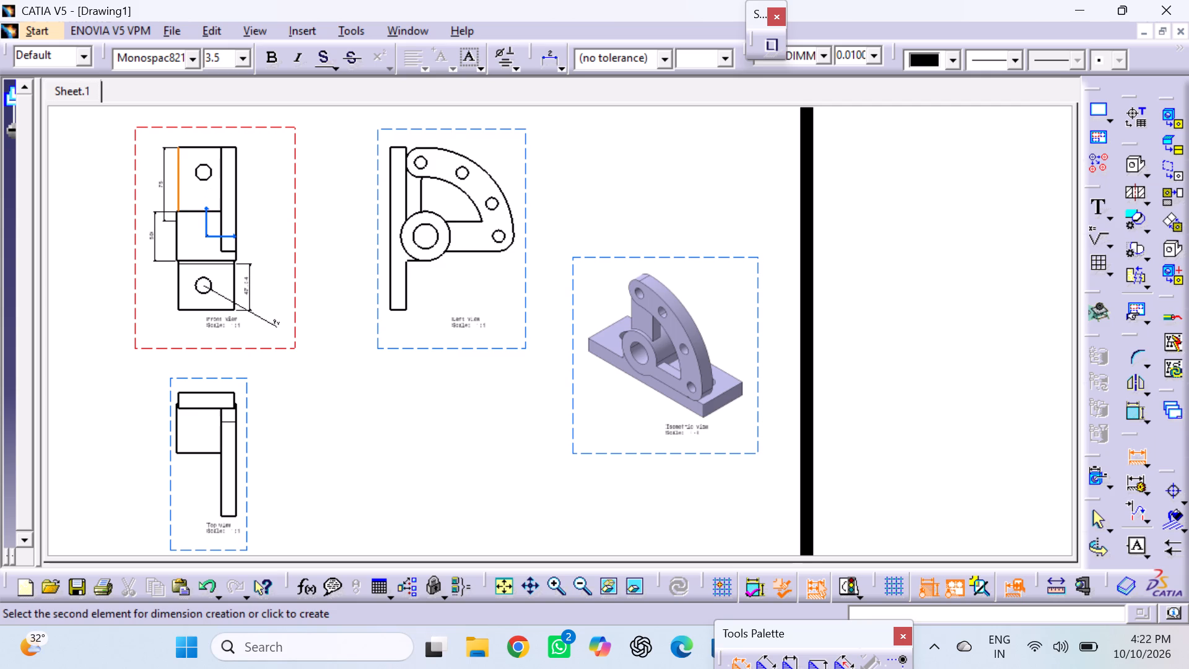
pyautogui.click(158, 191)
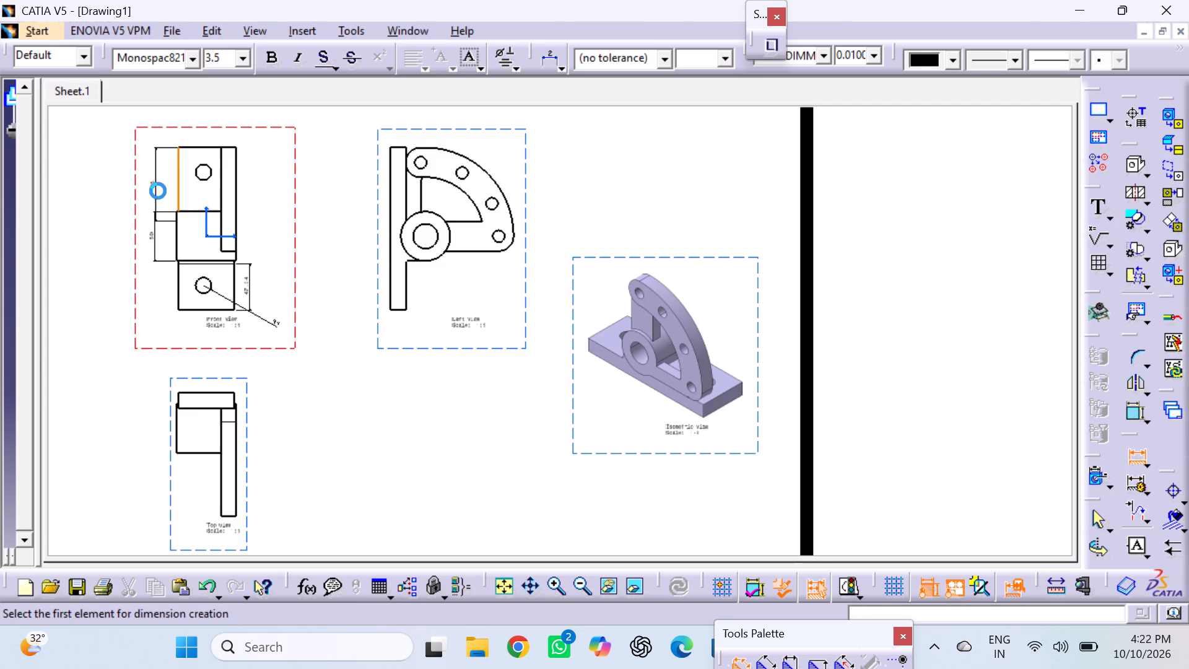
pyautogui.click(180, 293)
pyautogui.click(157, 289)
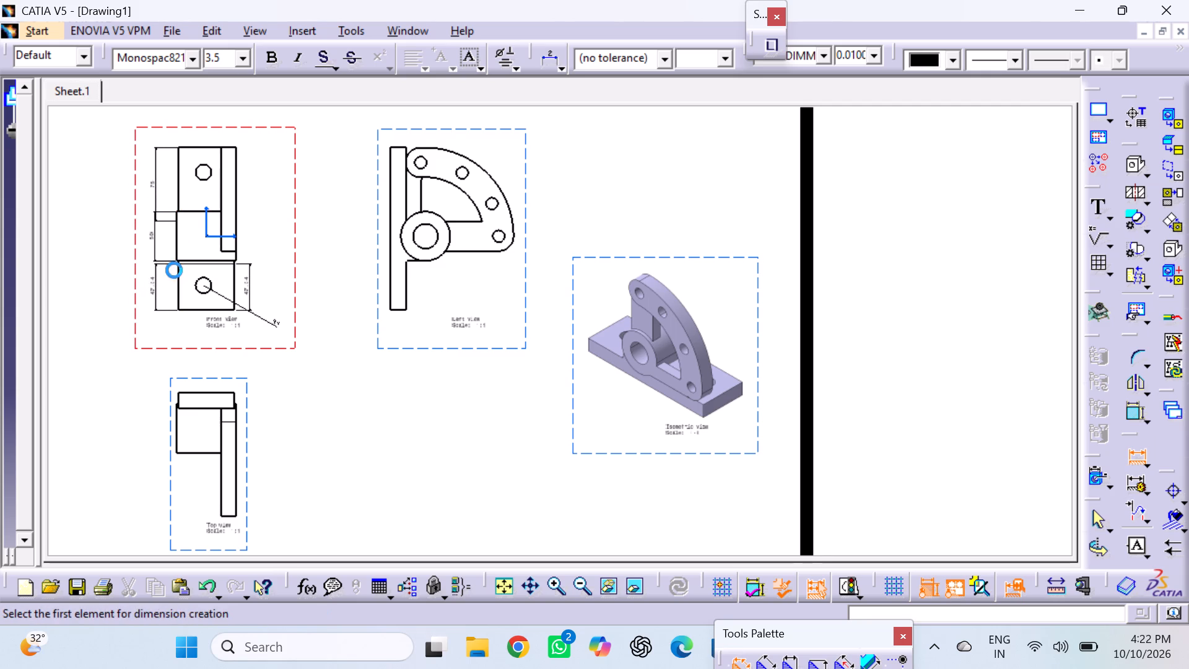
# Dimension the front view's horizontal distance from boss left edge to rib edge and the base plate's full width, stacking both below the view.
pyautogui.click(176, 238)
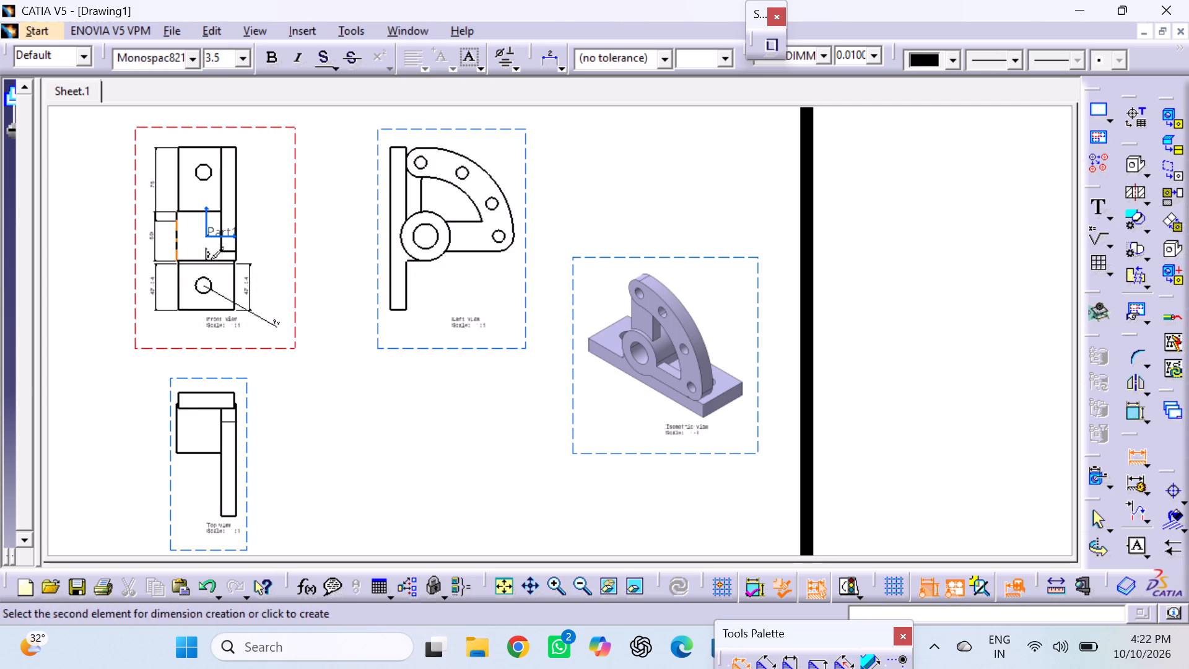
pyautogui.click(219, 240)
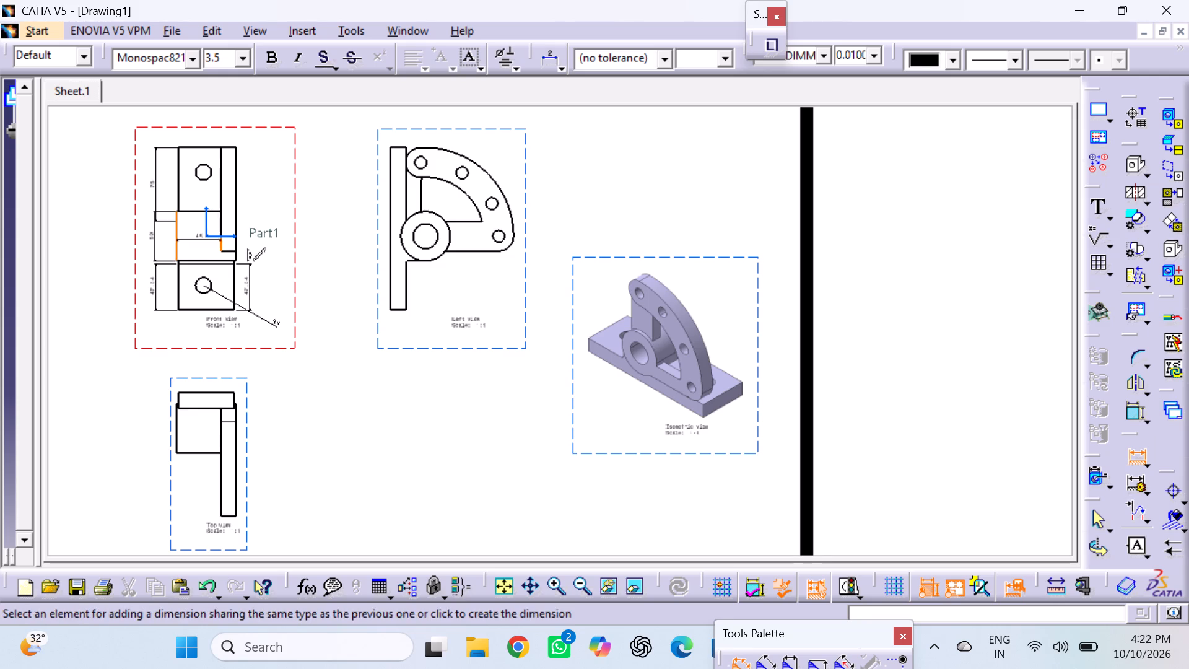
pyautogui.click(211, 338)
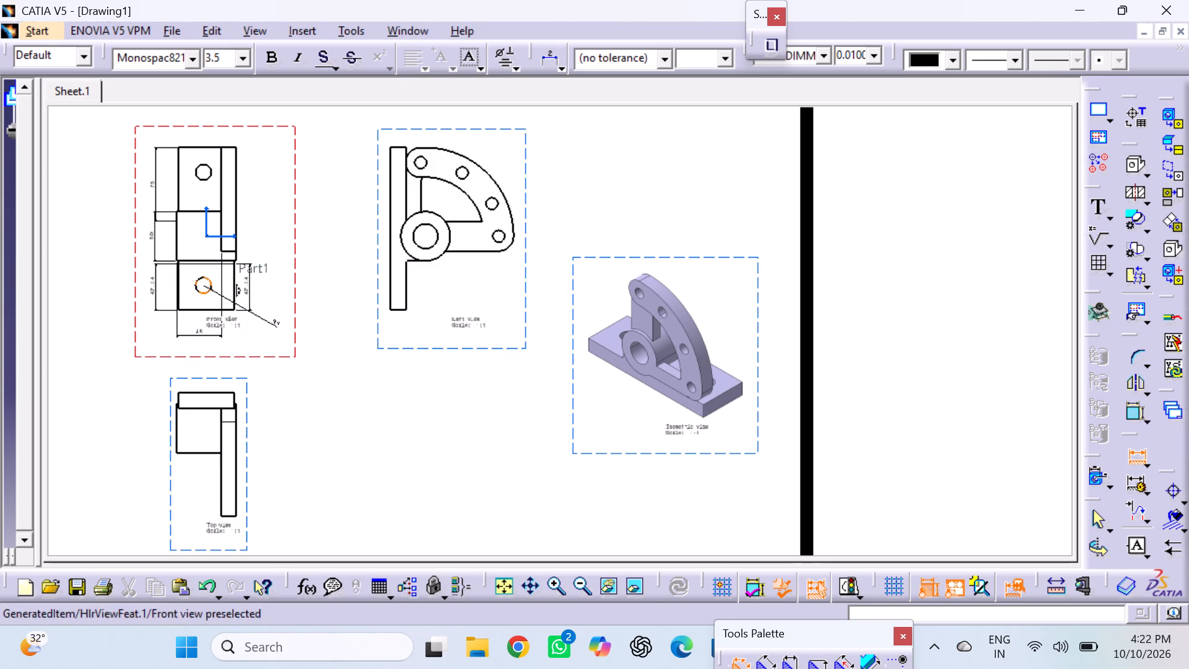
pyautogui.click(179, 295)
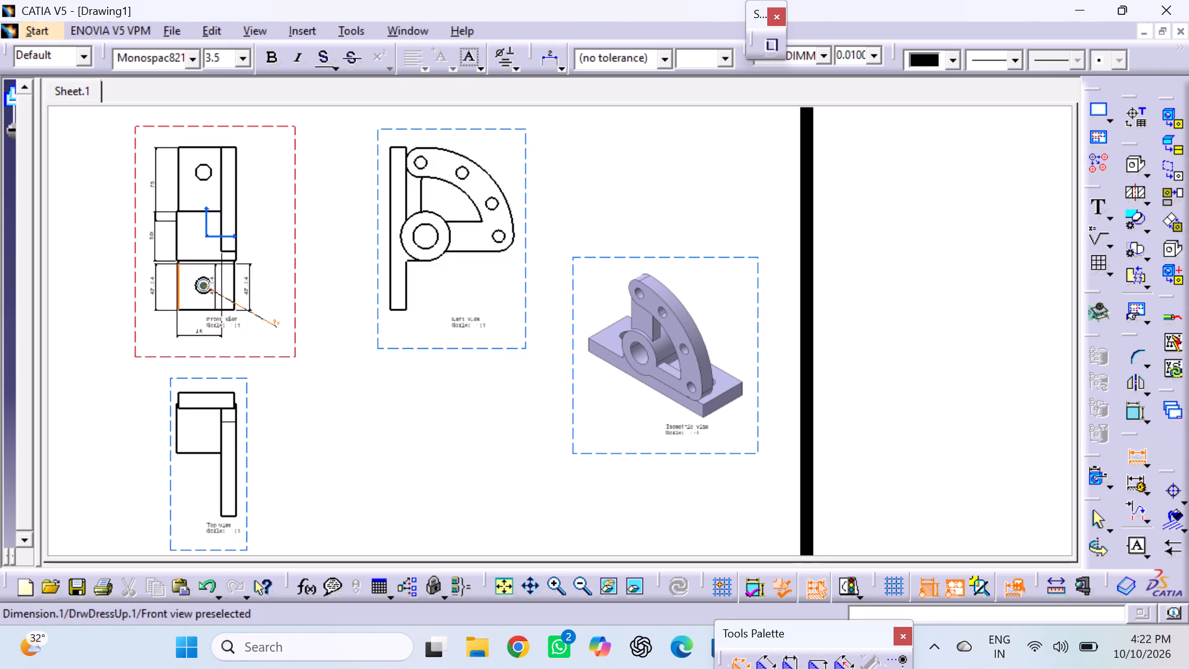
pyautogui.click(234, 298)
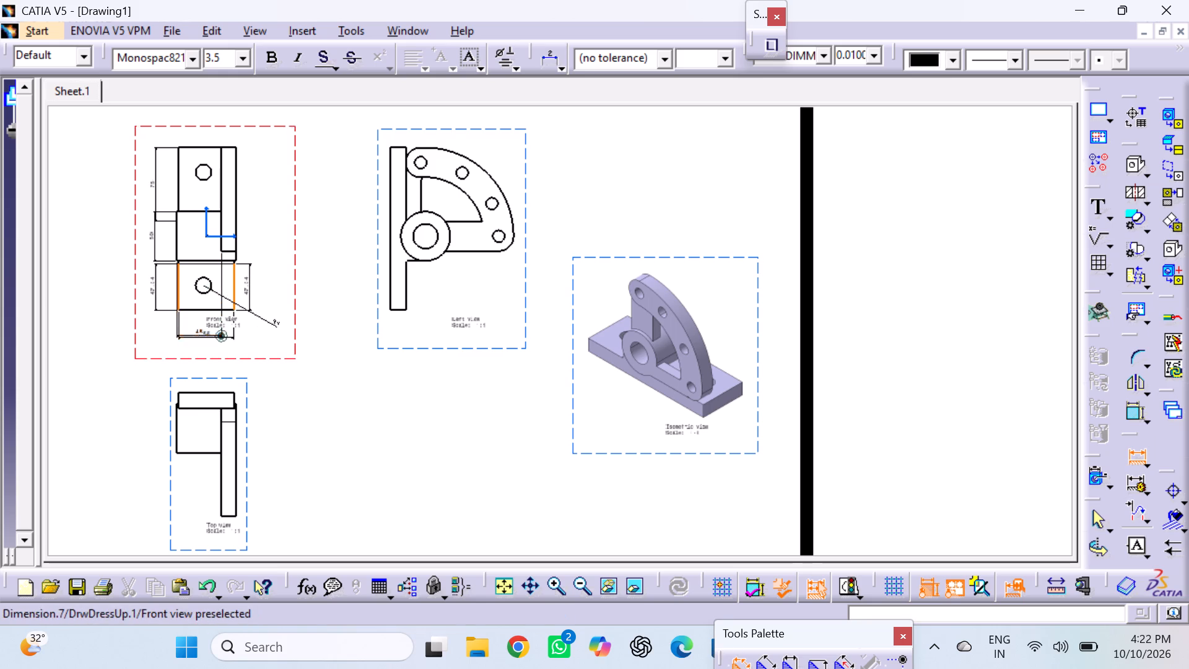
pyautogui.click(207, 353)
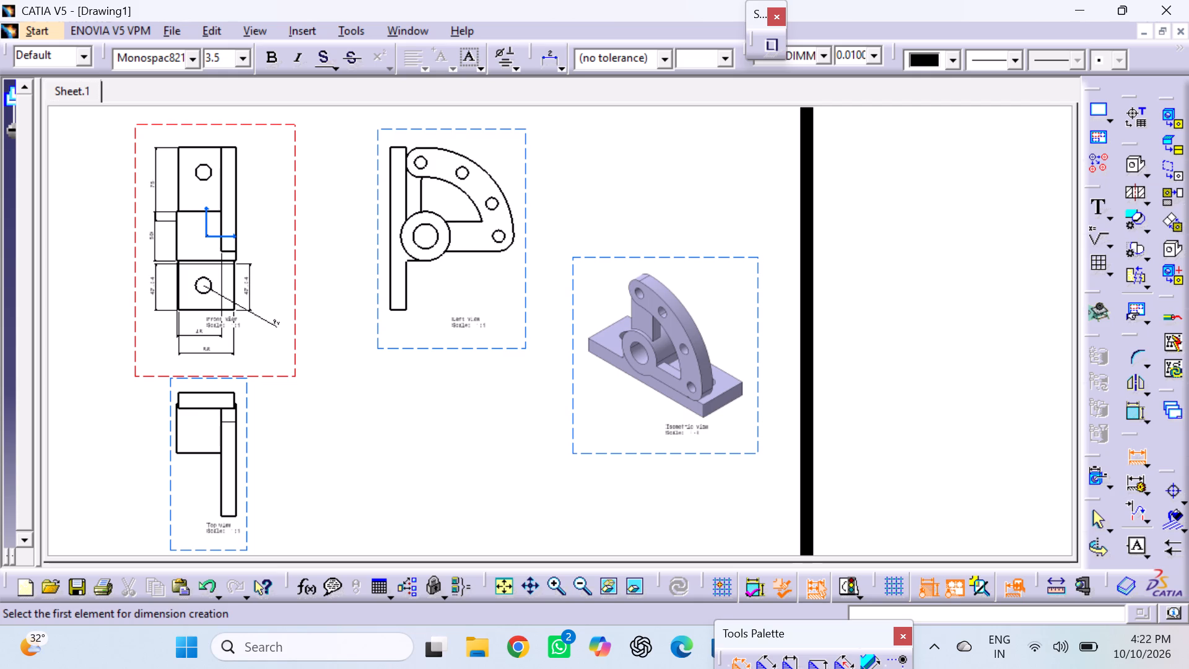
# Add three vertical dimensions right of the top view: rib outer edge, plate underside to rib end, and overall height from plate top to rib end.
pyautogui.click(235, 464)
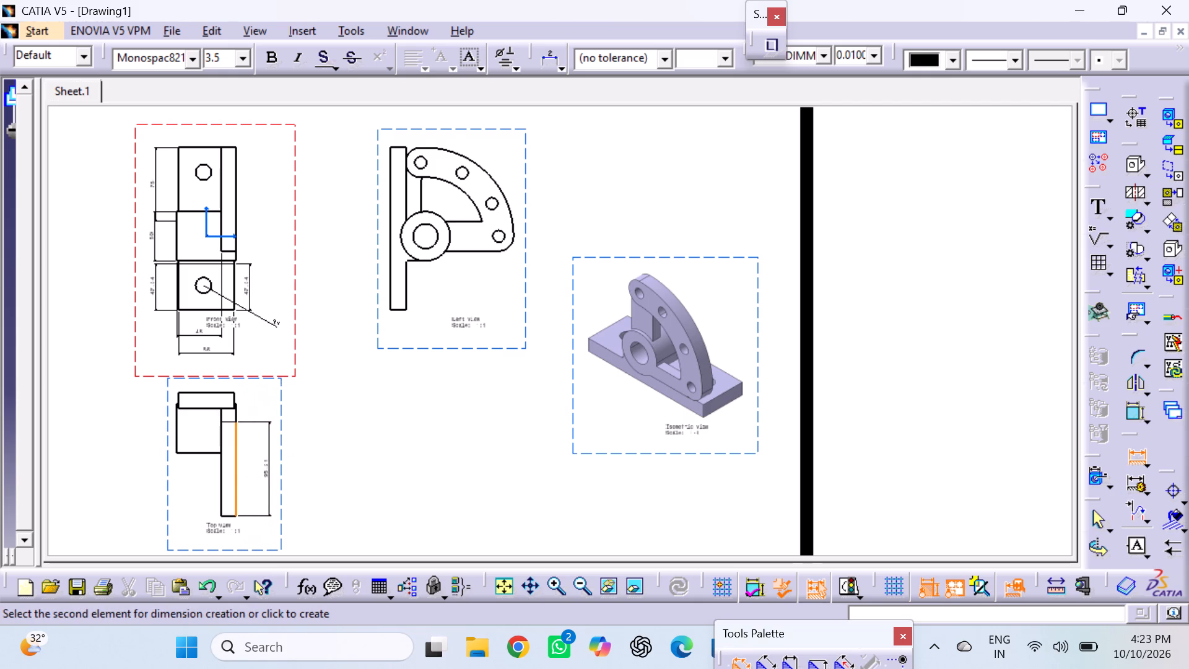
pyautogui.click(281, 473)
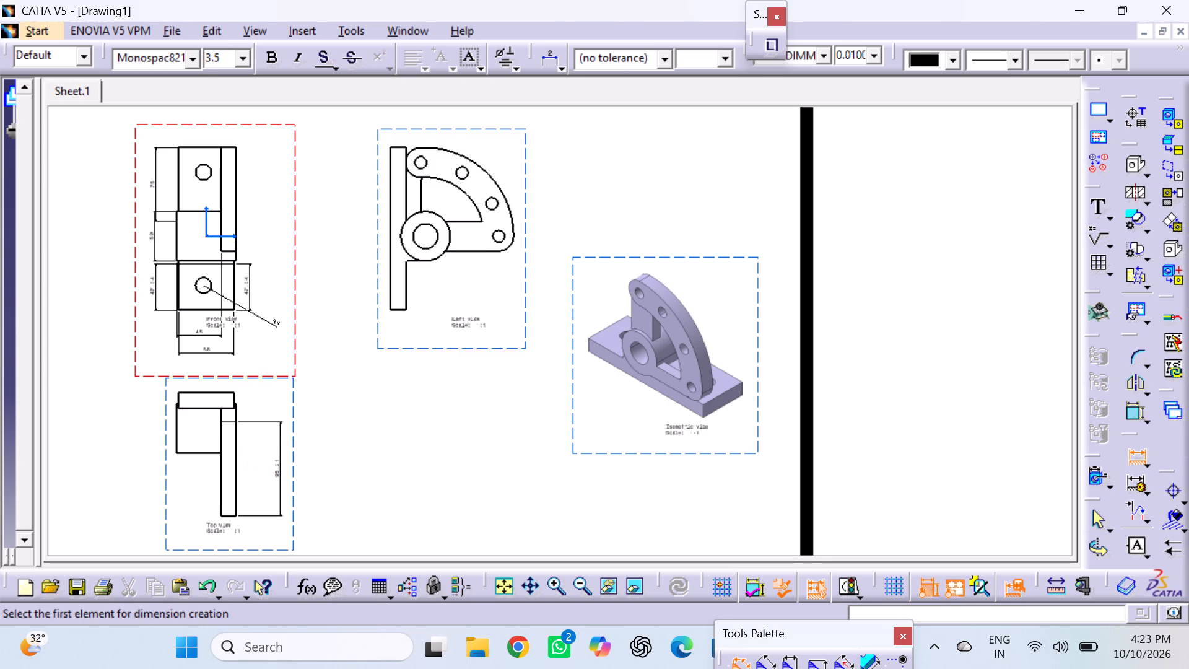
pyautogui.click(232, 409)
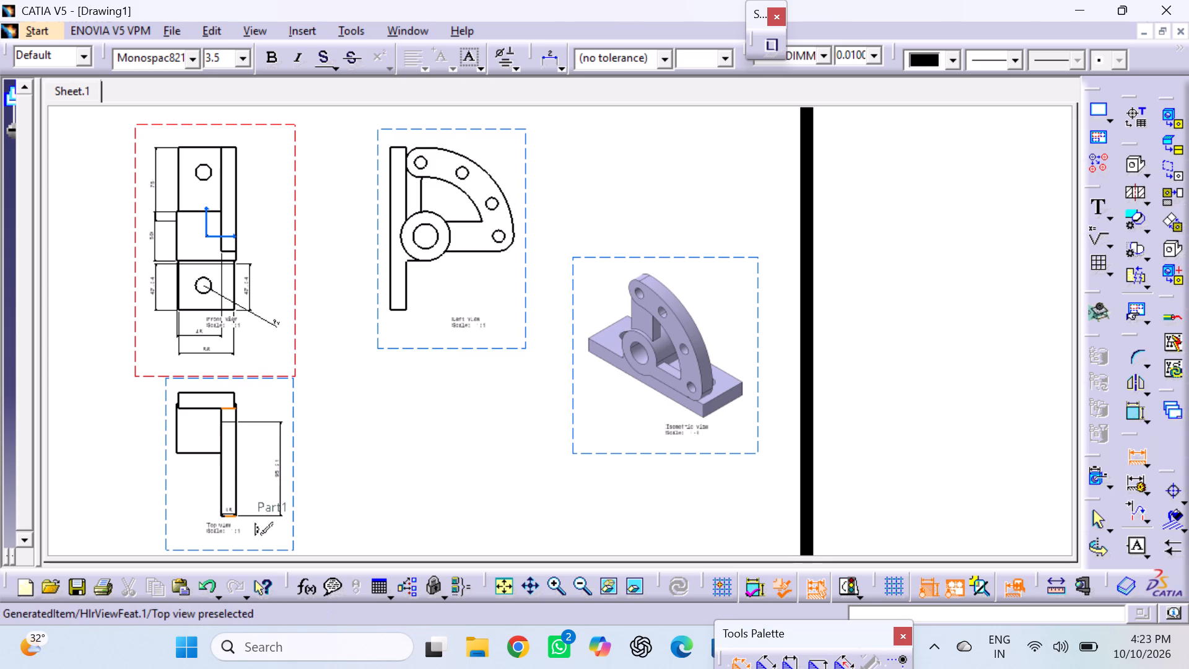
pyautogui.click(228, 515)
pyautogui.click(266, 465)
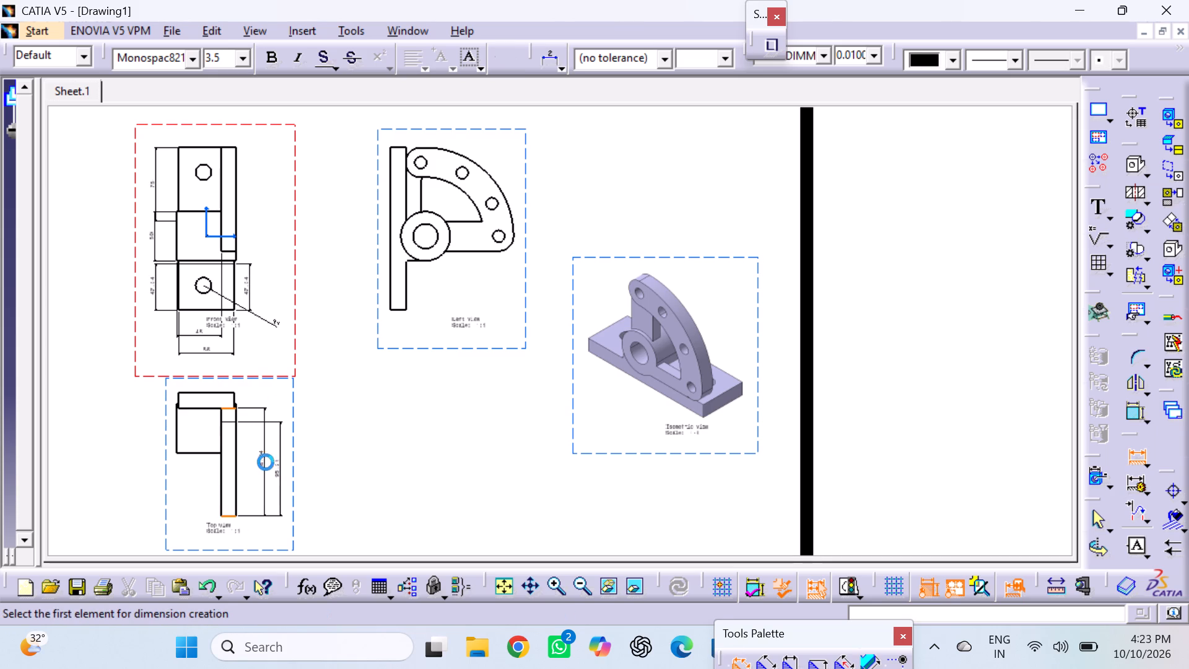
pyautogui.click(225, 393)
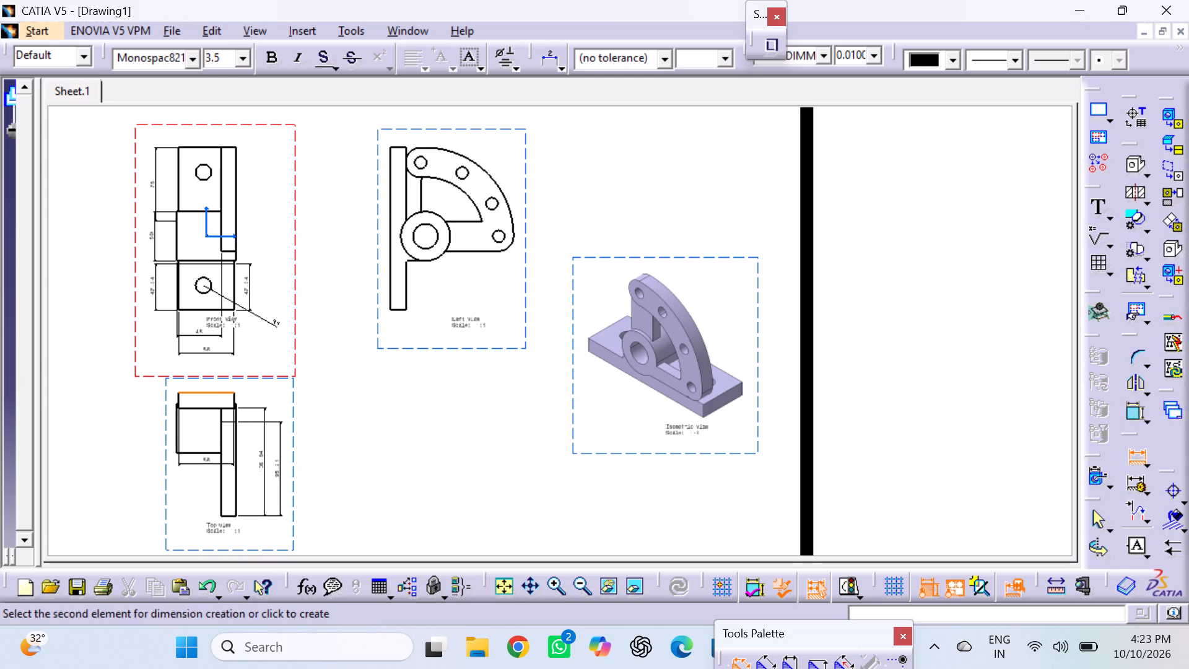
pyautogui.click(229, 515)
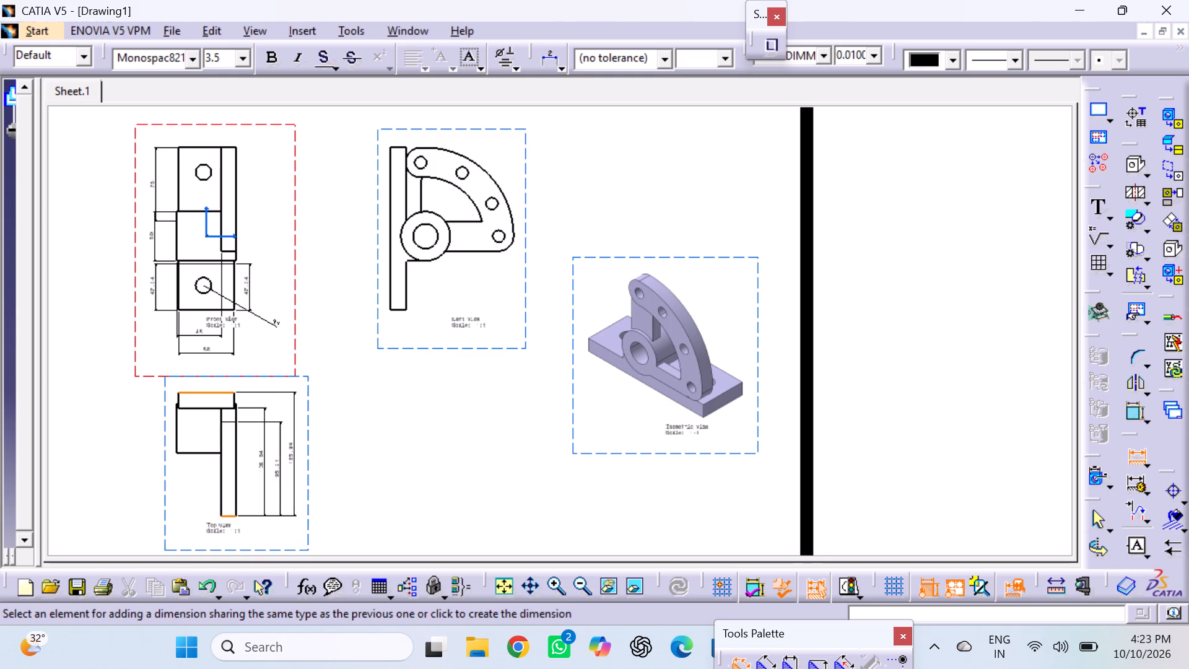
pyautogui.click(294, 494)
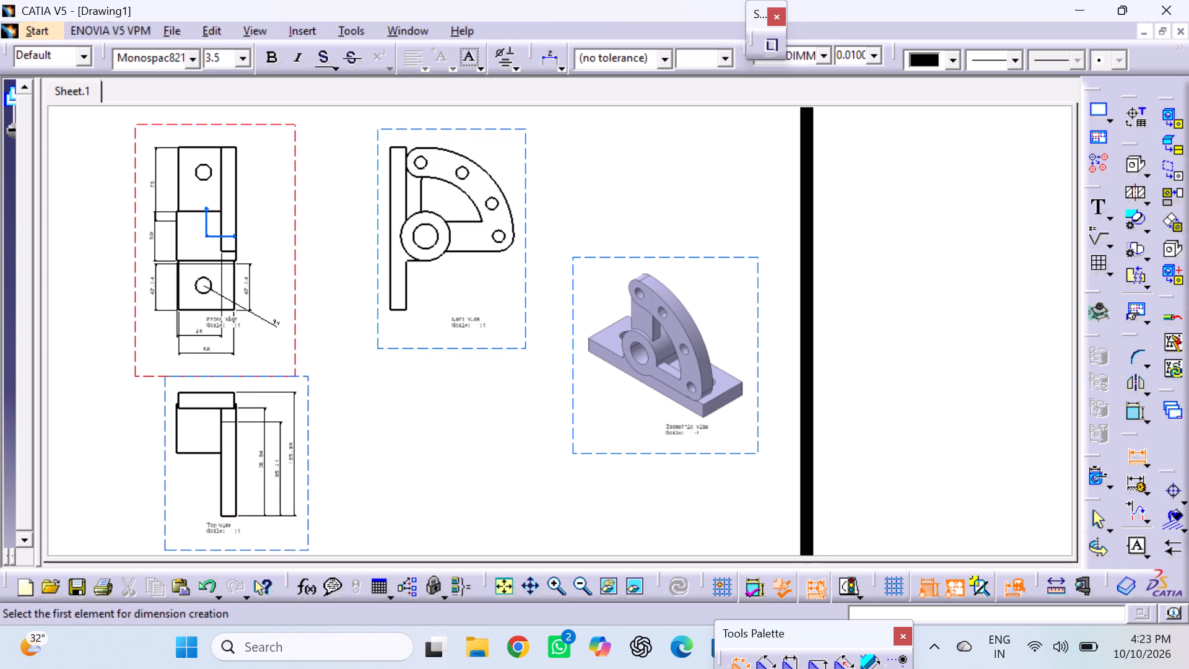
# Dimension the top view's widths, placing the base plate width above the plate and the boss width below the boss.
pyautogui.click(224, 391)
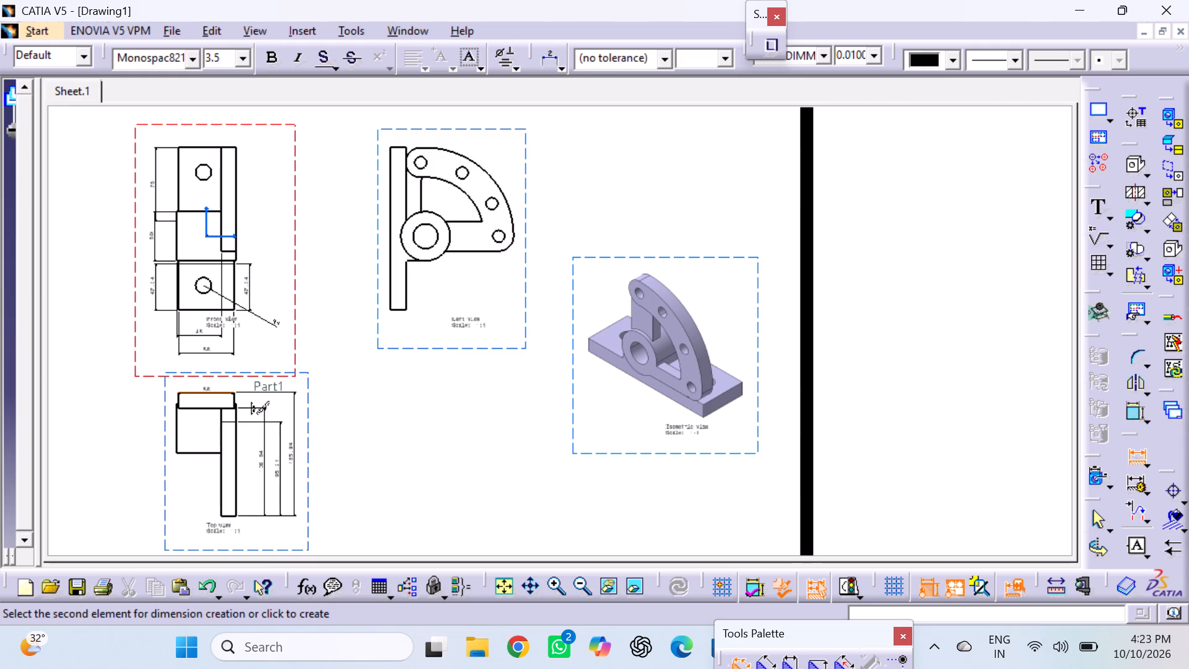
pyautogui.click(229, 374)
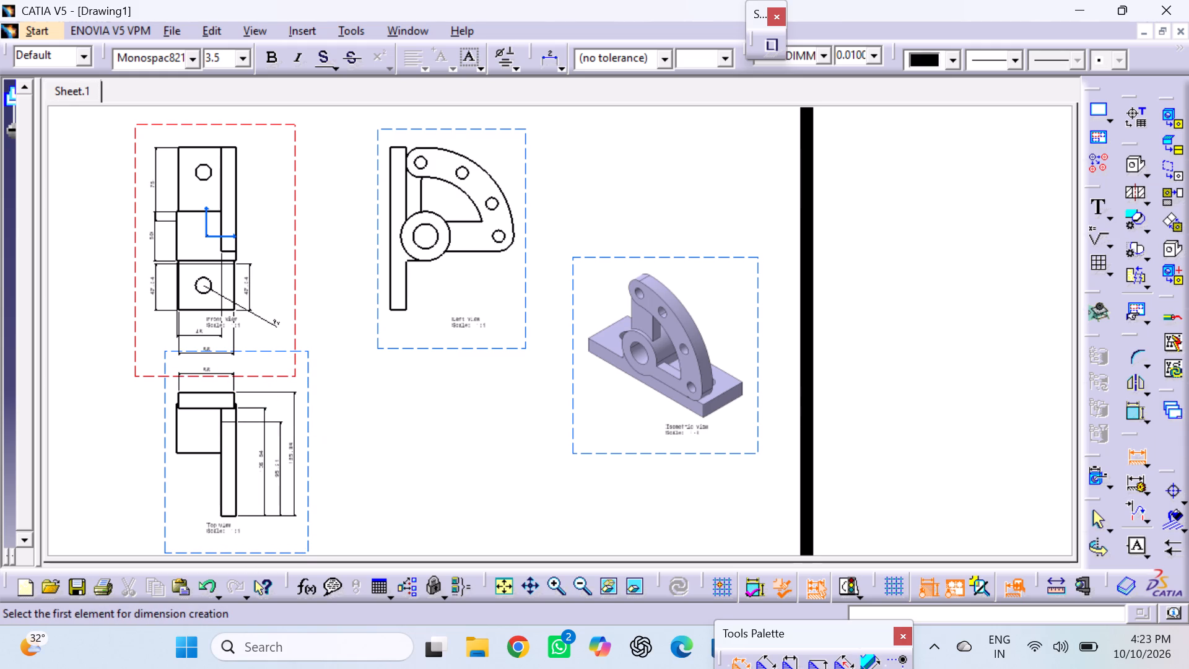
pyautogui.click(196, 453)
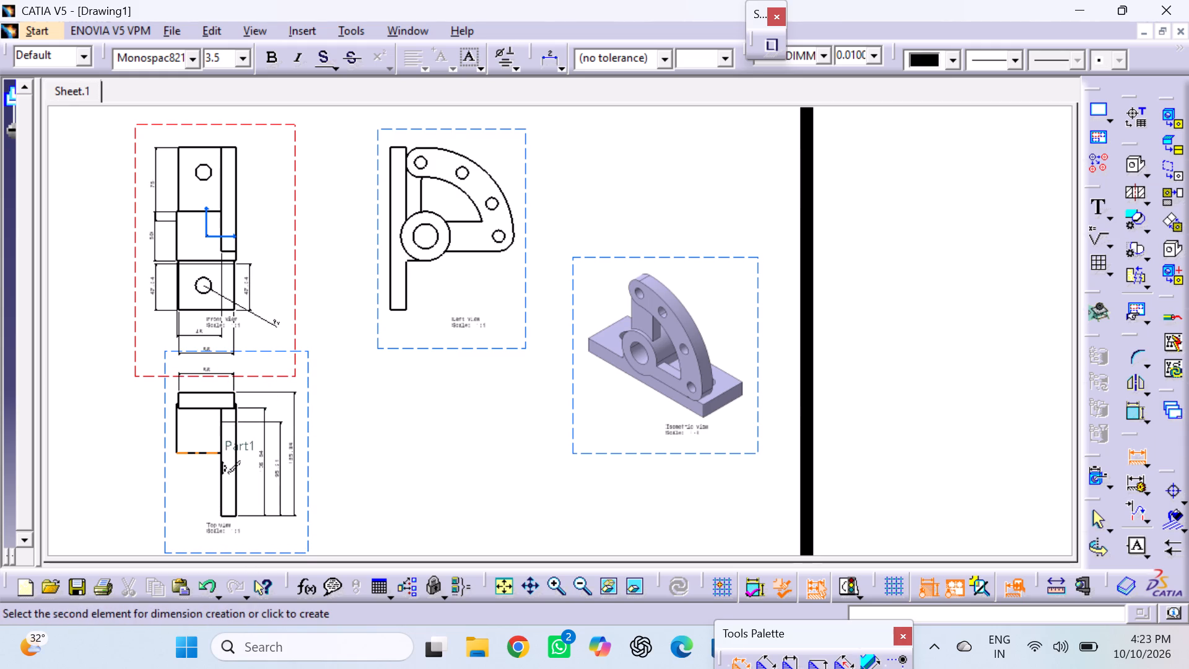
pyautogui.click(201, 479)
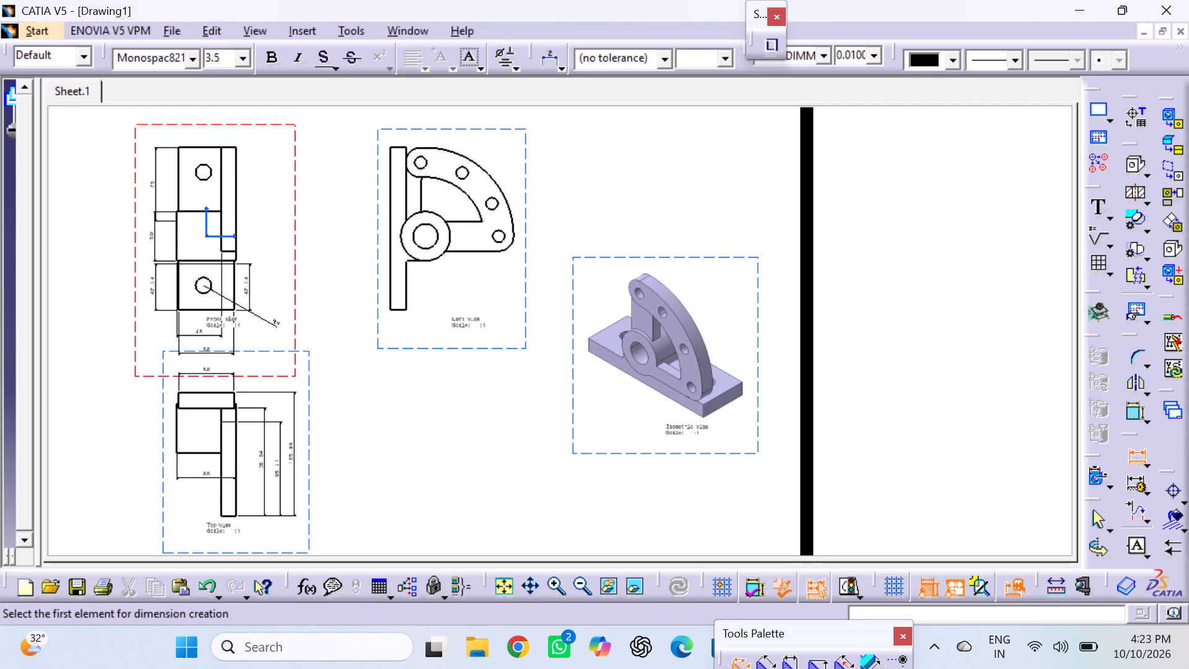
# Dimension the left view's boss outer circle, bore, inner and outer sector arcs, and the lowest small sector hole, with the values placed outside the shape.
pyautogui.click(438, 257)
pyautogui.click(454, 291)
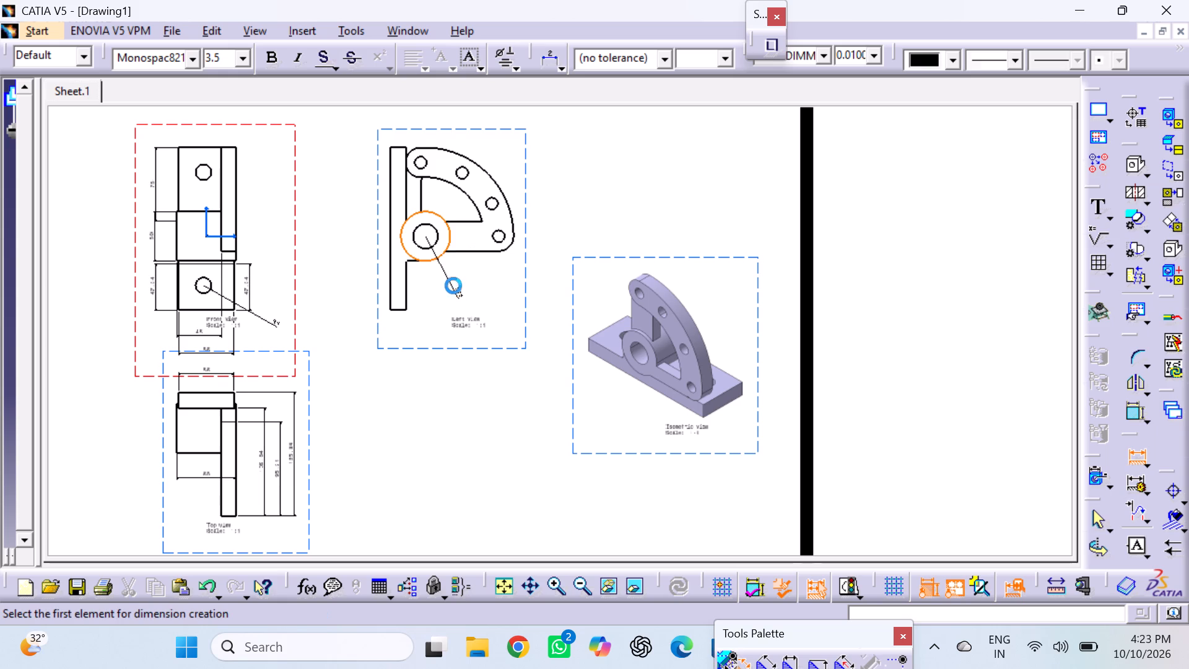
pyautogui.click(439, 237)
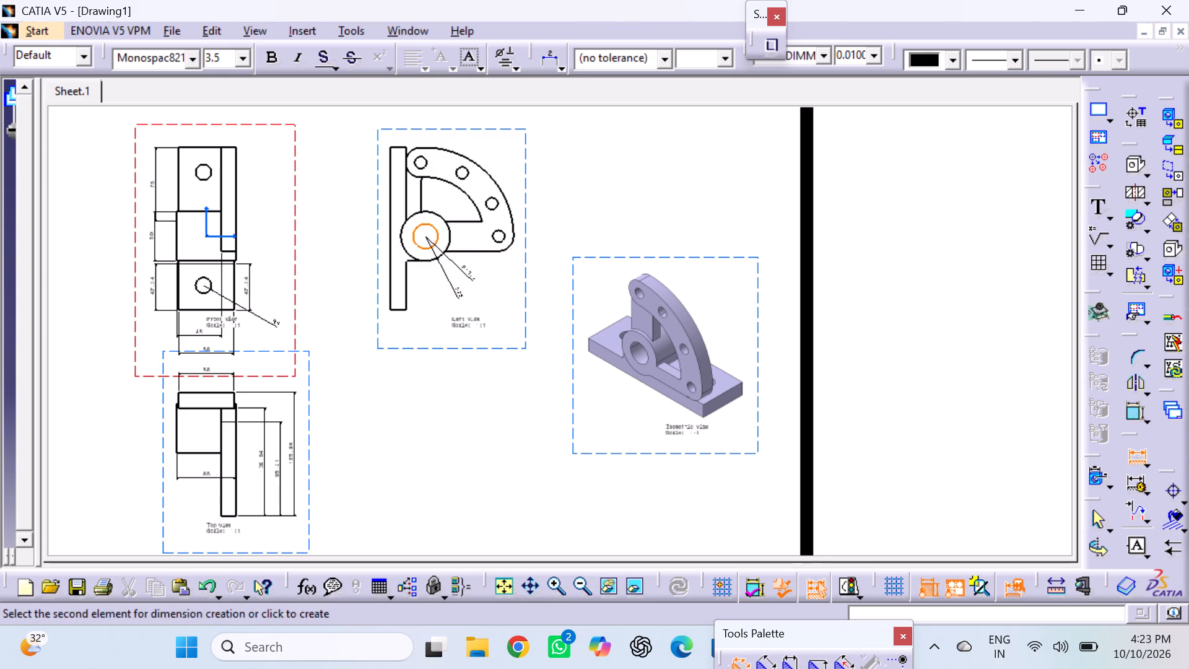
pyautogui.click(468, 278)
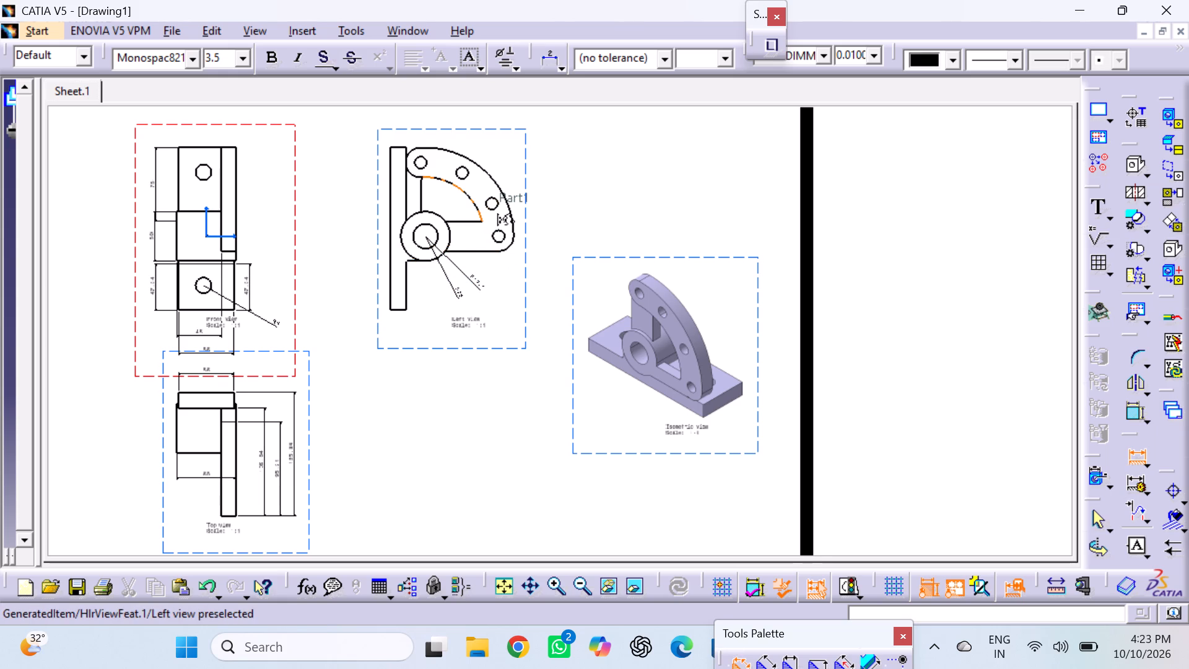
pyautogui.click(471, 203)
pyautogui.click(500, 164)
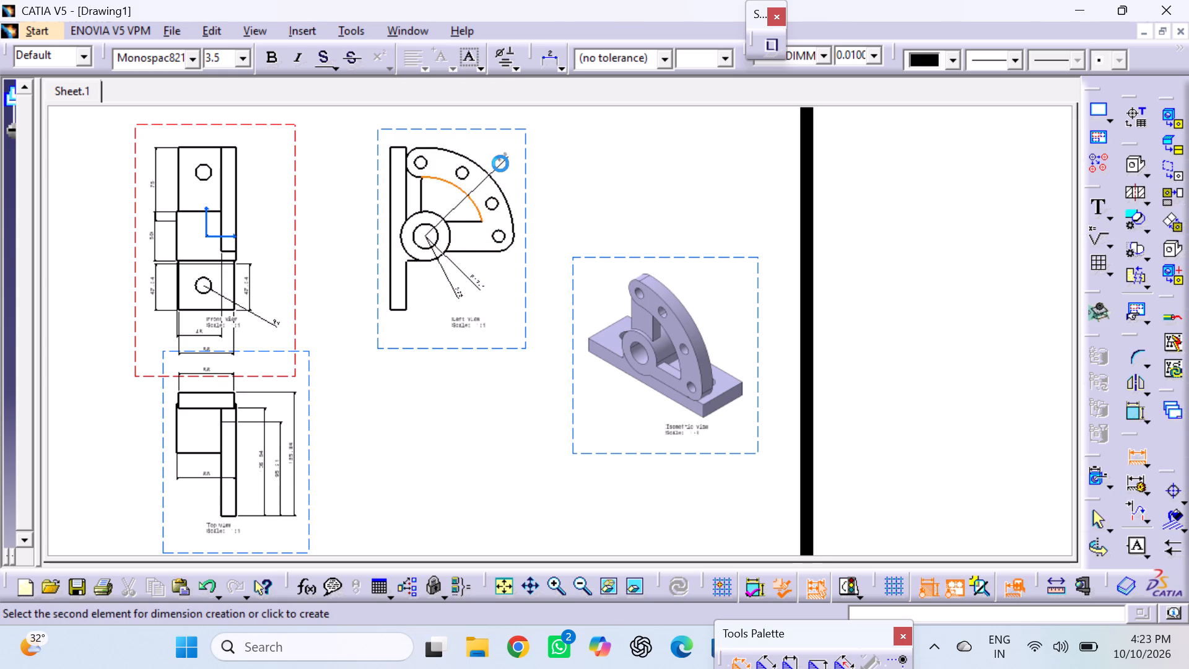
pyautogui.click(503, 198)
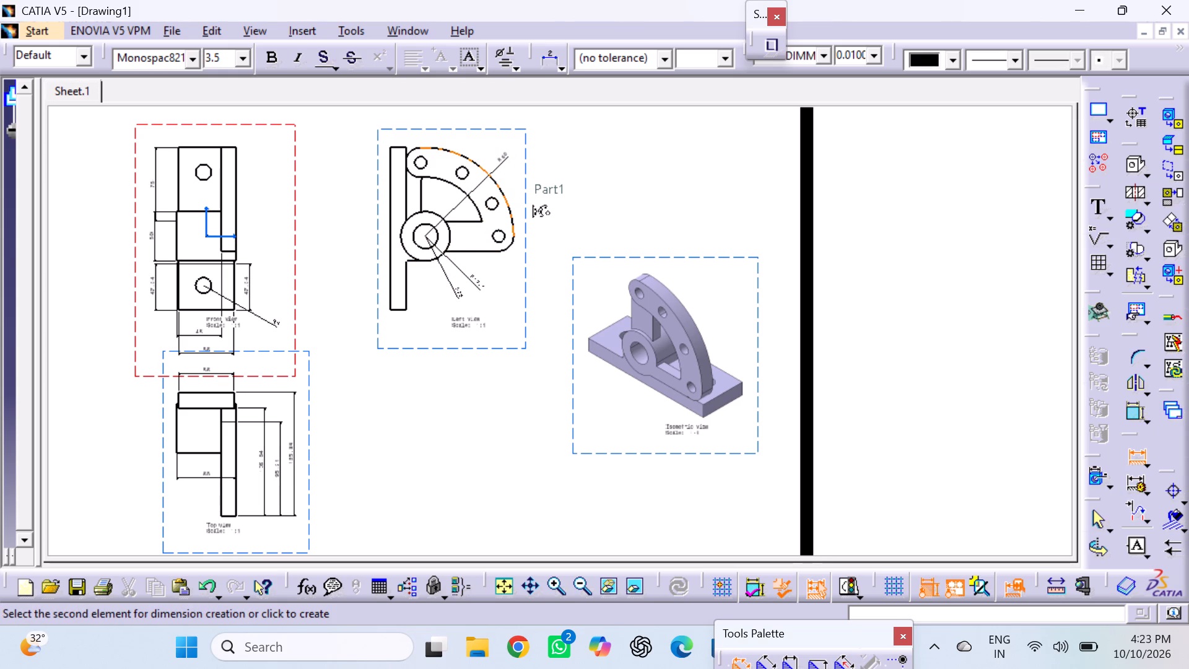
pyautogui.click(518, 178)
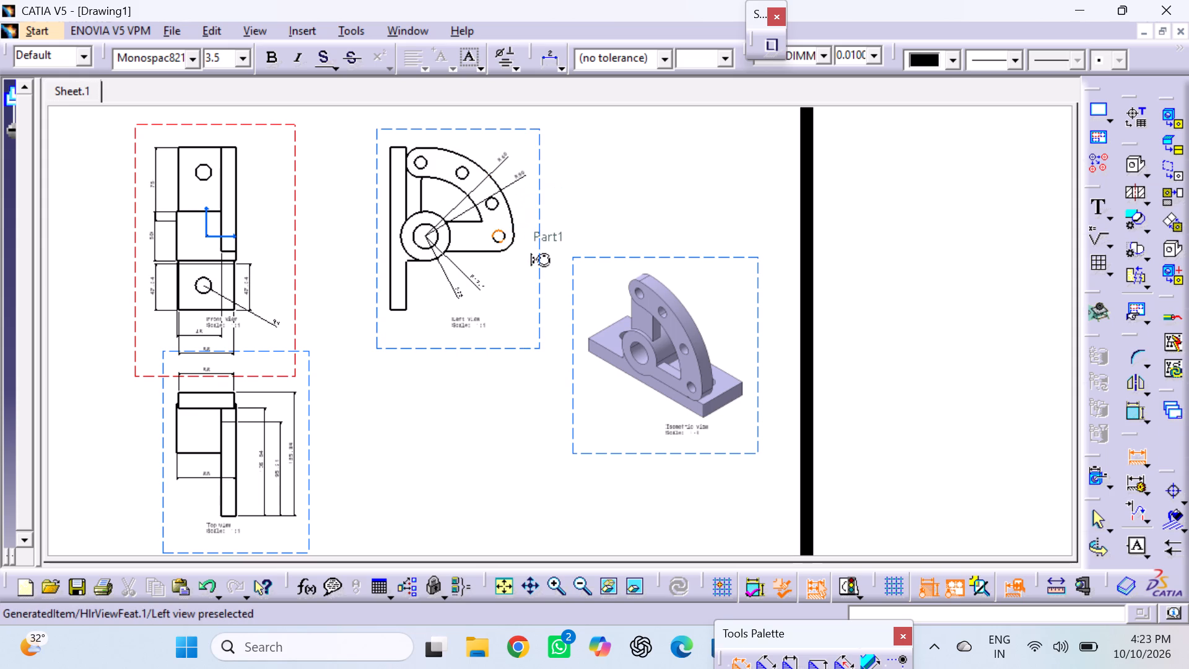
pyautogui.click(502, 243)
pyautogui.click(512, 274)
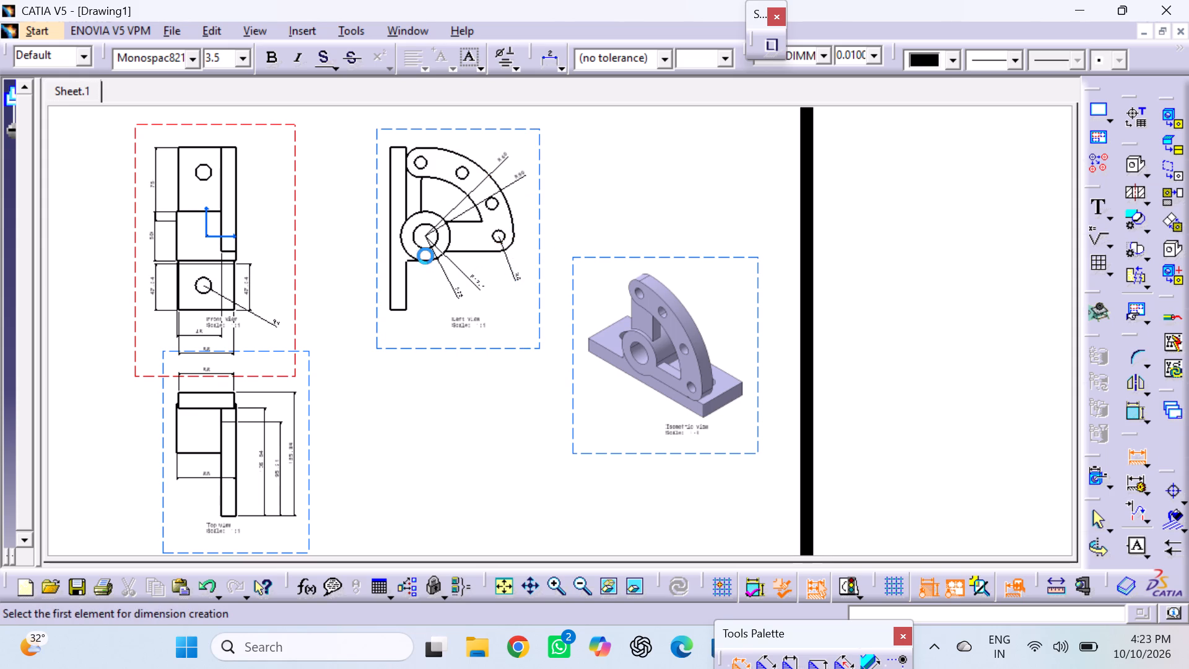
# Dimension the left view's base plate thickness and the distance from plate outer face to the sector's inner vertical edge, stacking both above the view.
pyautogui.click(391, 167)
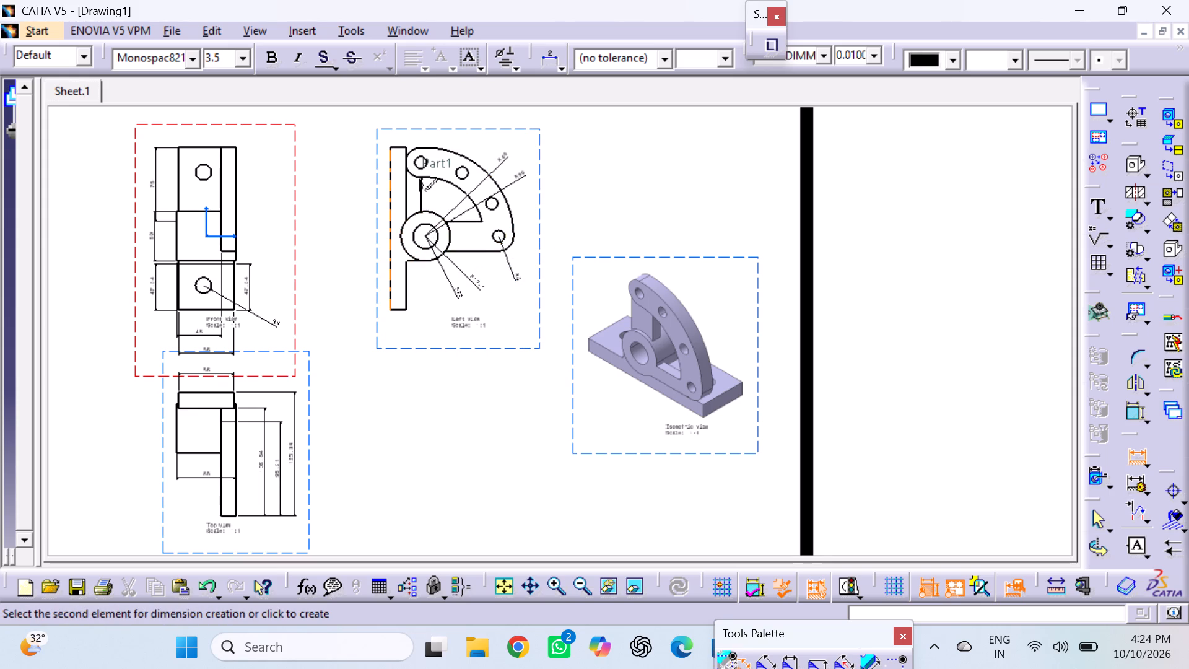
pyautogui.click(404, 185)
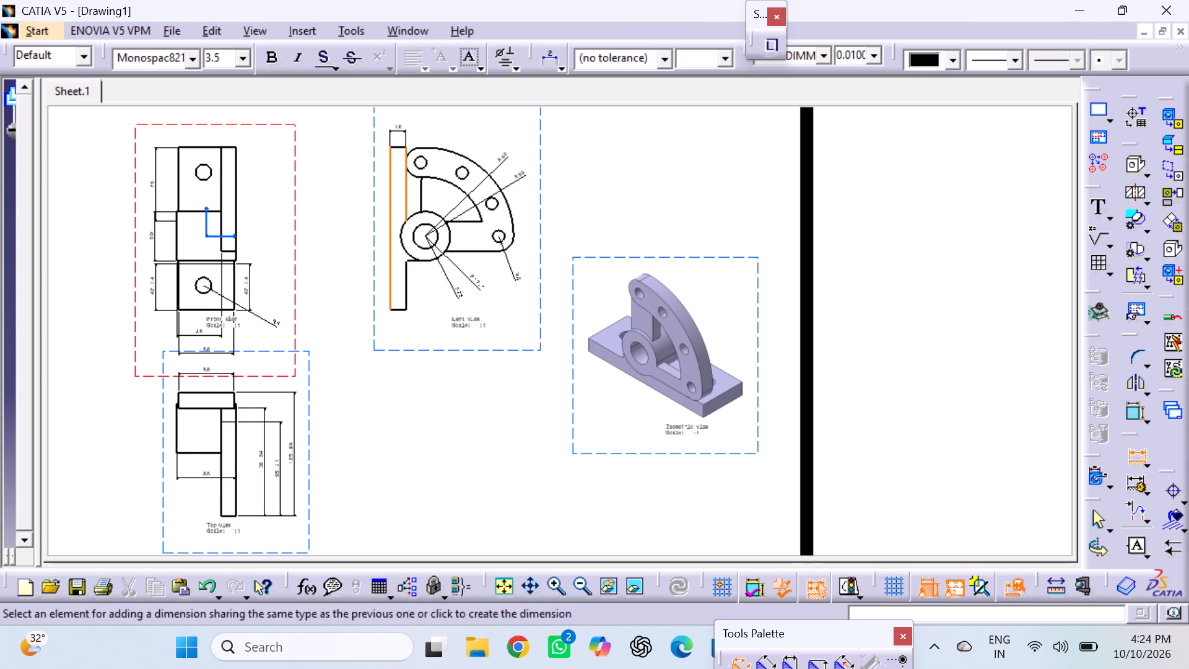
pyautogui.click(406, 132)
pyautogui.click(388, 198)
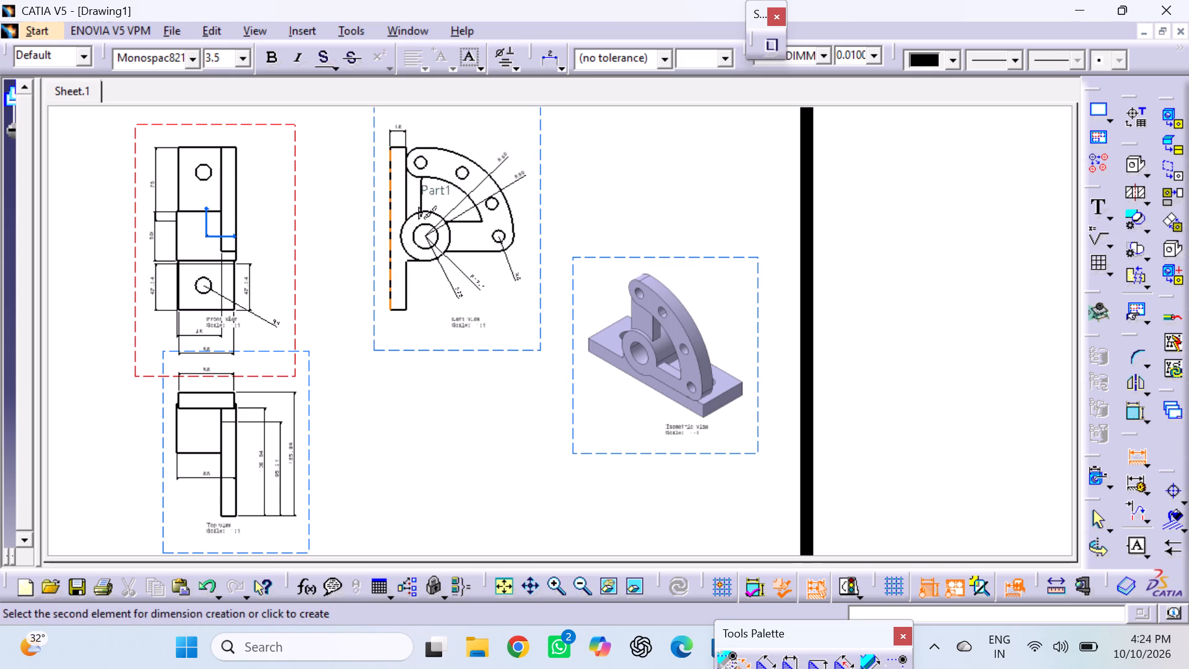
pyautogui.click(420, 199)
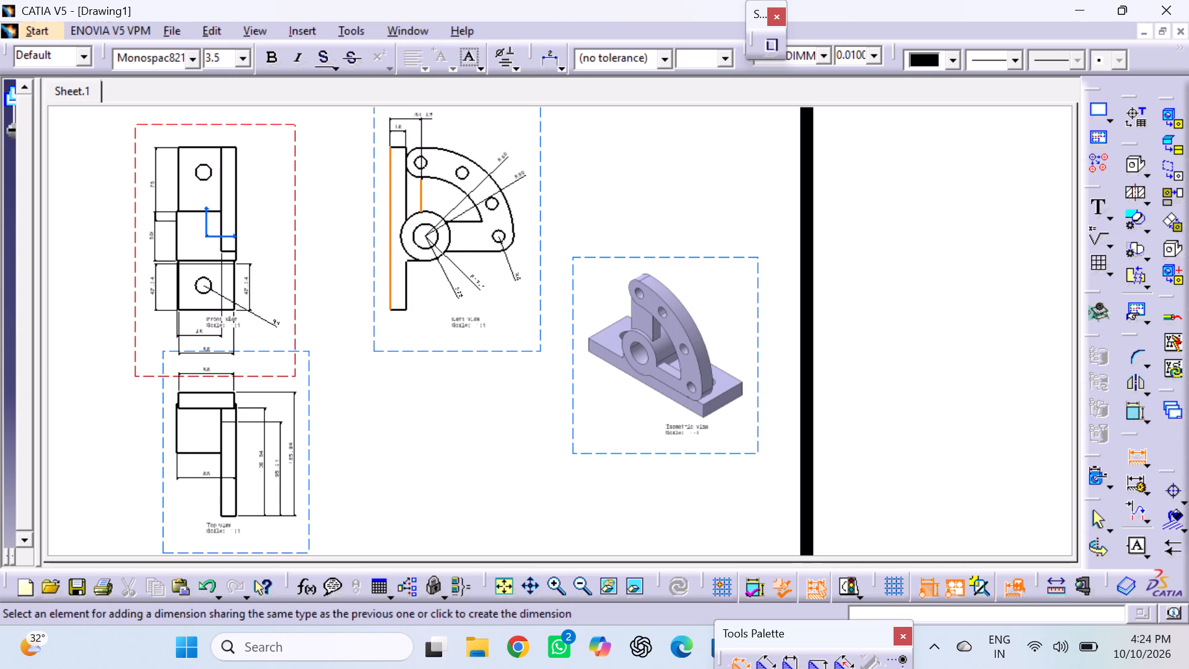
pyautogui.click(422, 119)
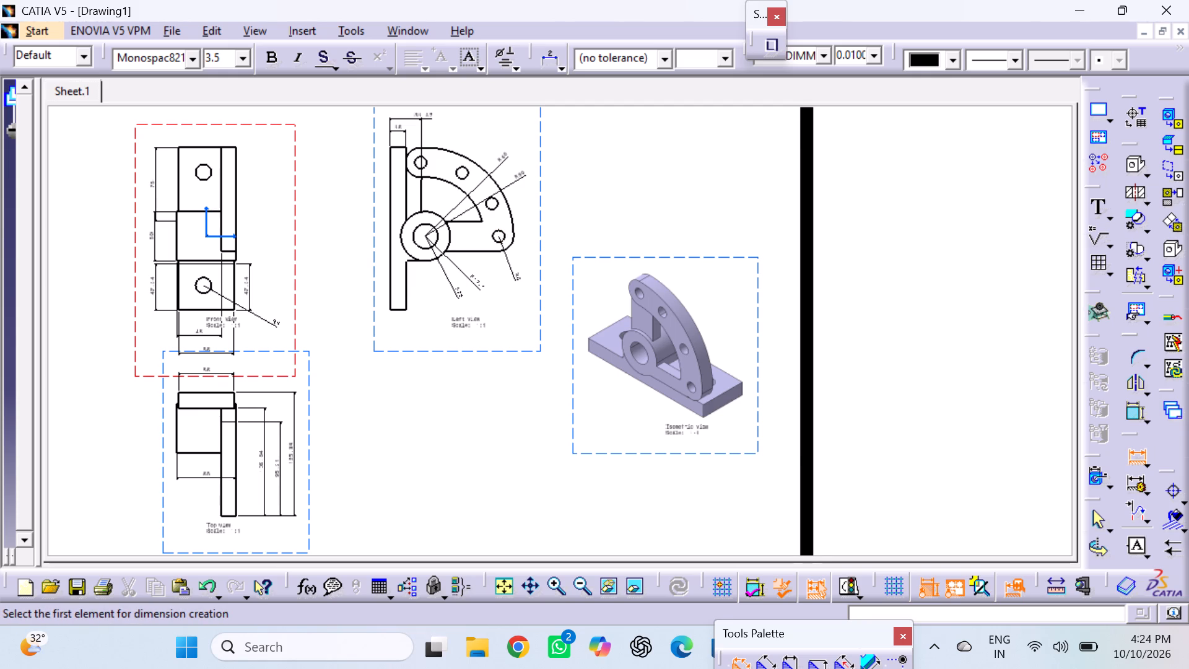
# Save the drawing as a PDF named Drawing2 in the catia parts folder.
pyautogui.hotkey('ctrl', 's')
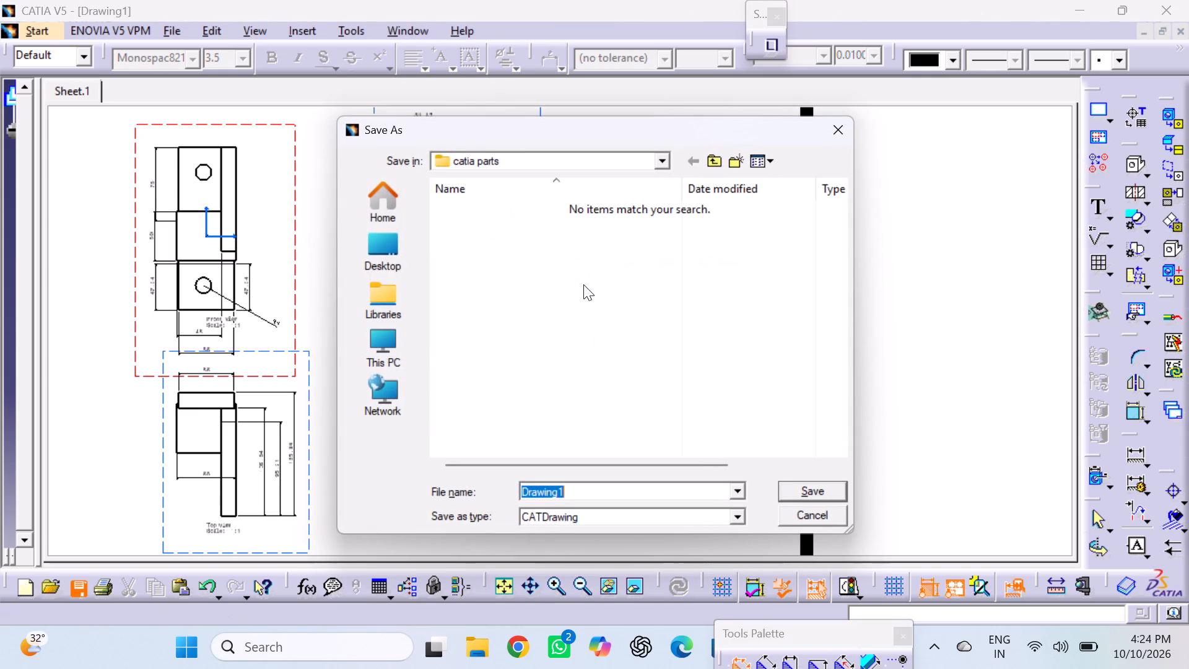
pyautogui.click(583, 492)
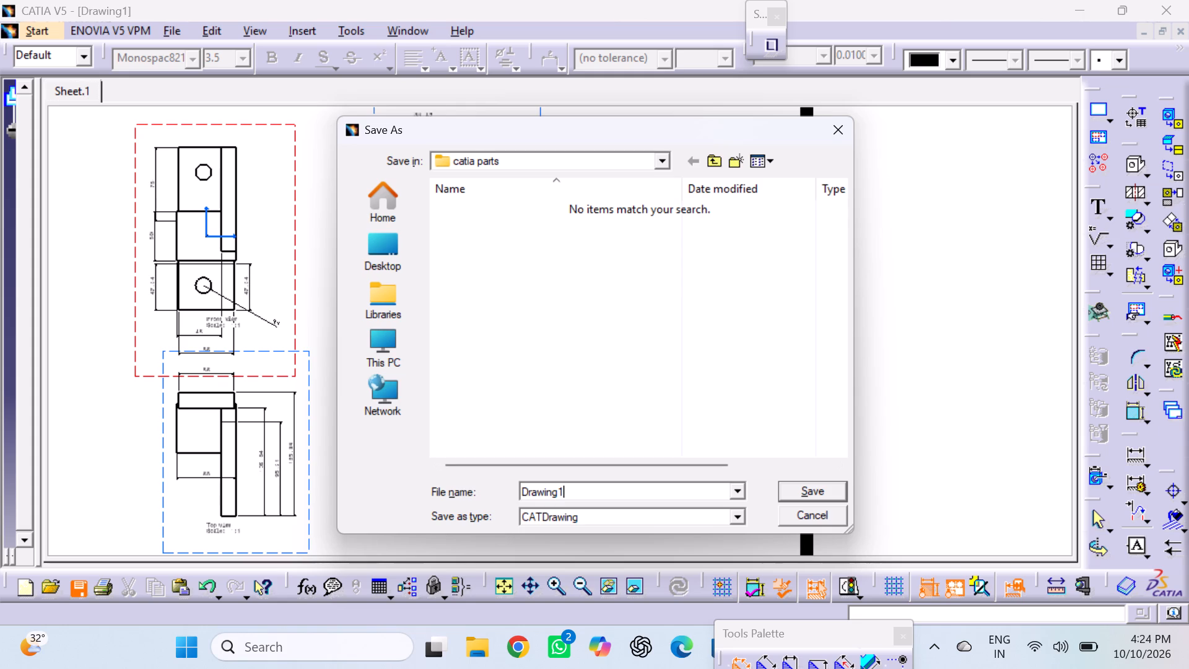
pyautogui.press('BackSpace')
pyautogui.press('2')
pyautogui.click(738, 515)
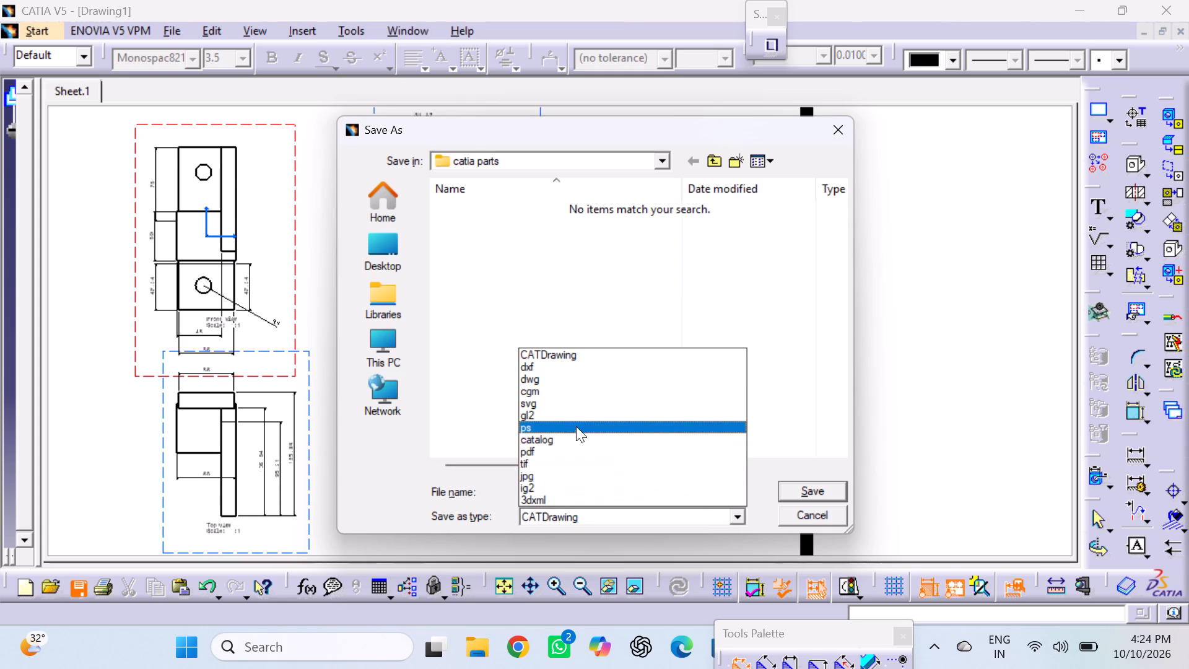
pyautogui.click(557, 449)
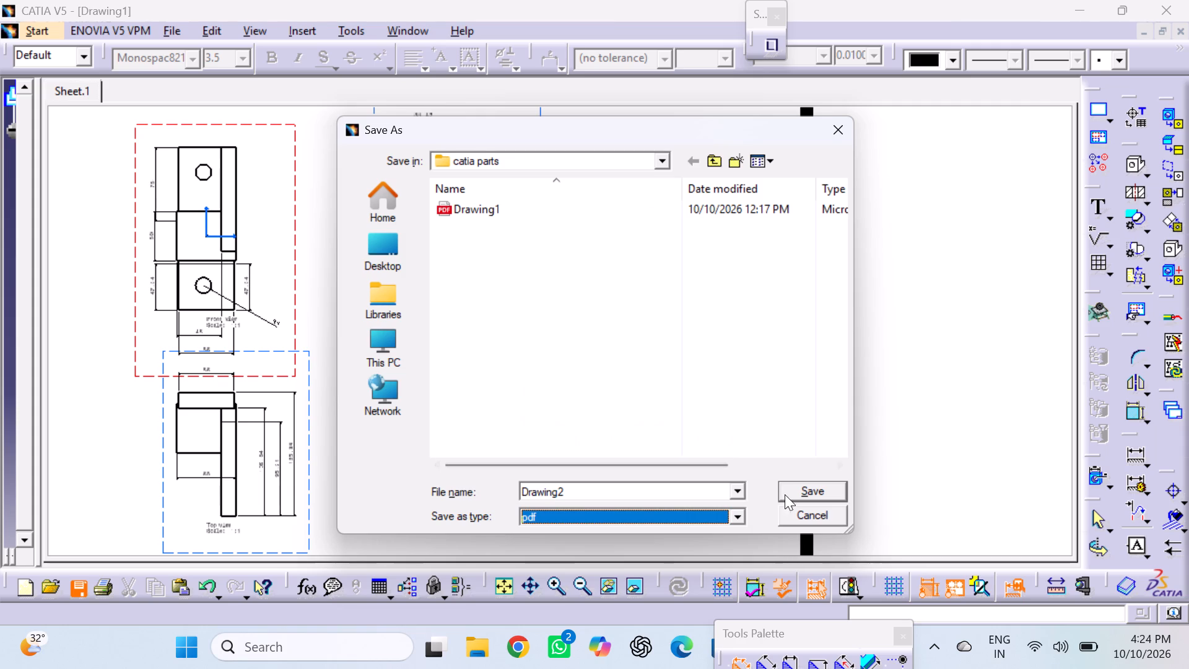
pyautogui.click(796, 492)
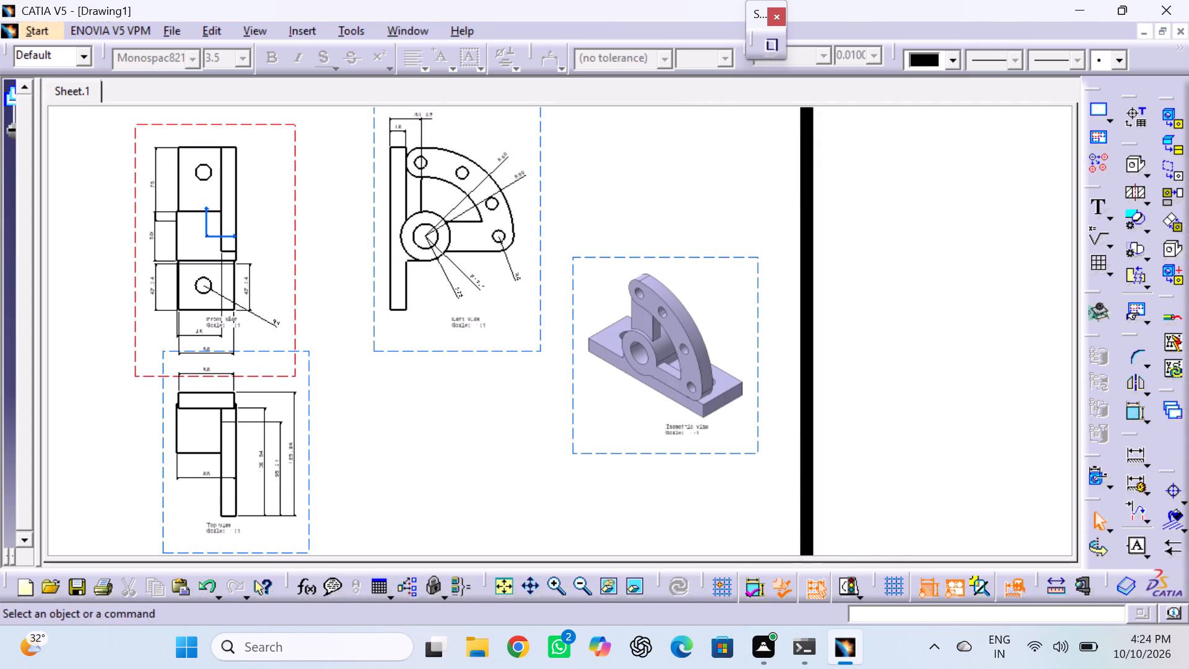